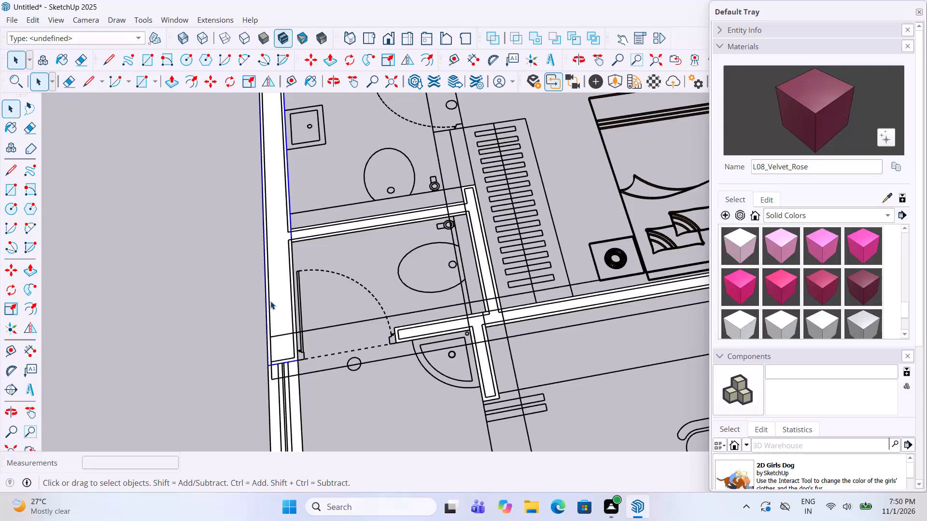
Check which wall pieces around the two bathrooms and the corner washbasin are already grouped.
{"action": "left_click", "coordinate": [281, 302]}
{"action": "left_click", "coordinate": [376, 219]}
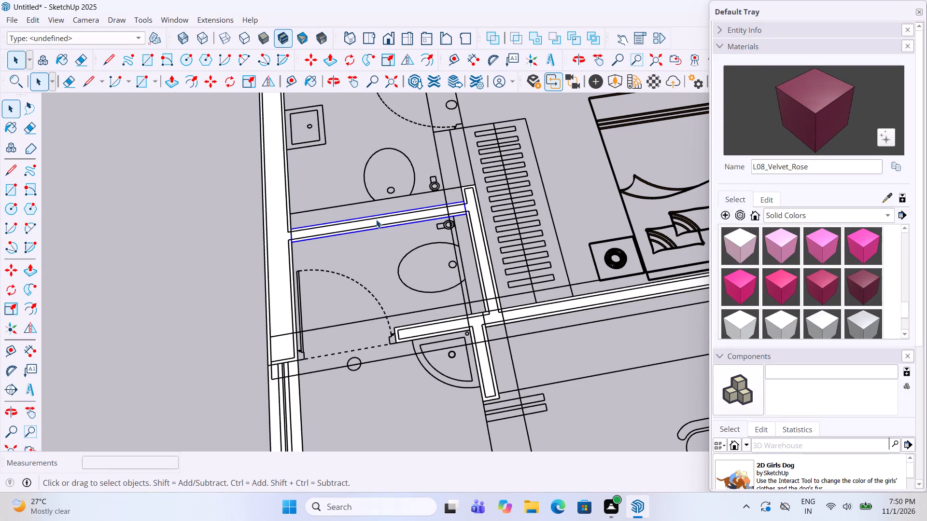
{"action": "left_click", "coordinate": [484, 263]}
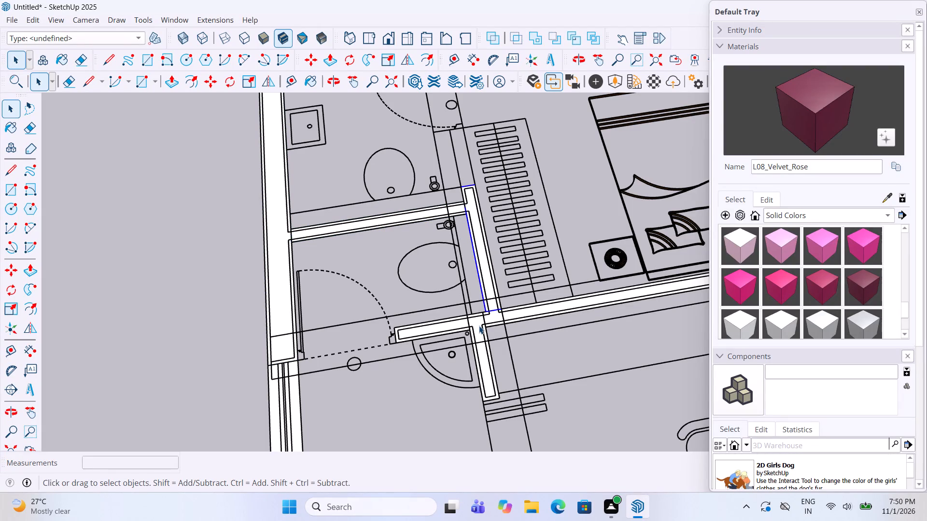
{"action": "left_click", "coordinate": [479, 326]}
{"action": "left_click", "coordinate": [527, 312]}
{"action": "left_click", "coordinate": [433, 330]}
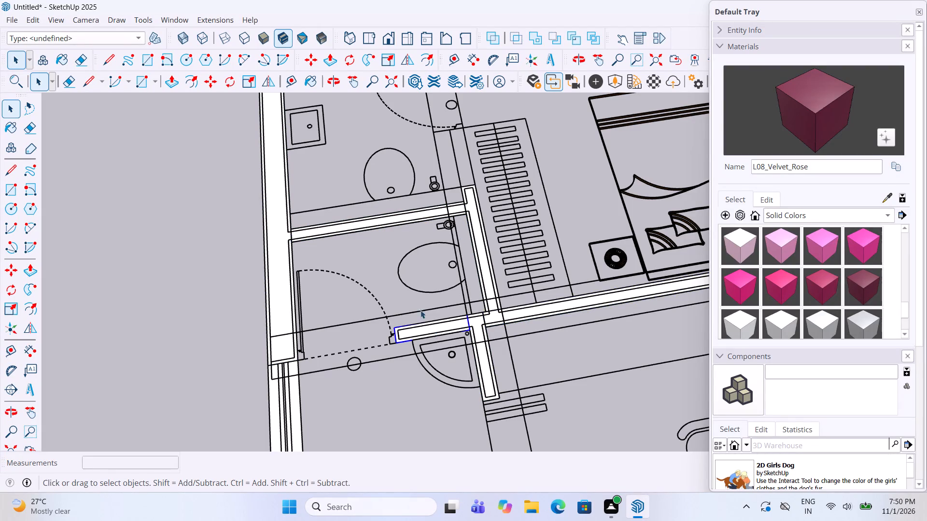
Group the wall piece between the two painted columns that separate the upper bedroom from the sitting area.
{"action": "scroll", "coordinate": [391, 288], "scroll_direction": "down", "scroll_amount": 12}
{"action": "scroll", "coordinate": [596, 237], "scroll_direction": "up", "scroll_amount": 9}
{"action": "left_click", "coordinate": [598, 249]}
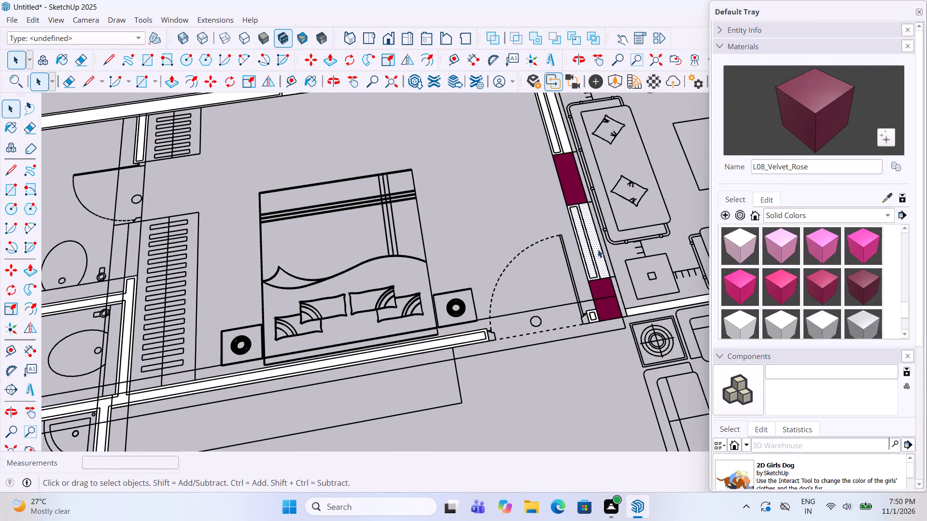
{"action": "right_click", "coordinate": [597, 248]}
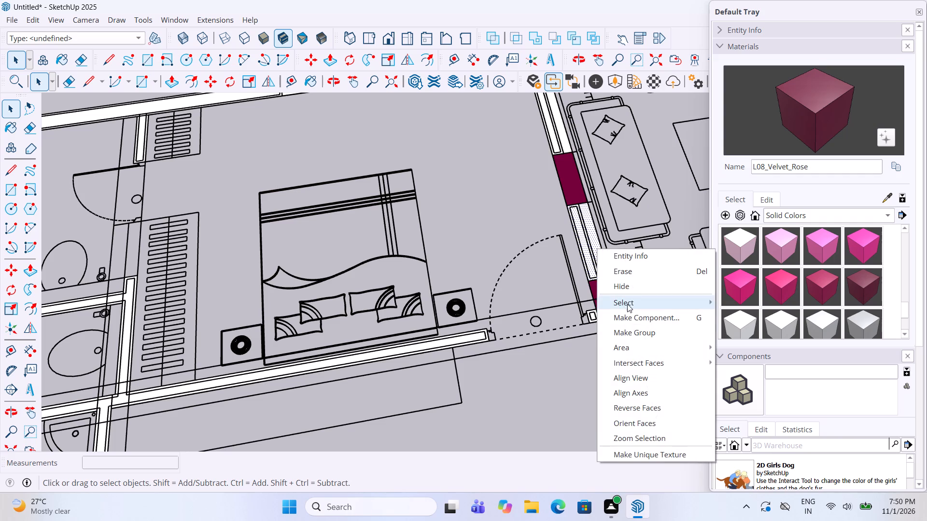
{"action": "left_click", "coordinate": [635, 333]}
Group the painted column beside the upper bedroom's door.
{"action": "left_click", "coordinate": [606, 302]}
{"action": "right_click", "coordinate": [606, 302]}
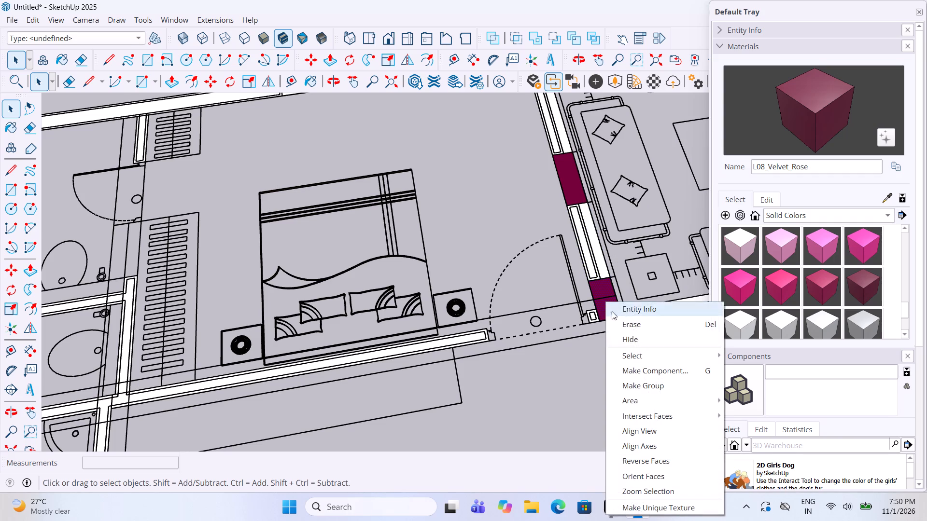
{"action": "left_click", "coordinate": [642, 386]}
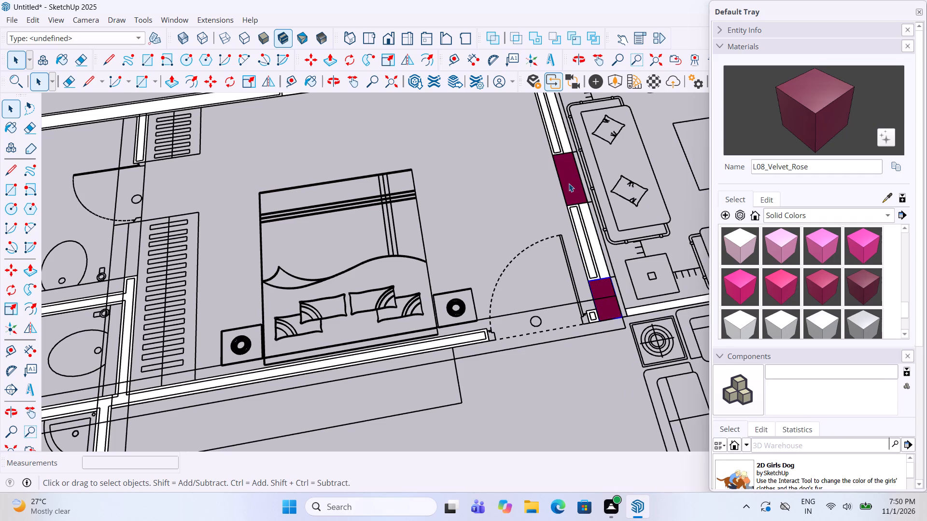
Check the other painted column and the wall piece above it between the bedroom and sitting area for grouping.
{"action": "left_click", "coordinate": [569, 183]}
{"action": "right_click", "coordinate": [569, 183]}
{"action": "left_click", "coordinate": [561, 133]}
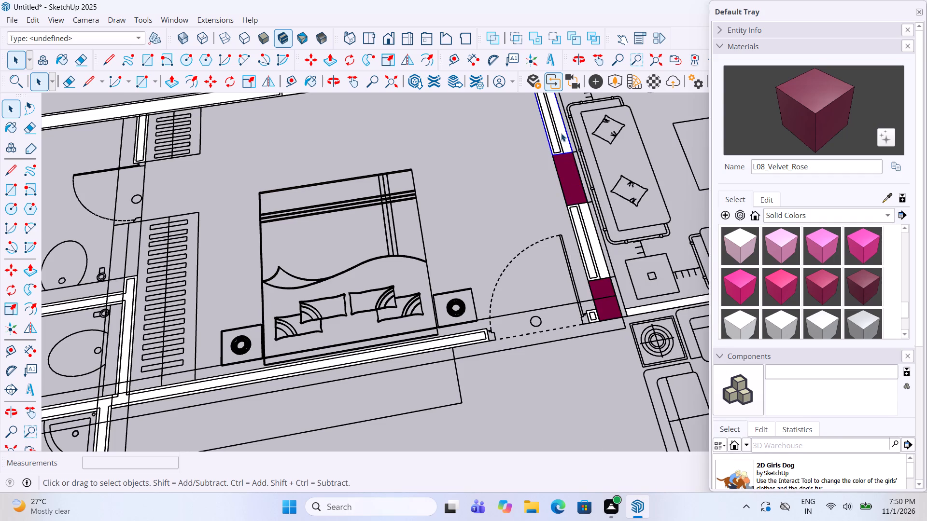
Group the thin partition wall between the sitting area and the living room sofas.
{"action": "scroll", "coordinate": [554, 190], "scroll_direction": "down", "scroll_amount": 6}
{"action": "scroll", "coordinate": [650, 263], "scroll_direction": "up", "scroll_amount": 6}
{"action": "left_click", "coordinate": [630, 243]}
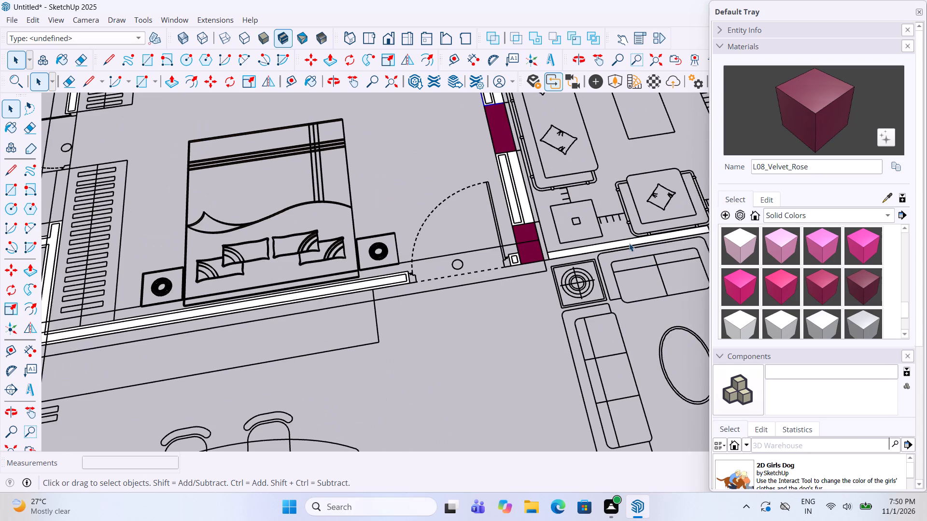
{"action": "right_click", "coordinate": [629, 243]}
{"action": "left_click", "coordinate": [662, 327]}
Group the outer wall piece between the sitting area's window and the corner by the entrance door.
{"action": "scroll", "coordinate": [536, 321], "scroll_direction": "down", "scroll_amount": 6}
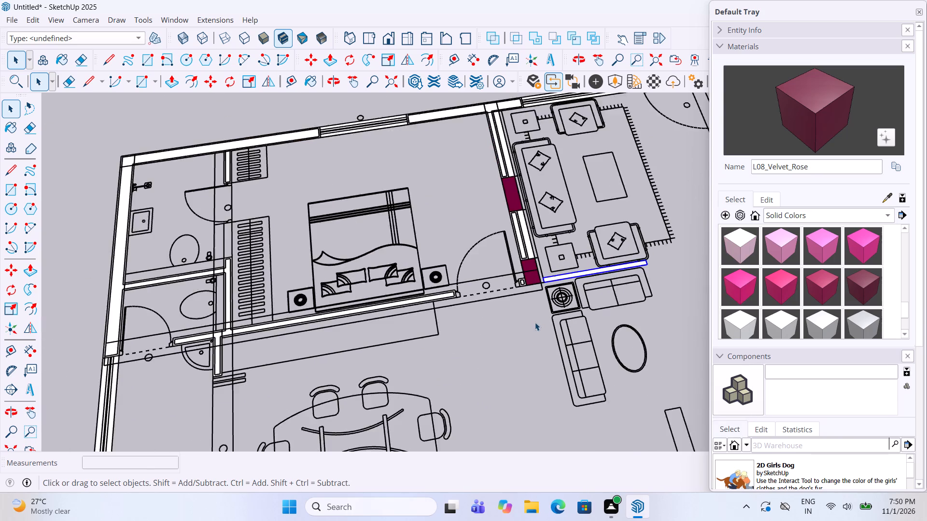
{"action": "scroll", "coordinate": [535, 322], "scroll_direction": "down", "scroll_amount": 6}
{"action": "scroll", "coordinate": [623, 180], "scroll_direction": "up", "scroll_amount": 14}
{"action": "left_click", "coordinate": [583, 178]}
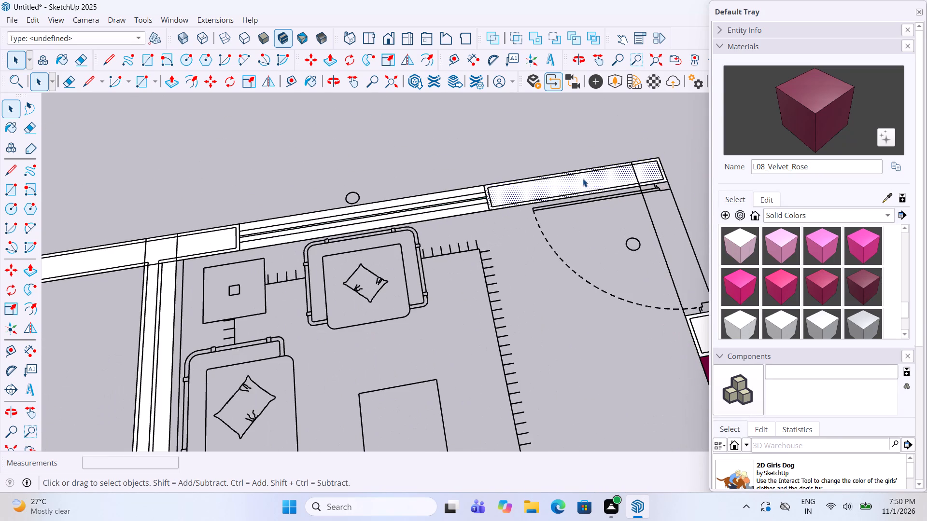
{"action": "right_click", "coordinate": [583, 178]}
{"action": "left_click", "coordinate": [623, 260]}
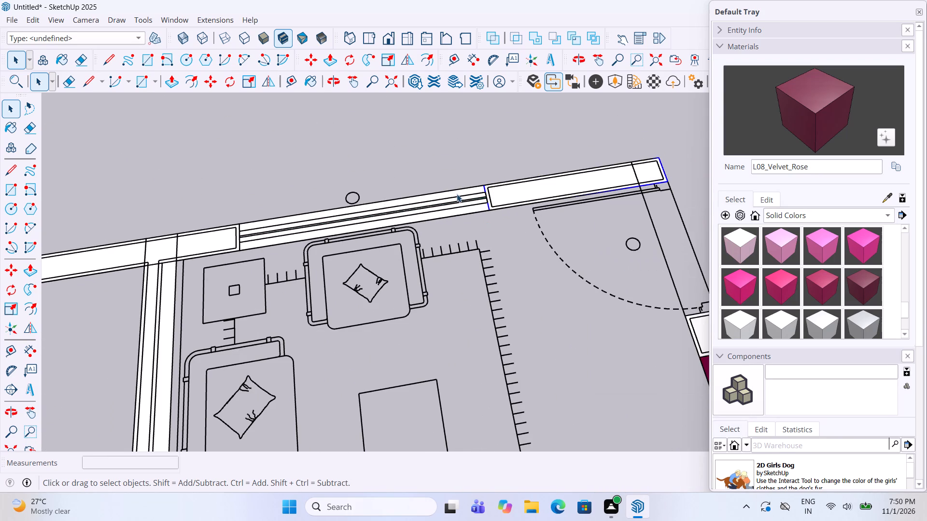
Group the window piece in the sitting area's outer wall.
{"action": "left_click", "coordinate": [457, 194]}
{"action": "right_click", "coordinate": [456, 194]}
{"action": "left_click", "coordinate": [521, 277]}
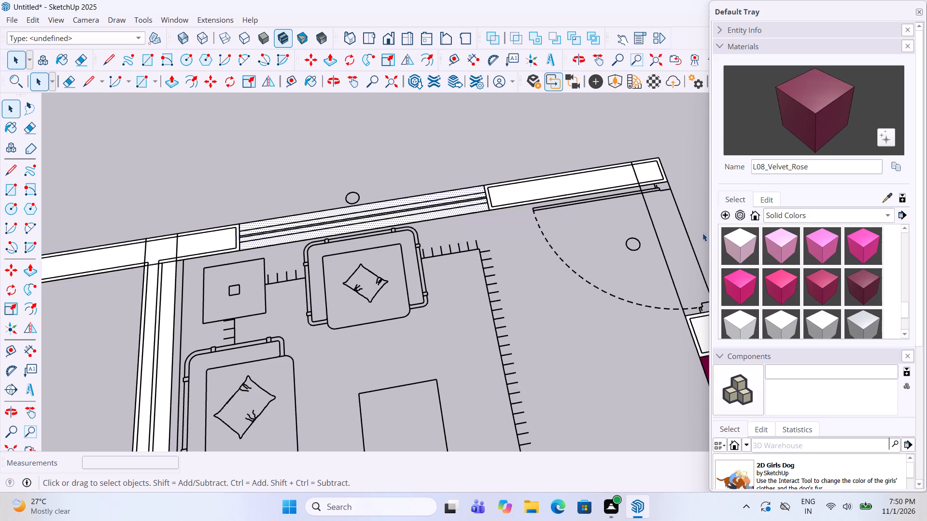
Group the outer wall piece between the sitting area's window and the junction with the bedroom dividing wall.
{"action": "scroll", "coordinate": [704, 232], "scroll_direction": "down", "scroll_amount": 5}
{"action": "scroll", "coordinate": [461, 221], "scroll_direction": "up", "scroll_amount": 4}
{"action": "left_click", "coordinate": [341, 254]}
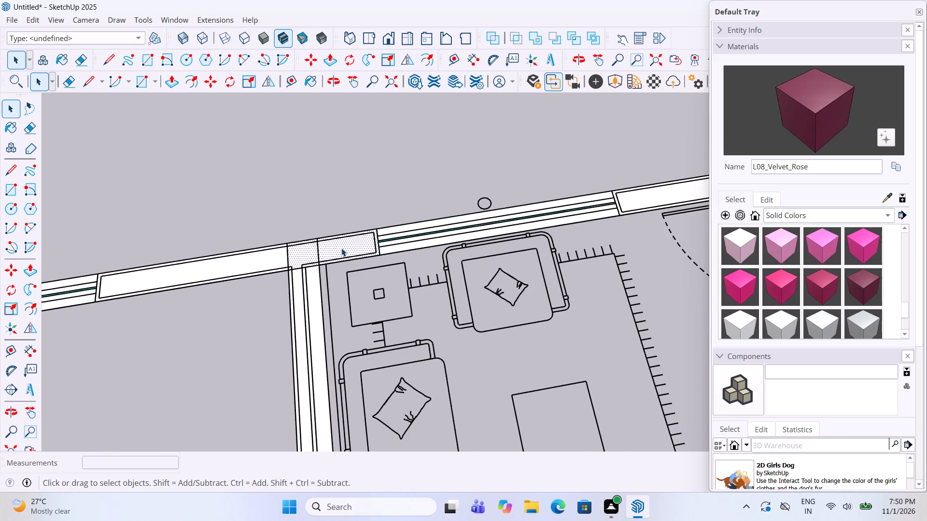
{"action": "right_click", "coordinate": [341, 248]}
{"action": "left_click", "coordinate": [394, 329]}
Check whether the upper bedroom's outer wall piece, its window and the dividing wall are already grouped.
{"action": "scroll", "coordinate": [493, 248], "scroll_direction": "down", "scroll_amount": 5}
{"action": "scroll", "coordinate": [285, 237], "scroll_direction": "up", "scroll_amount": 5}
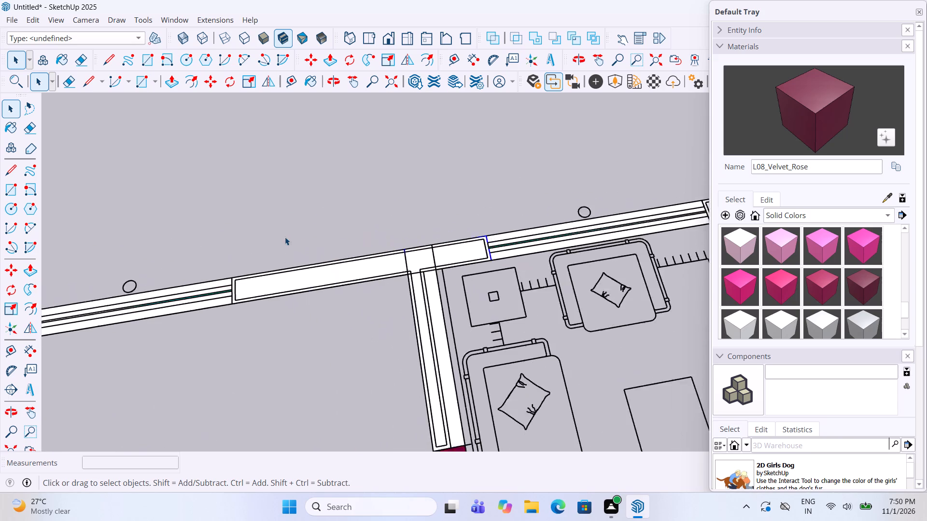
{"action": "left_click", "coordinate": [318, 283]}
{"action": "right_click", "coordinate": [318, 283]}
{"action": "scroll", "coordinate": [383, 252], "scroll_direction": "down", "scroll_amount": 5}
{"action": "scroll", "coordinate": [416, 290], "scroll_direction": "up", "scroll_amount": 2}
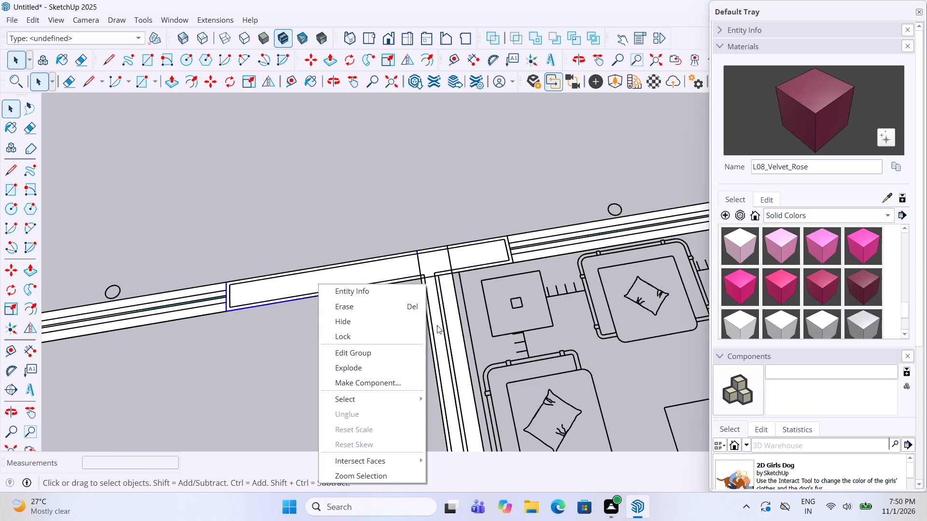
{"action": "left_click", "coordinate": [449, 353]}
{"action": "scroll", "coordinate": [456, 301], "scroll_direction": "down", "scroll_amount": 3}
{"action": "scroll", "coordinate": [261, 304], "scroll_direction": "up", "scroll_amount": 2}
{"action": "left_click", "coordinate": [245, 306]}
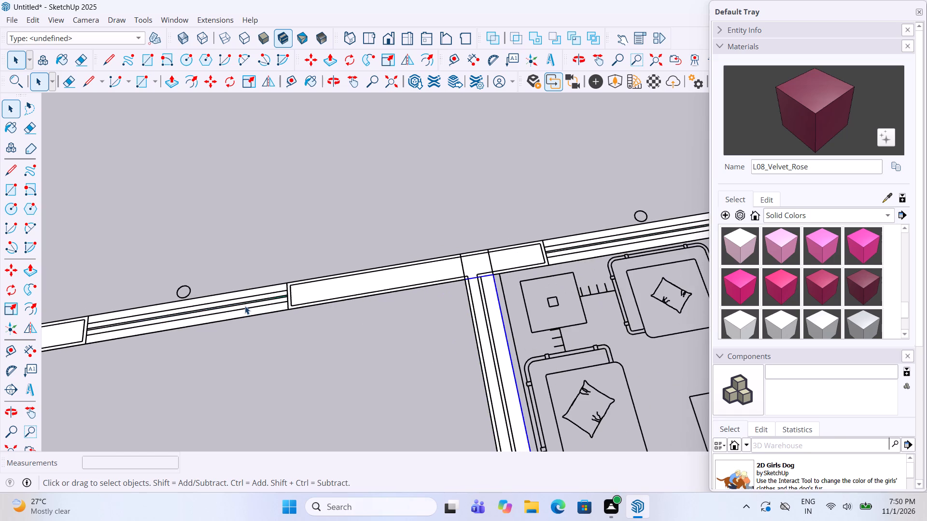
Group the short wall piece between the entrance door and the painted column in the side outer wall.
{"action": "scroll", "coordinate": [335, 244], "scroll_direction": "down", "scroll_amount": 15}
{"action": "scroll", "coordinate": [501, 324], "scroll_direction": "up", "scroll_amount": 8}
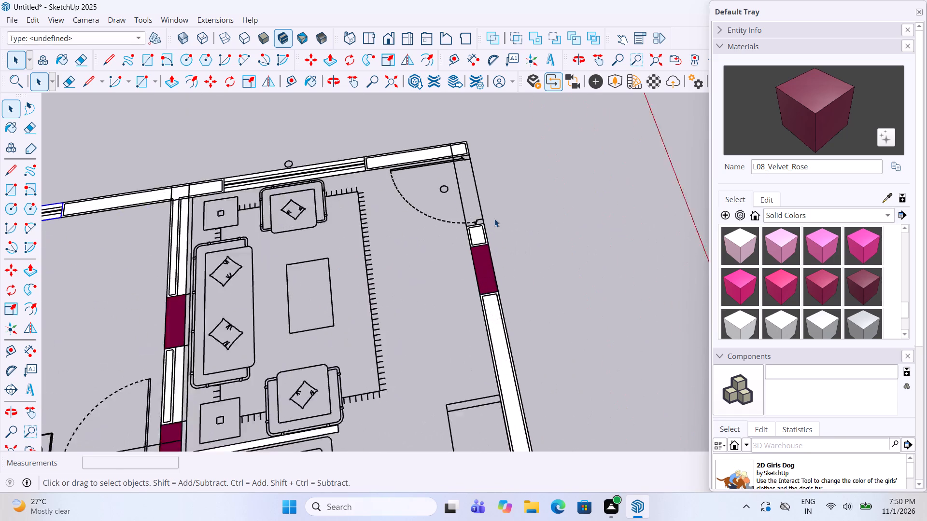
{"action": "scroll", "coordinate": [494, 219], "scroll_direction": "up", "scroll_amount": 7}
{"action": "left_click", "coordinate": [474, 237]}
{"action": "right_click", "coordinate": [474, 237]}
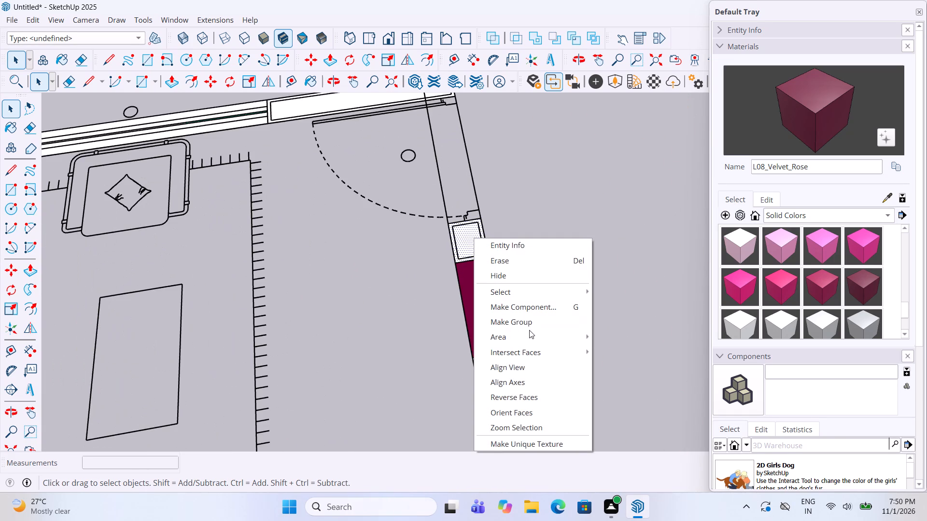
{"action": "left_click", "coordinate": [526, 321]}
Group the painted column in the side outer wall near the entrance door.
{"action": "left_click", "coordinate": [483, 309]}
{"action": "right_click", "coordinate": [483, 309]}
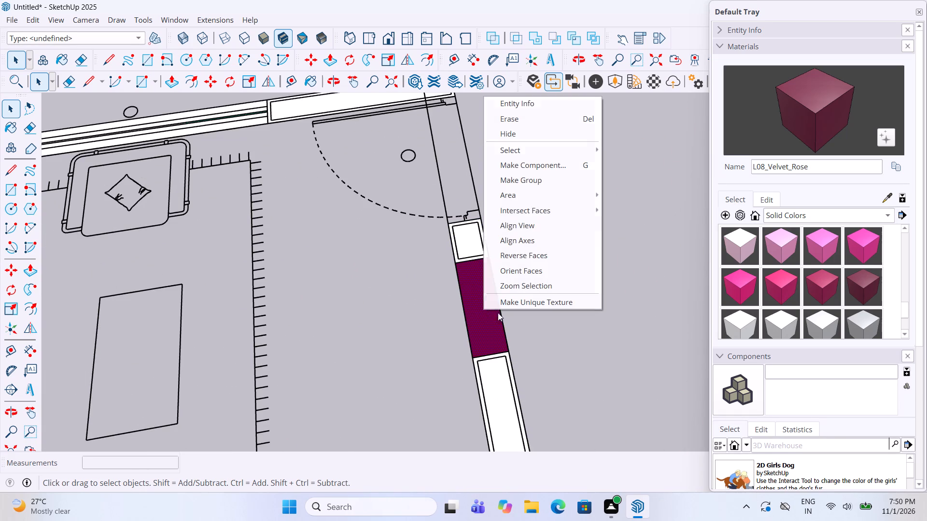
{"action": "left_click", "coordinate": [536, 178]}
Group the long outer wall piece running from the entrance-side column down to the kitchen window.
{"action": "scroll", "coordinate": [535, 176], "scroll_direction": "down", "scroll_amount": 5}
{"action": "scroll", "coordinate": [515, 327], "scroll_direction": "up", "scroll_amount": 4}
{"action": "left_click", "coordinate": [515, 327]}
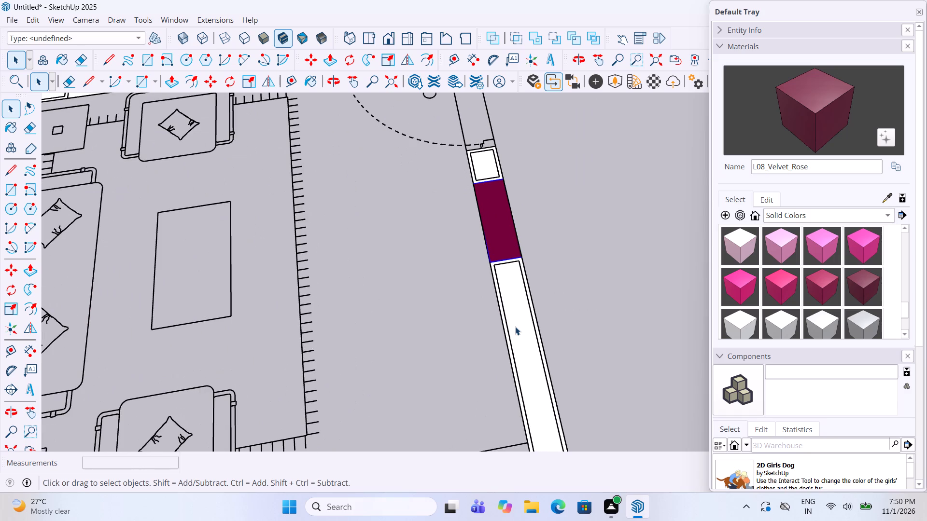
{"action": "right_click", "coordinate": [515, 327]}
{"action": "left_click", "coordinate": [561, 204]}
Group the partition wall between the living room and the kitchen sink counter.
{"action": "scroll", "coordinate": [560, 191], "scroll_direction": "down", "scroll_amount": 6}
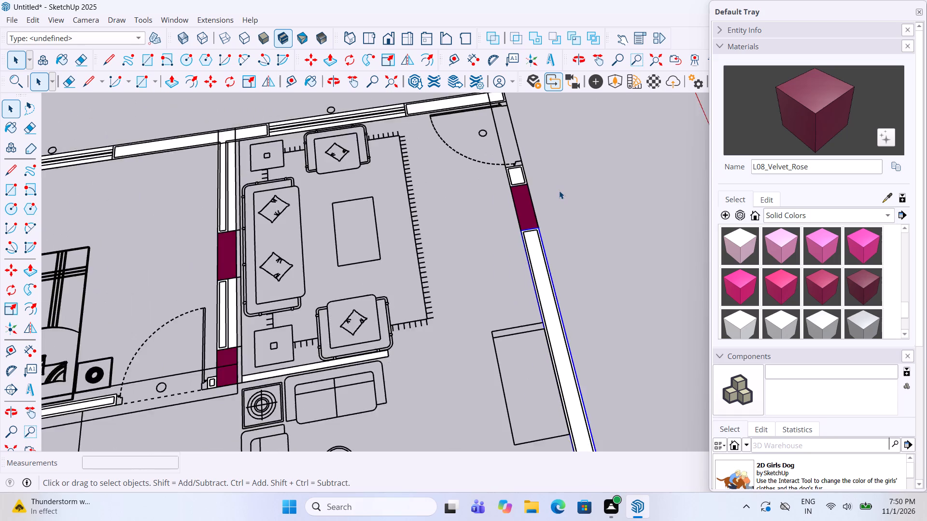
{"action": "scroll", "coordinate": [559, 191], "scroll_direction": "down", "scroll_amount": 9}
{"action": "scroll", "coordinate": [564, 354], "scroll_direction": "up", "scroll_amount": 15}
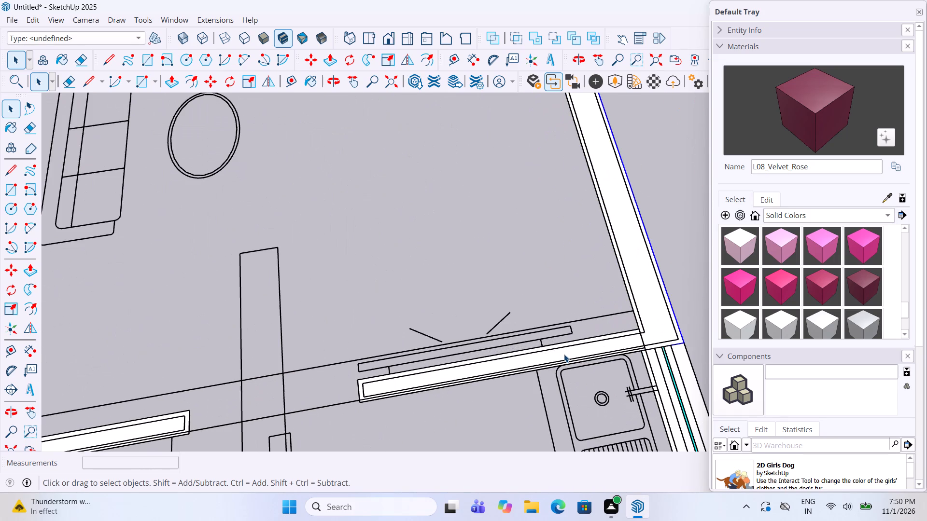
{"action": "left_click", "coordinate": [564, 354]}
{"action": "right_click", "coordinate": [564, 354]}
{"action": "left_click", "coordinate": [604, 229]}
Group the kitchen window piece in the outer wall beside the sink.
{"action": "scroll", "coordinate": [599, 224], "scroll_direction": "down", "scroll_amount": 6}
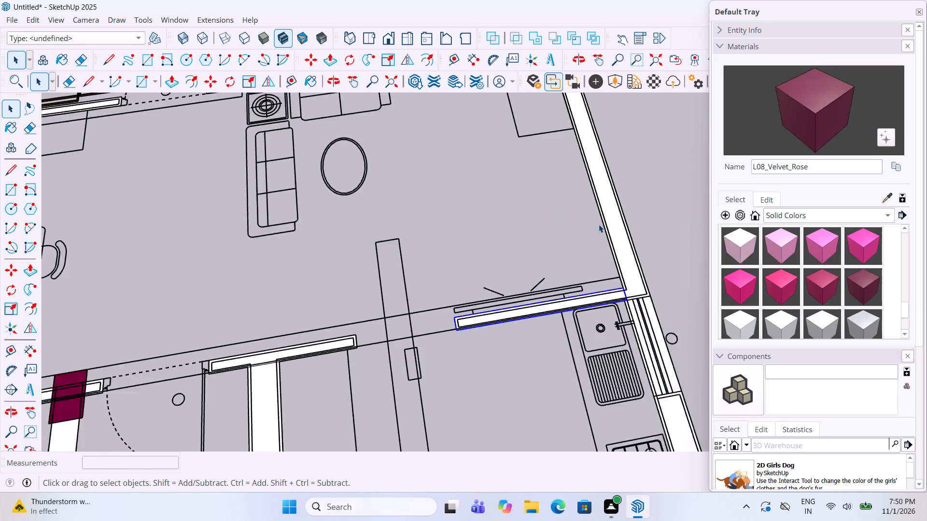
{"action": "scroll", "coordinate": [621, 332], "scroll_direction": "up", "scroll_amount": 6}
{"action": "left_click", "coordinate": [657, 334]}
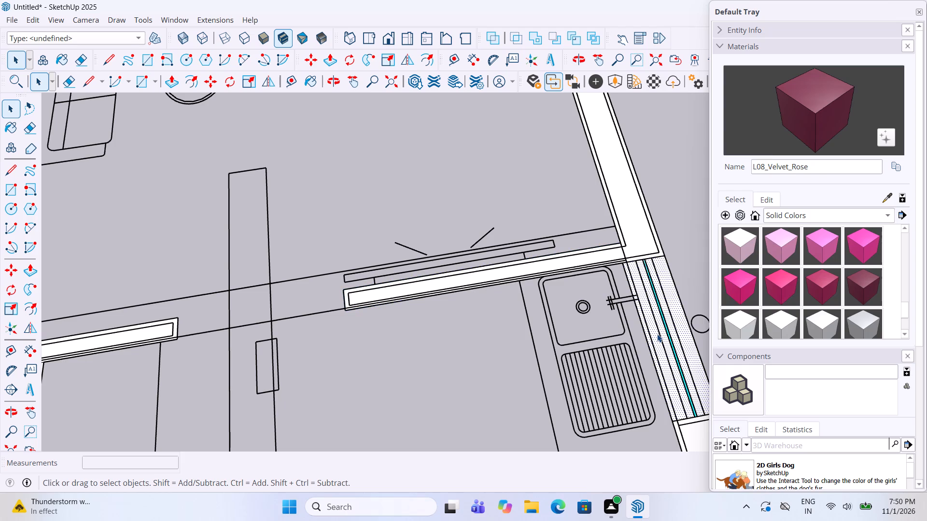
{"action": "right_click", "coordinate": [657, 334]}
{"action": "left_click", "coordinate": [688, 205]}
Group the outer wall piece beside the hob, running from the kitchen window to the utility corner.
{"action": "scroll", "coordinate": [519, 233], "scroll_direction": "down", "scroll_amount": 12}
{"action": "scroll", "coordinate": [610, 335], "scroll_direction": "up", "scroll_amount": 2}
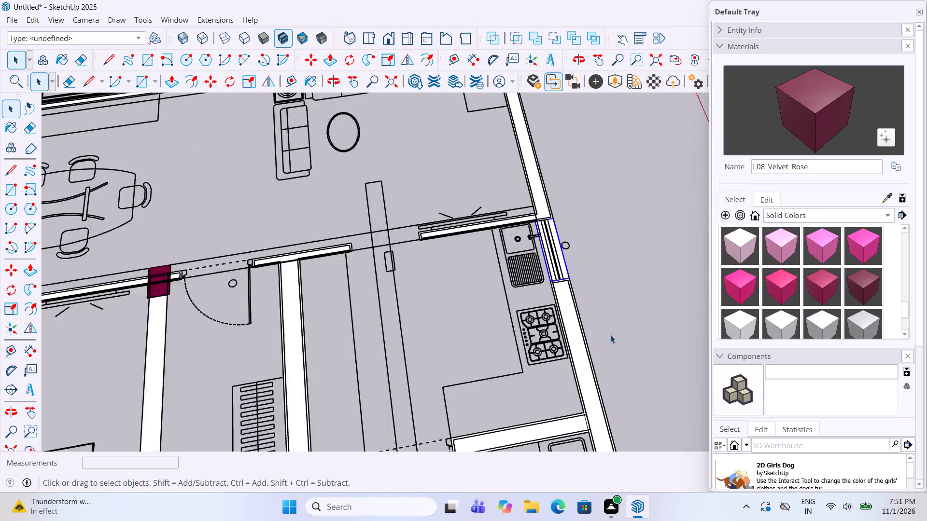
{"action": "scroll", "coordinate": [610, 335], "scroll_direction": "up", "scroll_amount": 7}
{"action": "left_click", "coordinate": [557, 342]}
{"action": "right_click", "coordinate": [557, 342]}
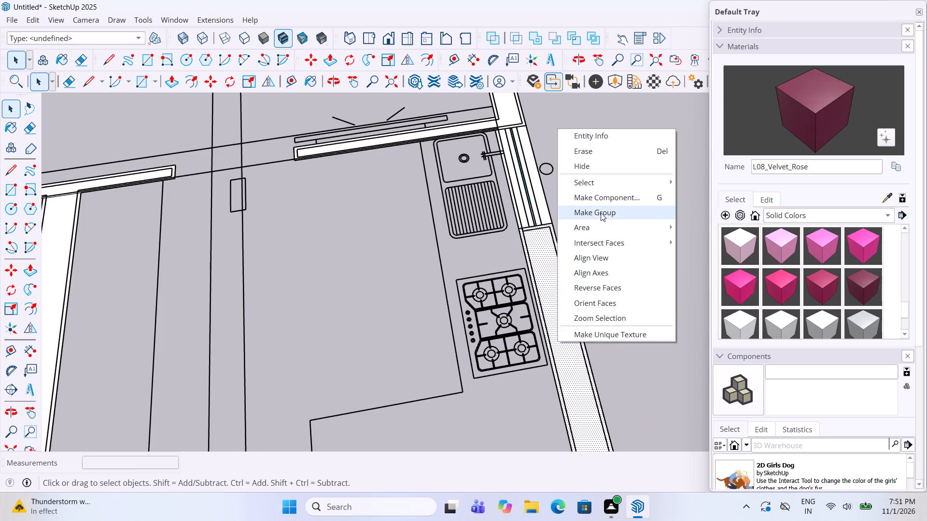
{"action": "left_click", "coordinate": [601, 213]}
Group the wall piece between the kitchen counter and the utility sink, ending at the utility door.
{"action": "scroll", "coordinate": [601, 213], "scroll_direction": "down", "scroll_amount": 12}
{"action": "scroll", "coordinate": [587, 289], "scroll_direction": "up", "scroll_amount": 9}
{"action": "left_click", "coordinate": [583, 293]}
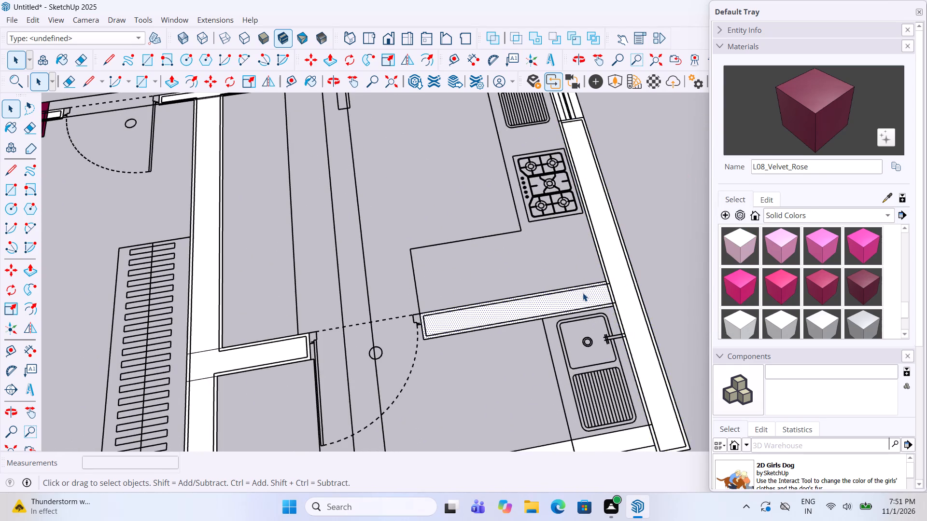
{"action": "right_click", "coordinate": [583, 293]}
{"action": "left_click", "coordinate": [618, 381]}
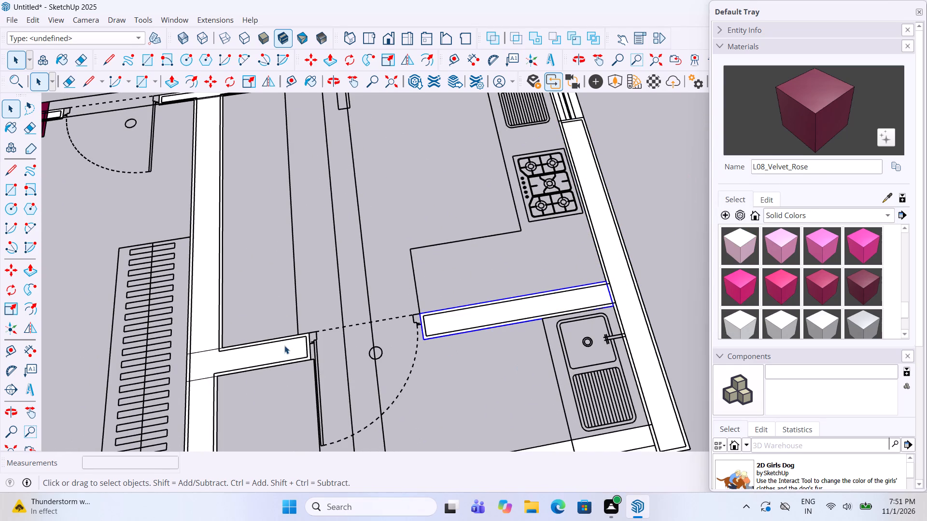
Group the short wall piece from the utility door to the wardrobe-side bedroom wall.
{"action": "left_click", "coordinate": [257, 358]}
{"action": "right_click", "coordinate": [257, 358]}
{"action": "left_click", "coordinate": [337, 224]}
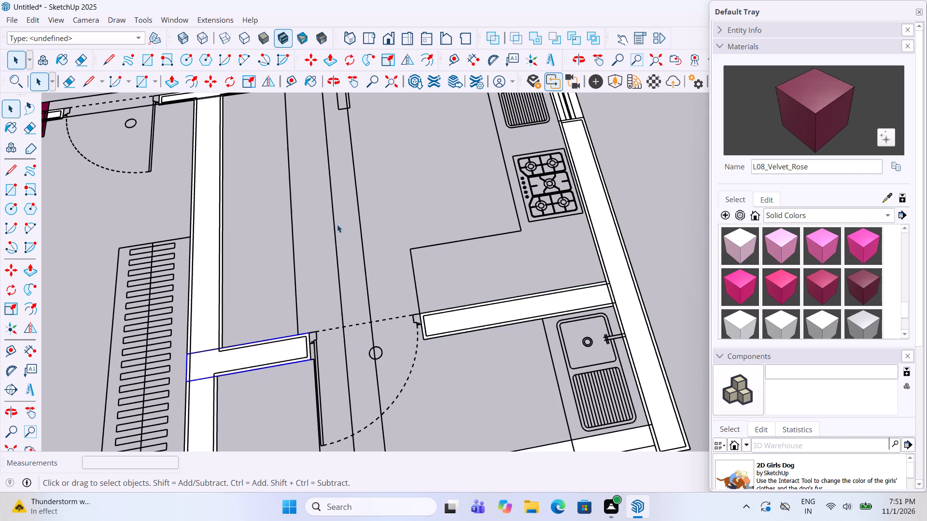
Group the outer wall piece along the lower edge of the utility area.
{"action": "scroll", "coordinate": [398, 221], "scroll_direction": "down", "scroll_amount": 6}
{"action": "scroll", "coordinate": [414, 359], "scroll_direction": "up", "scroll_amount": 5}
{"action": "left_click", "coordinate": [420, 351]}
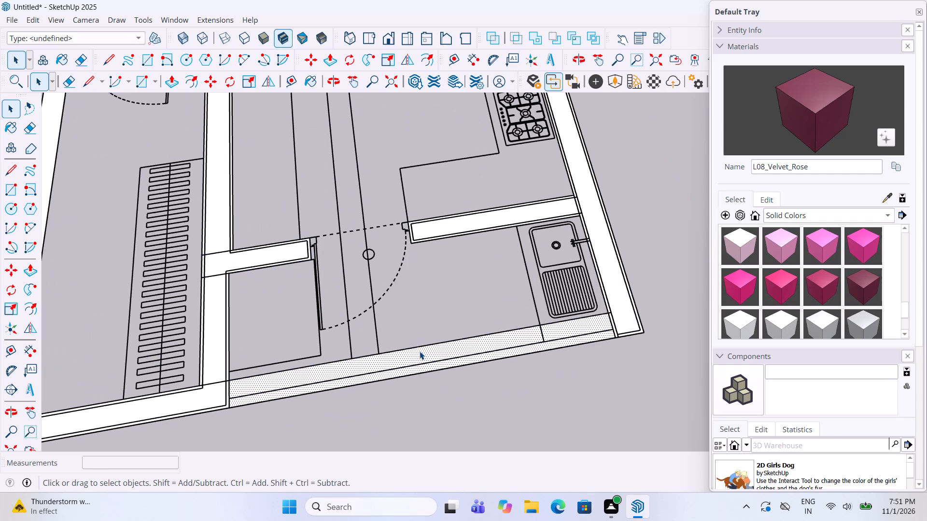
{"action": "right_click", "coordinate": [420, 351]}
{"action": "left_click", "coordinate": [467, 222]}
Group the outer wall piece below the lower bedroom's wardrobe, between the window and the utility corner.
{"action": "scroll", "coordinate": [536, 240], "scroll_direction": "down", "scroll_amount": 5}
{"action": "scroll", "coordinate": [219, 360], "scroll_direction": "up", "scroll_amount": 5}
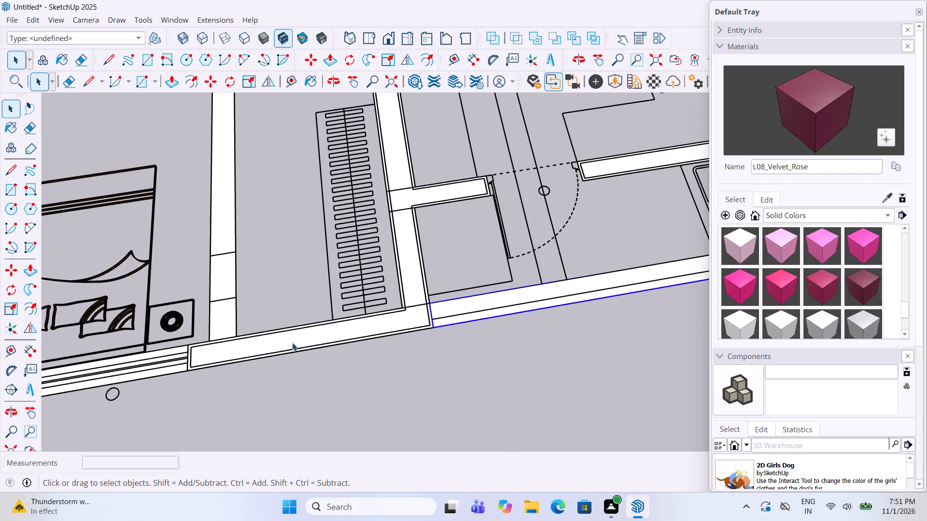
{"action": "left_click", "coordinate": [292, 343]}
{"action": "right_click", "coordinate": [292, 343]}
{"action": "left_click", "coordinate": [359, 218]}
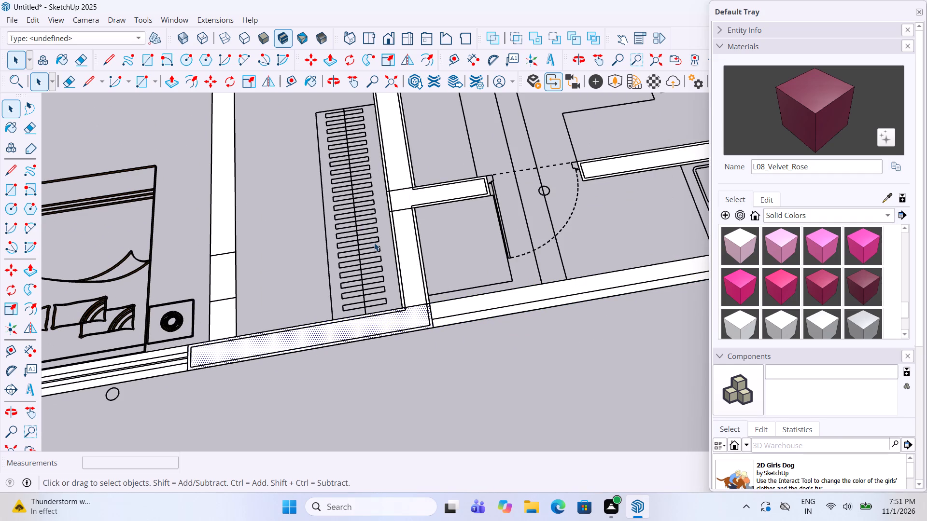
Group the wall piece between the lower bedroom's wardrobe and the utility area.
{"action": "left_click", "coordinate": [400, 253]}
{"action": "right_click", "coordinate": [400, 253]}
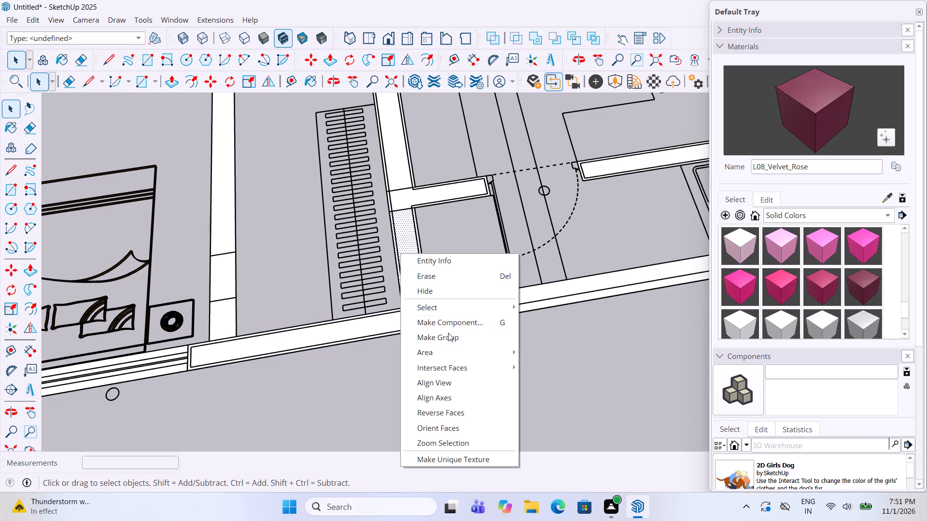
{"action": "left_click", "coordinate": [448, 333]}
Check that the short wall piece joining the utility door to the wardrobe-side wall is grouped.
{"action": "scroll", "coordinate": [451, 340], "scroll_direction": "down", "scroll_amount": 3}
{"action": "scroll", "coordinate": [439, 236], "scroll_direction": "up", "scroll_amount": 5}
{"action": "left_click", "coordinate": [433, 225]}
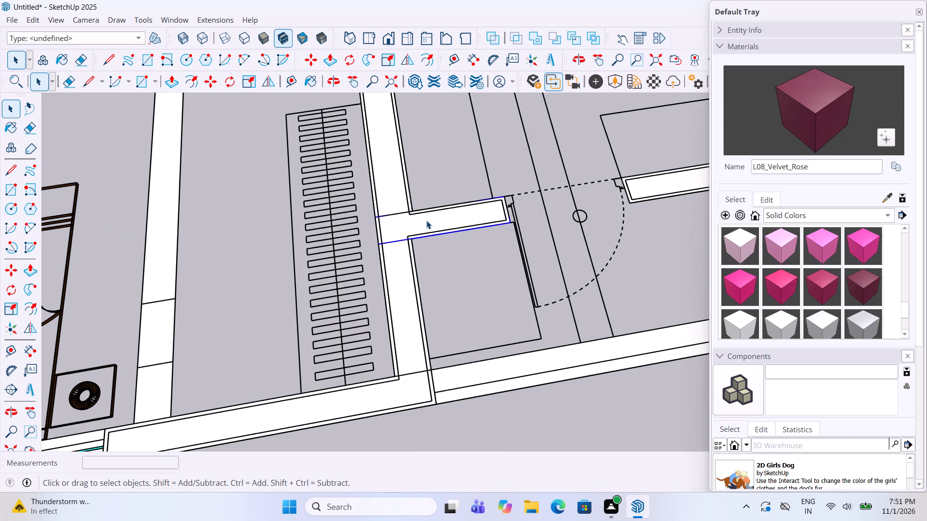
Group the long wall piece between the lower bedroom's wardrobe and the kitchen, starting at the utility wall junction.
{"action": "left_click", "coordinate": [388, 177]}
{"action": "right_click", "coordinate": [388, 177]}
{"action": "left_click", "coordinate": [437, 262]}
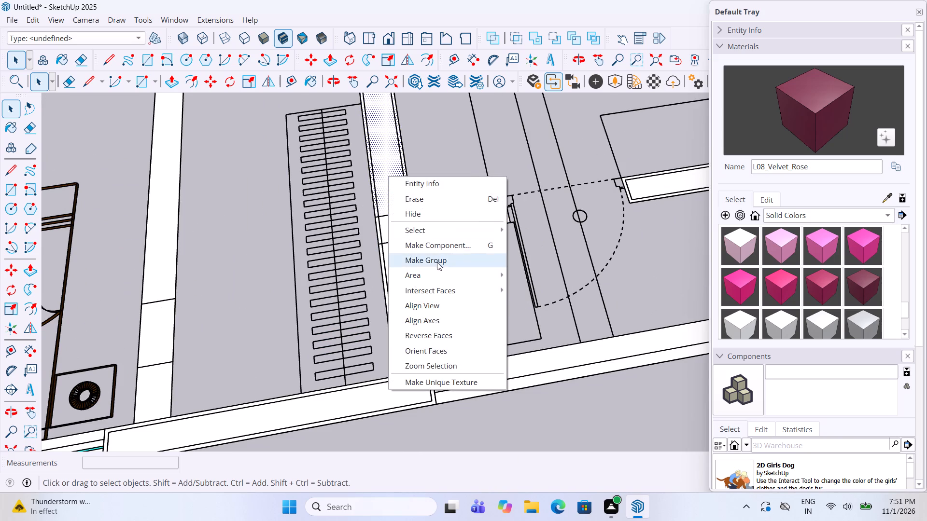
Group the short wall piece between the lower bedroom's bed area and wardrobe area, next to the outer wall.
{"action": "scroll", "coordinate": [529, 269], "scroll_direction": "down", "scroll_amount": 5}
{"action": "scroll", "coordinate": [324, 304], "scroll_direction": "up", "scroll_amount": 4}
{"action": "left_click", "coordinate": [290, 350]}
{"action": "right_click", "coordinate": [289, 351]}
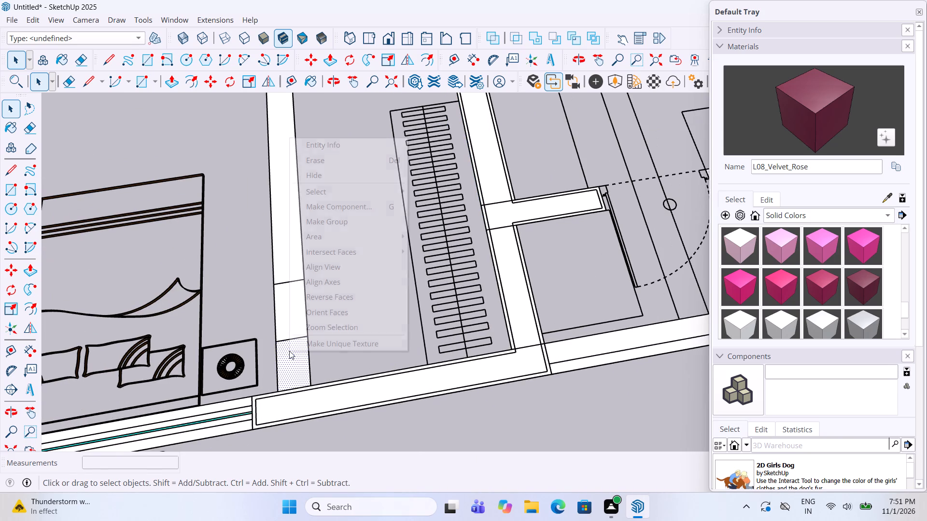
{"action": "left_click", "coordinate": [340, 218]}
Paint the column between the lower bedroom's bed and wardrobe areas L08_Velvet_Rose and group it.
{"action": "scroll", "coordinate": [438, 395], "scroll_direction": "down", "scroll_amount": 5}
{"action": "scroll", "coordinate": [334, 342], "scroll_direction": "up", "scroll_amount": 4}
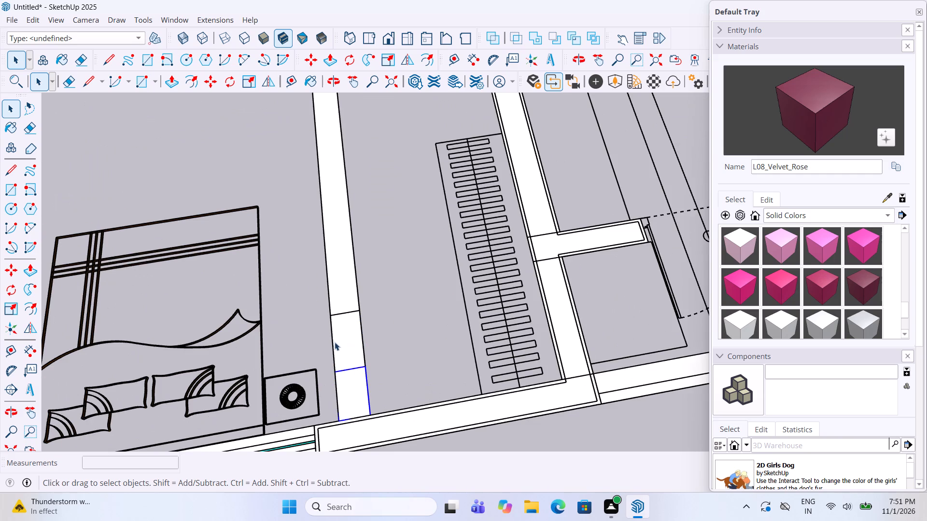
{"action": "left_click", "coordinate": [803, 103]}
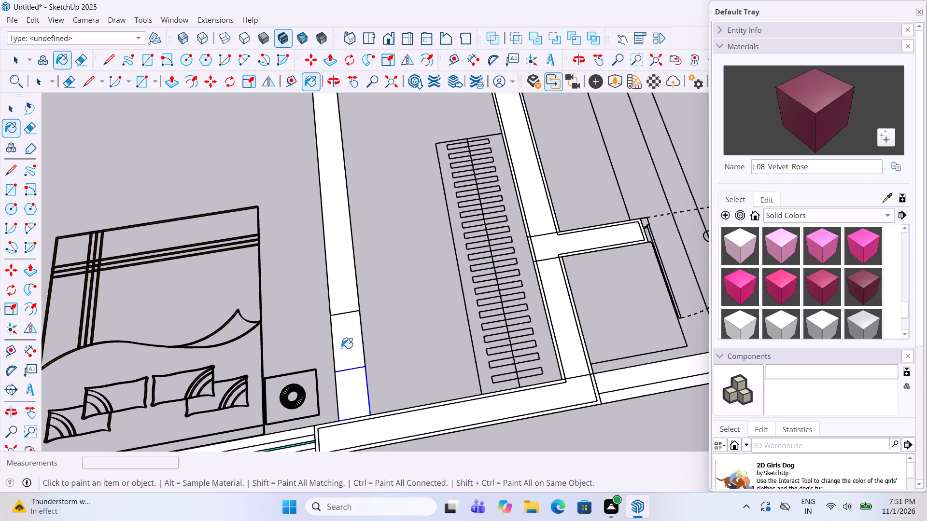
{"action": "left_click", "coordinate": [343, 349]}
{"action": "key", "text": "space"}
{"action": "left_click", "coordinate": [345, 330]}
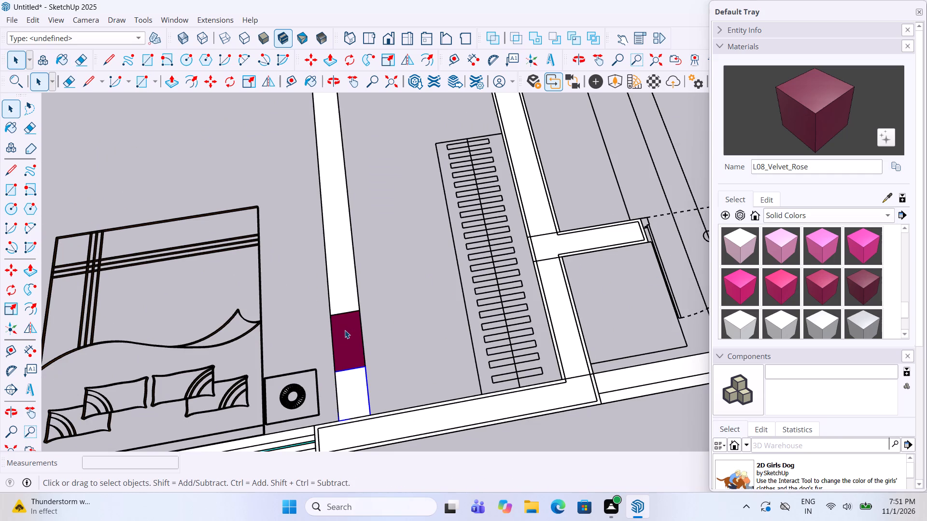
{"action": "right_click", "coordinate": [345, 330]}
{"action": "left_click", "coordinate": [393, 197]}
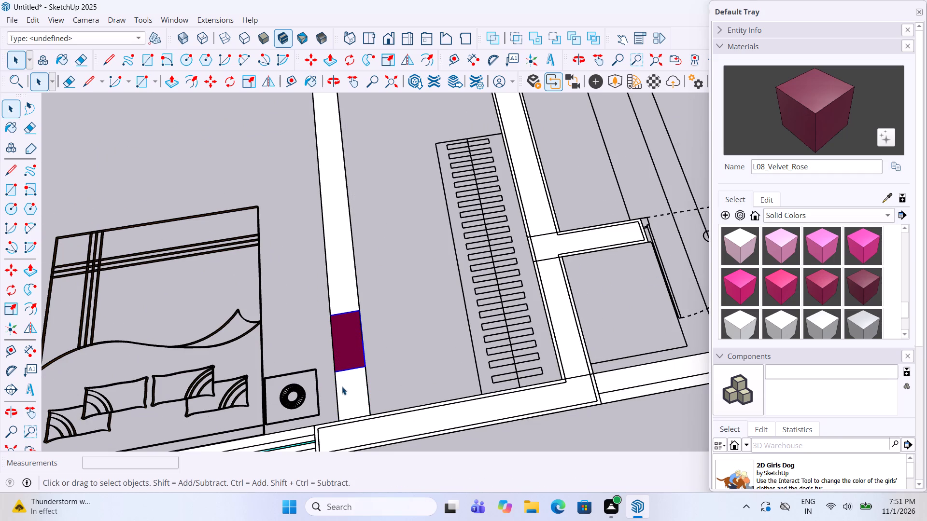
Group the long wall piece running from that column towards the dining area, between the bed and wardrobe areas.
{"action": "left_click", "coordinate": [342, 386]}
{"action": "scroll", "coordinate": [358, 446], "scroll_direction": "down", "scroll_amount": 3}
{"action": "scroll", "coordinate": [339, 274], "scroll_direction": "up", "scroll_amount": 3}
{"action": "left_click", "coordinate": [339, 274]}
{"action": "right_click", "coordinate": [339, 274]}
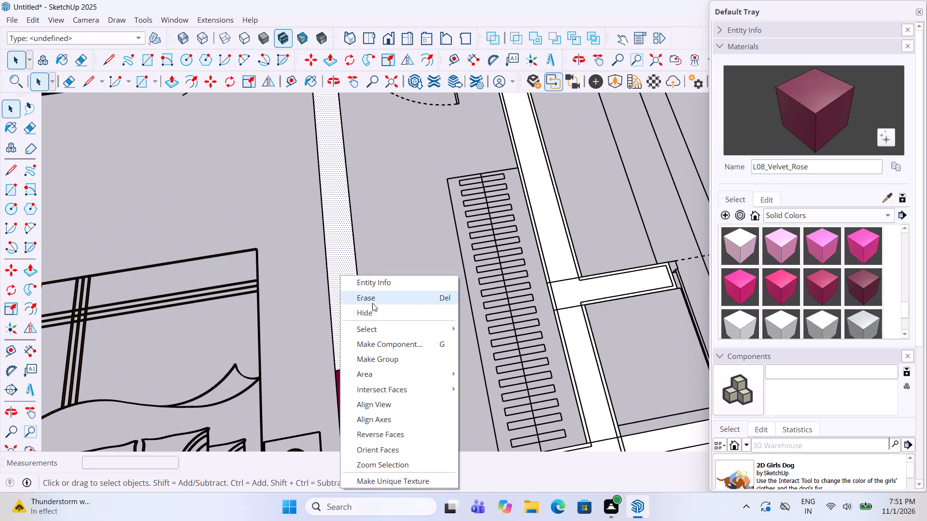
{"action": "left_click", "coordinate": [386, 365]}
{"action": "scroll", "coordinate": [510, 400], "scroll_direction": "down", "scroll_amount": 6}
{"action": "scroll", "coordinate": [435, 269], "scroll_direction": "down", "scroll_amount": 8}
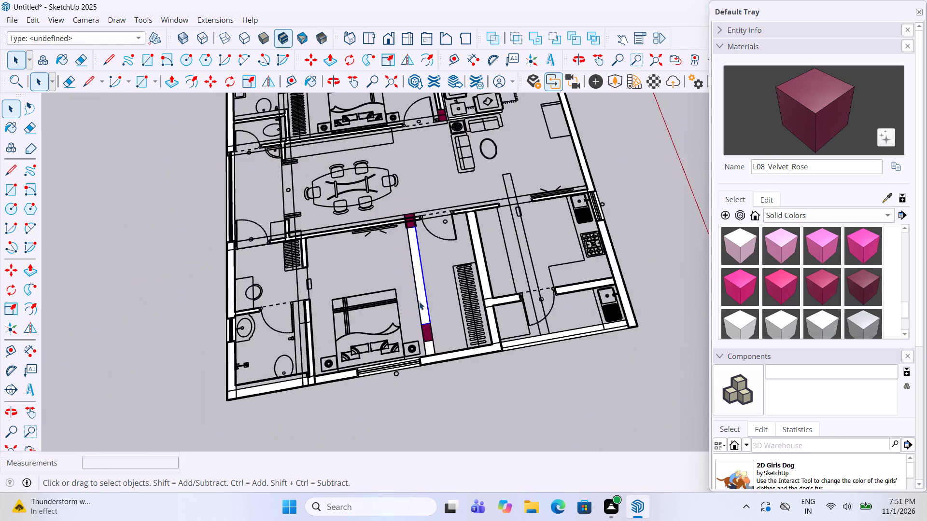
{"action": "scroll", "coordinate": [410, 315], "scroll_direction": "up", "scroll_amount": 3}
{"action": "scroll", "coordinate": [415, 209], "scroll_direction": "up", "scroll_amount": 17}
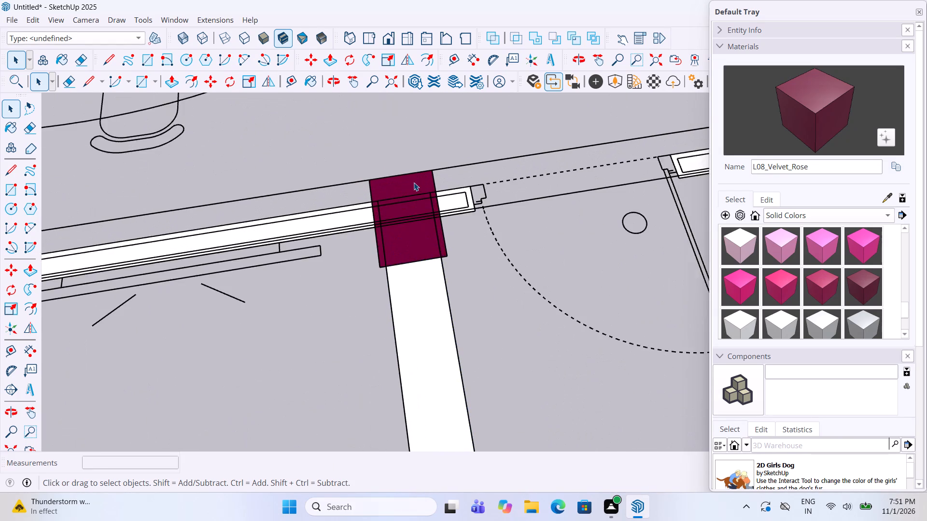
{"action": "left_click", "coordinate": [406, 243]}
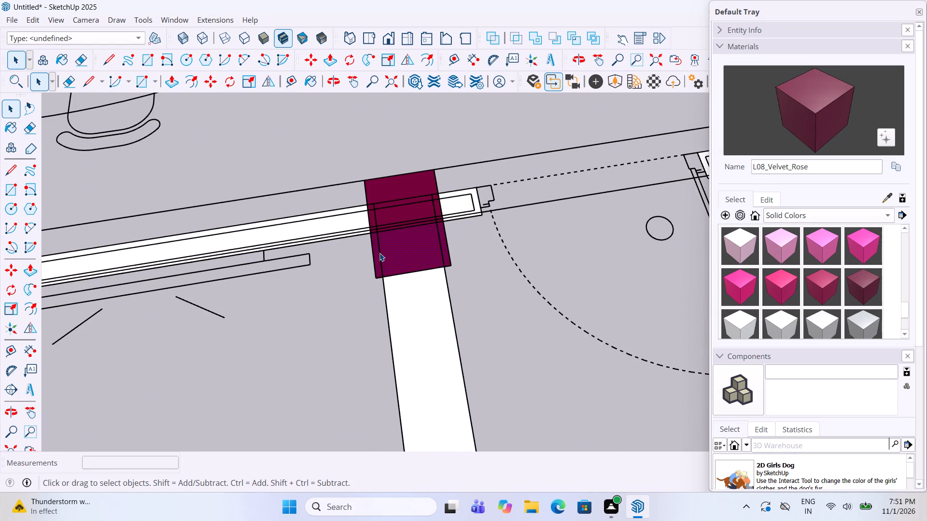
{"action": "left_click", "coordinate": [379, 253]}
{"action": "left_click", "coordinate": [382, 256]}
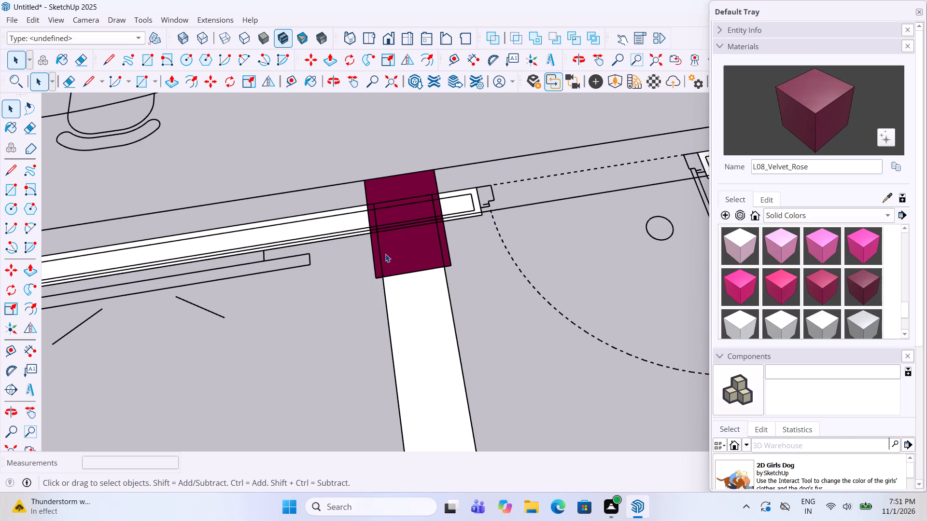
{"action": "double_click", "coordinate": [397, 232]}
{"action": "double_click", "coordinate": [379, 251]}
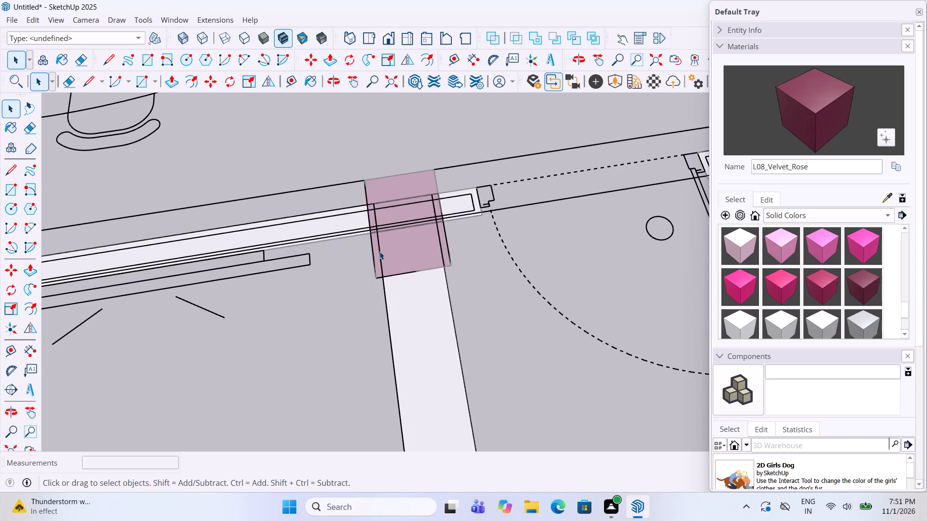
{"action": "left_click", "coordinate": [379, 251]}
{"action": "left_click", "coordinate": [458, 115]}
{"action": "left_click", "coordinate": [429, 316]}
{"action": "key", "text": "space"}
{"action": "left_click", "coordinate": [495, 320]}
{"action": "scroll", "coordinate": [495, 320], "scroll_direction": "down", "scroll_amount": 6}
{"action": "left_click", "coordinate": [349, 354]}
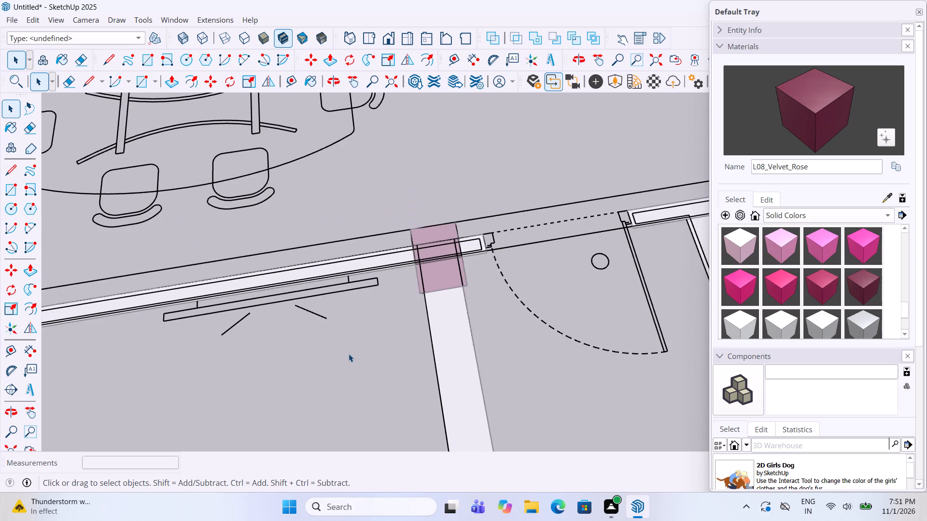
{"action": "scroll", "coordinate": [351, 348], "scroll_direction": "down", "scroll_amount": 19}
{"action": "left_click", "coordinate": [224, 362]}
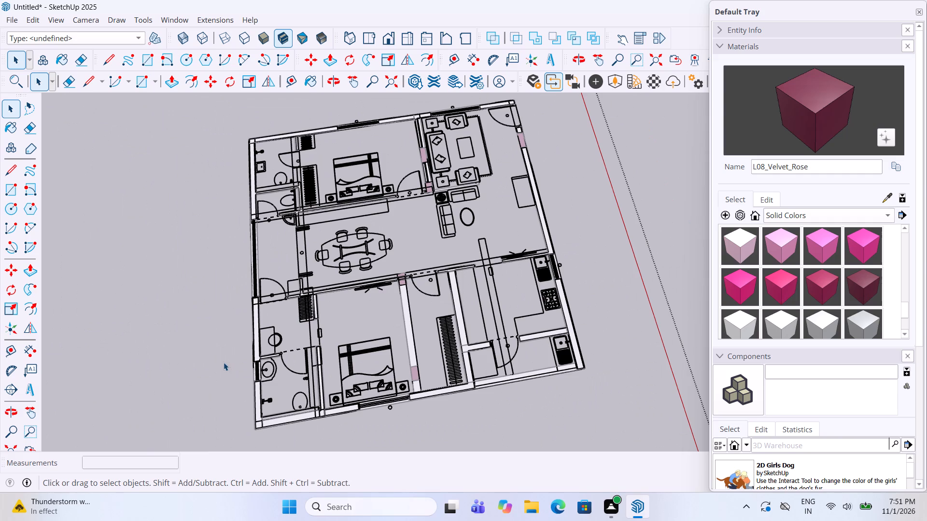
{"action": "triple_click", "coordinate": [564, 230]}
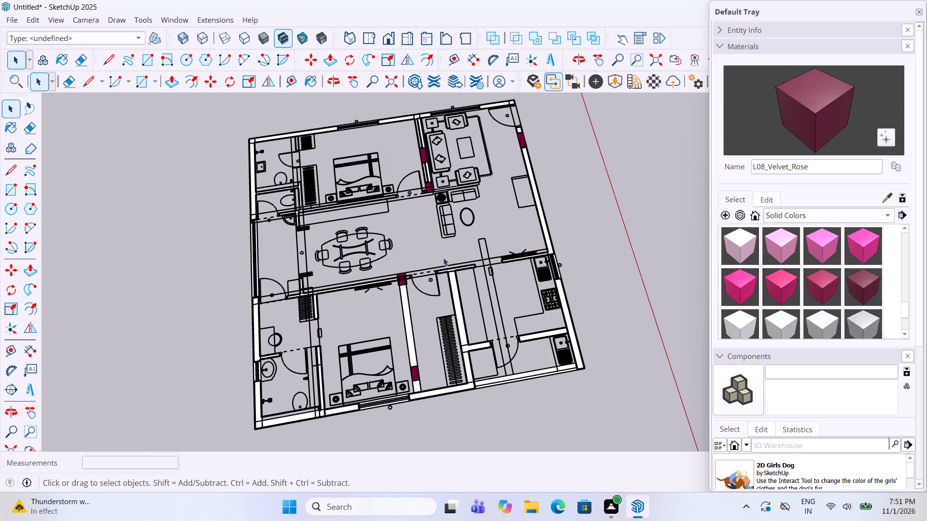
Delete the dividing edge nearest the dining side from the column beside the lower bedroom's door.
{"action": "scroll", "coordinate": [408, 259], "scroll_direction": "up", "scroll_amount": 17}
{"action": "left_click", "coordinate": [396, 298]}
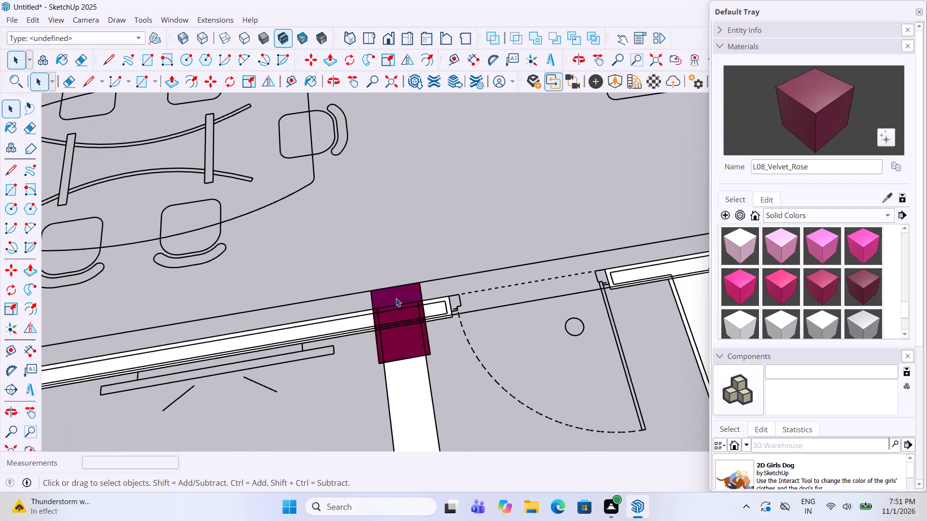
{"action": "middle_click_drag", "start_coordinate": [390, 293], "coordinate": [365, 286]}
{"action": "scroll", "coordinate": [365, 286], "scroll_direction": "up", "scroll_amount": 4}
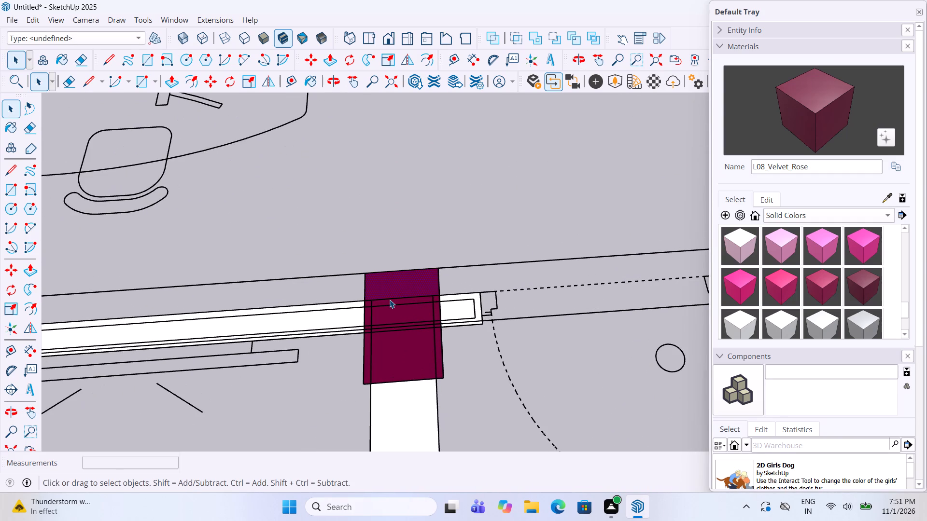
{"action": "left_click", "coordinate": [390, 300]}
{"action": "key", "text": "Delete"}
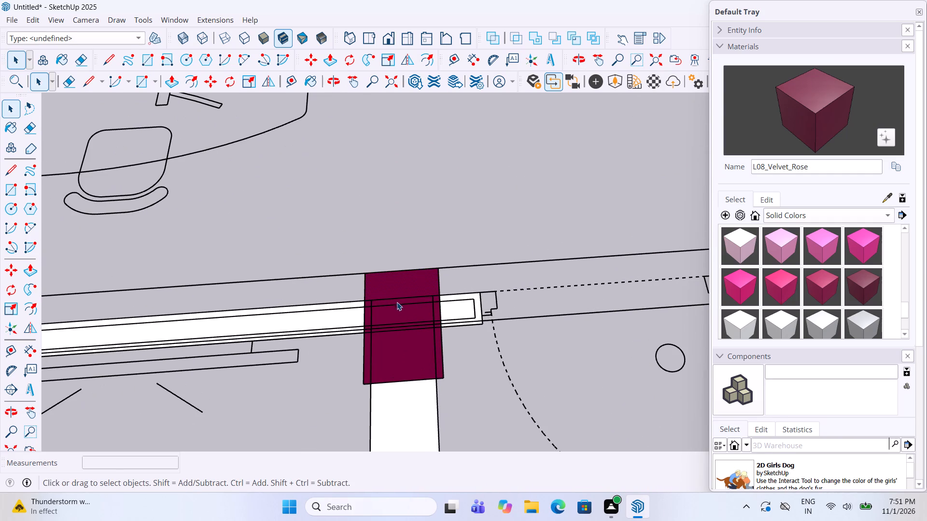
Delete the second dividing edge across the column beside the lower bedroom's door, along the wall's bedroom side.
{"action": "left_click", "coordinate": [401, 299]}
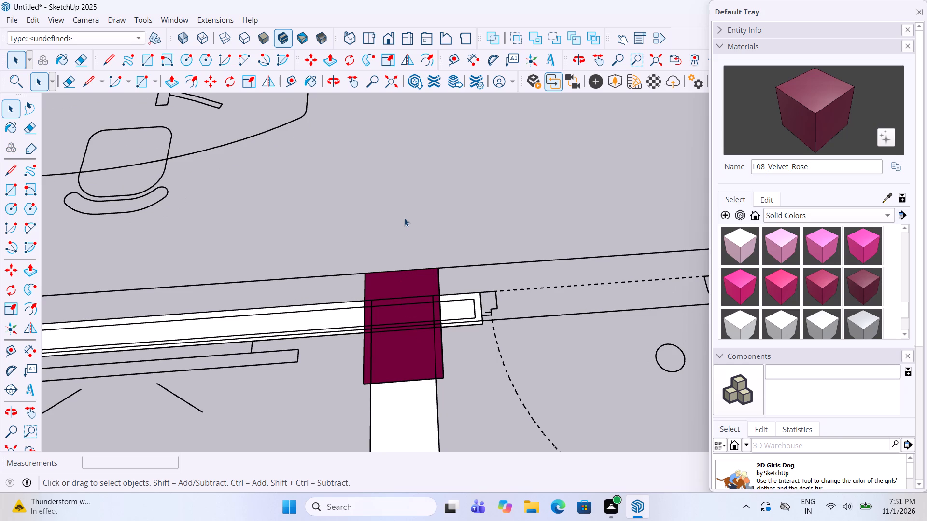
{"action": "scroll", "coordinate": [404, 218], "scroll_direction": "down", "scroll_amount": 7}
{"action": "scroll", "coordinate": [413, 254], "scroll_direction": "up", "scroll_amount": 4}
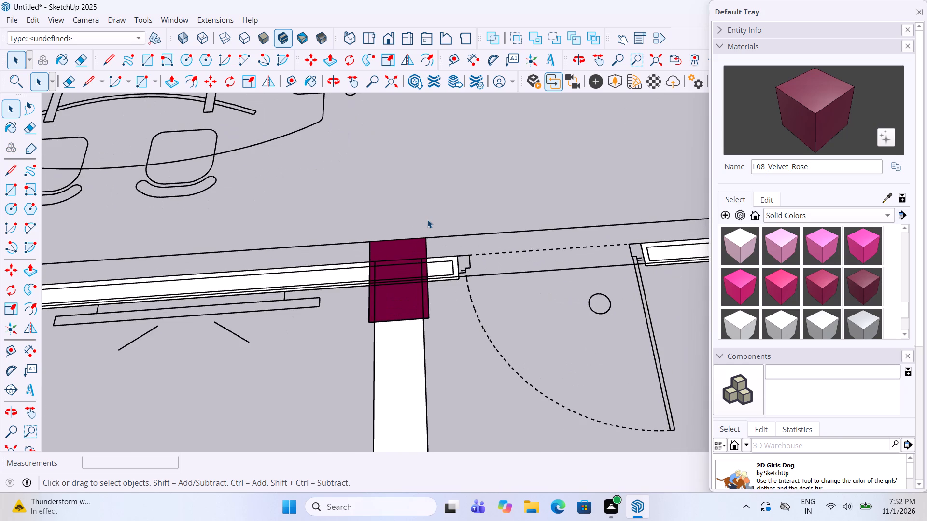
{"action": "scroll", "coordinate": [427, 219], "scroll_direction": "up", "scroll_amount": 2}
{"action": "left_click", "coordinate": [426, 209]}
{"action": "middle_click_drag", "start_coordinate": [426, 227], "coordinate": [414, 206]}
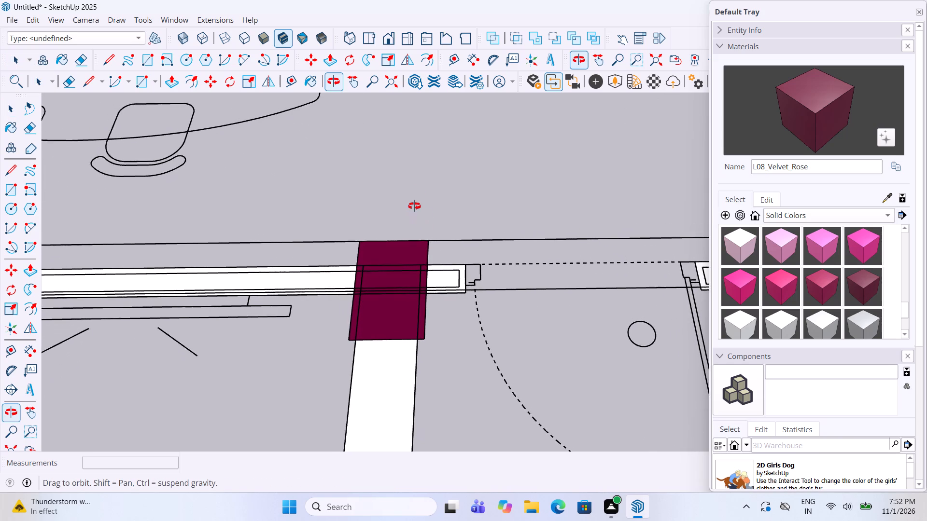
{"action": "middle_click_drag", "start_coordinate": [414, 206], "coordinate": [417, 195]}
{"action": "scroll", "coordinate": [389, 279], "scroll_direction": "up", "scroll_amount": 5}
{"action": "left_click", "coordinate": [389, 301]}
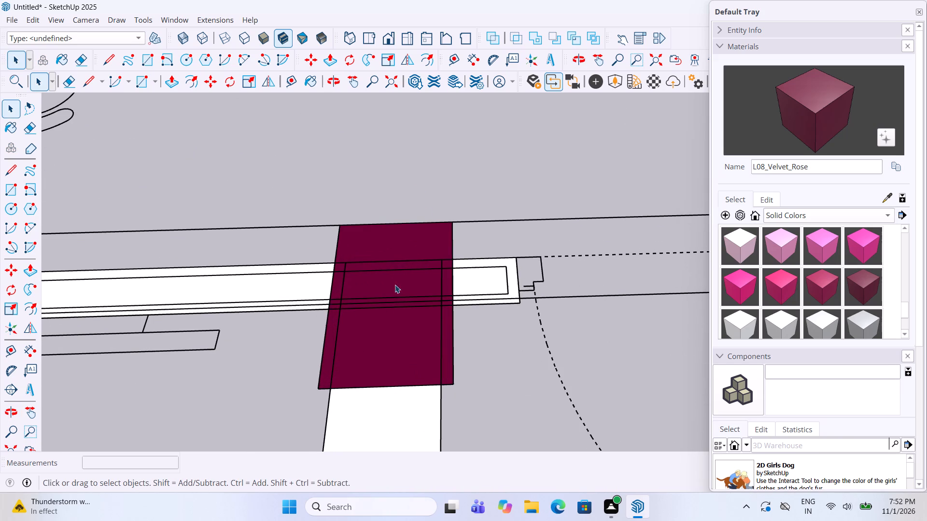
{"action": "scroll", "coordinate": [406, 216], "scroll_direction": "down", "scroll_amount": 6}
{"action": "scroll", "coordinate": [373, 285], "scroll_direction": "up", "scroll_amount": 4}
{"action": "left_click", "coordinate": [365, 294]}
{"action": "left_click", "coordinate": [450, 153]}
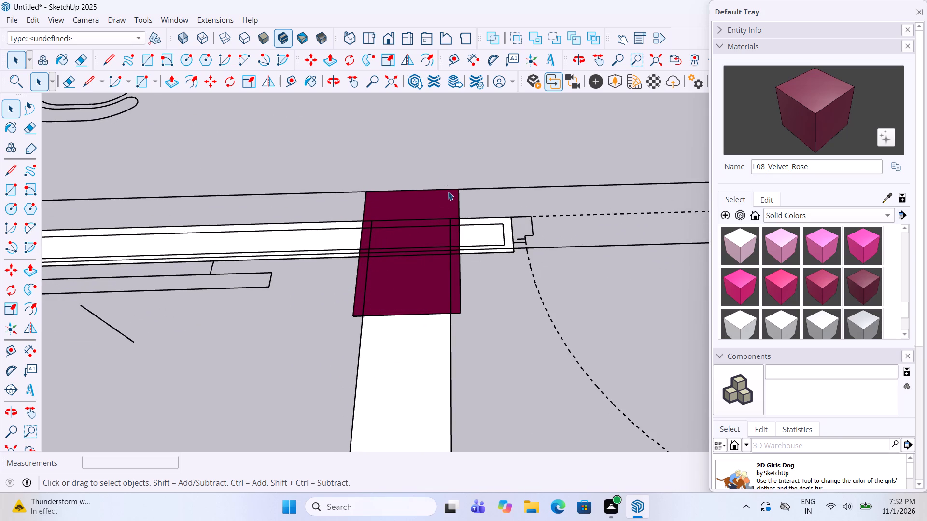
{"action": "scroll", "coordinate": [450, 203], "scroll_direction": "down", "scroll_amount": 5}
{"action": "scroll", "coordinate": [452, 226], "scroll_direction": "up", "scroll_amount": 4}
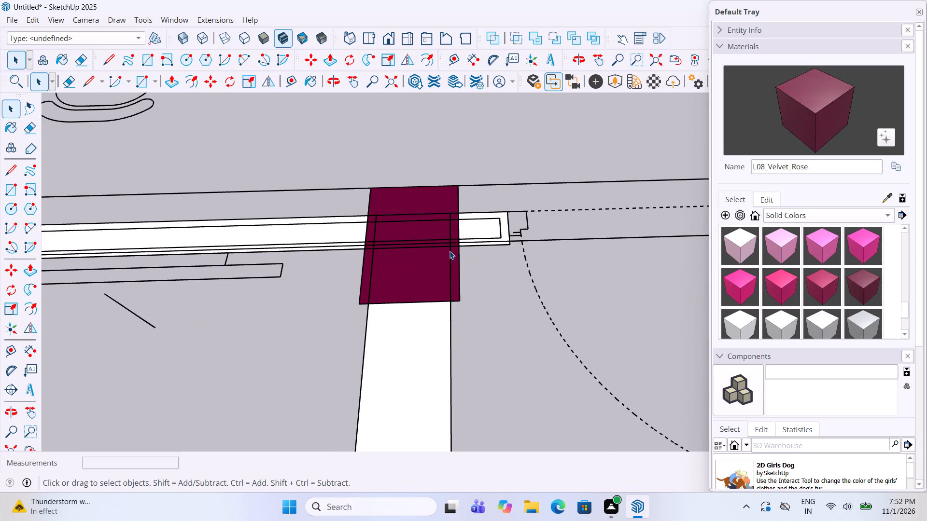
{"action": "left_click", "coordinate": [450, 251]}
{"action": "left_click", "coordinate": [422, 243]}
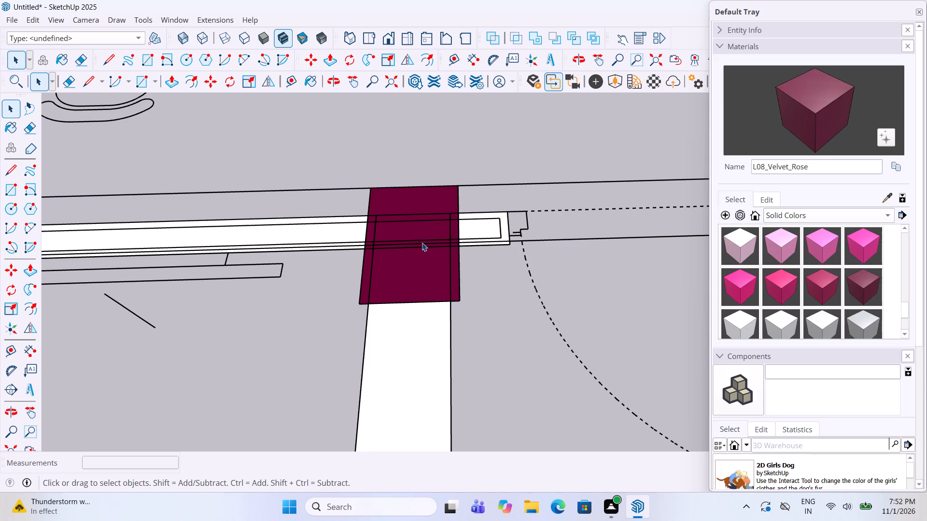
{"action": "scroll", "coordinate": [423, 212], "scroll_direction": "up", "scroll_amount": 3}
{"action": "left_click", "coordinate": [423, 215]}
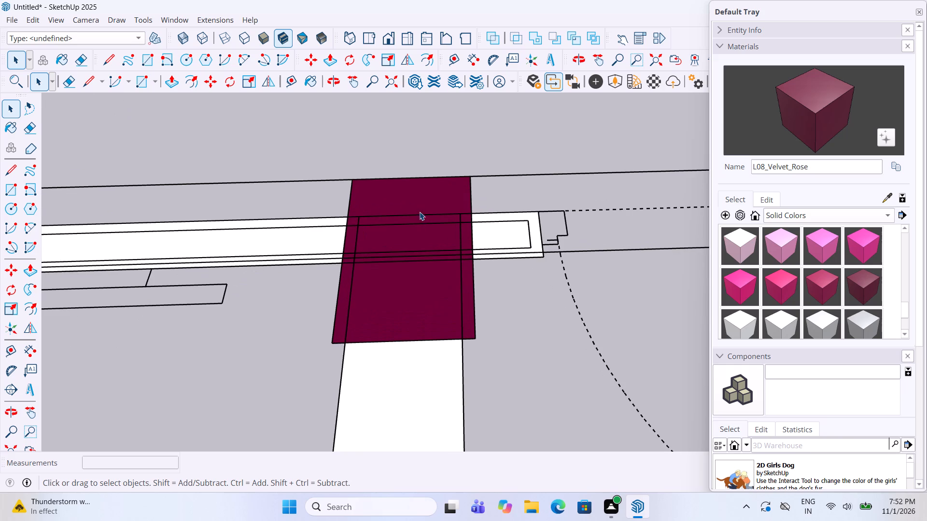
{"action": "scroll", "coordinate": [420, 212], "scroll_direction": "down", "scroll_amount": 5}
{"action": "scroll", "coordinate": [419, 228], "scroll_direction": "up", "scroll_amount": 4}
{"action": "left_click", "coordinate": [420, 244]}
{"action": "left_click", "coordinate": [420, 245]}
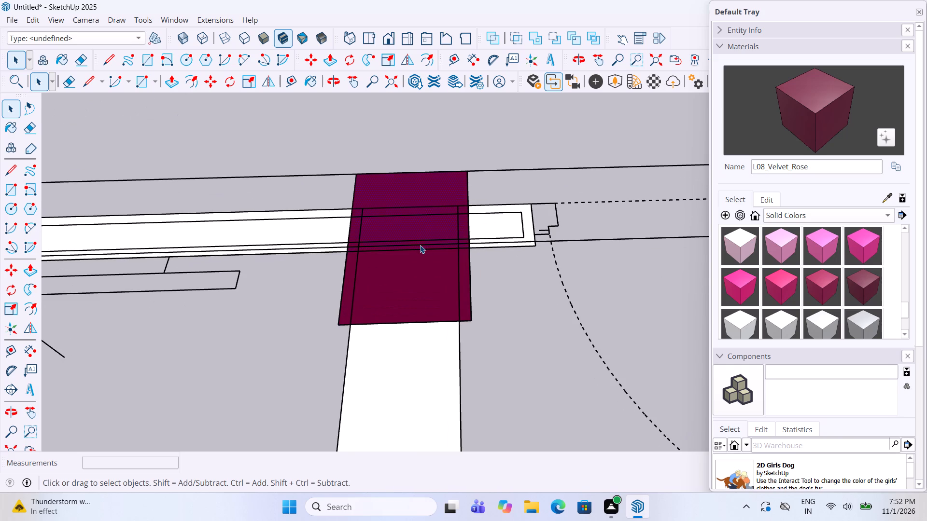
{"action": "left_click", "coordinate": [420, 245]}
{"action": "left_click", "coordinate": [420, 251]}
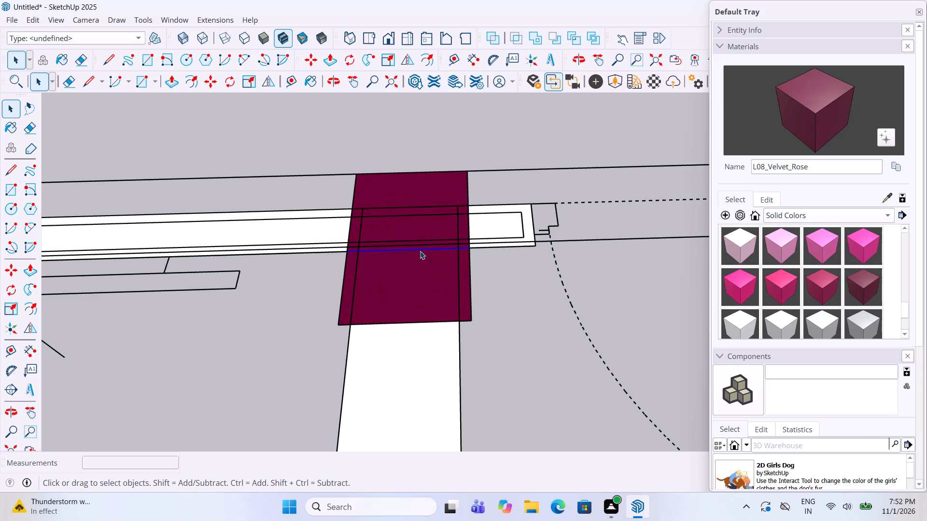
{"action": "key", "text": "Delete"}
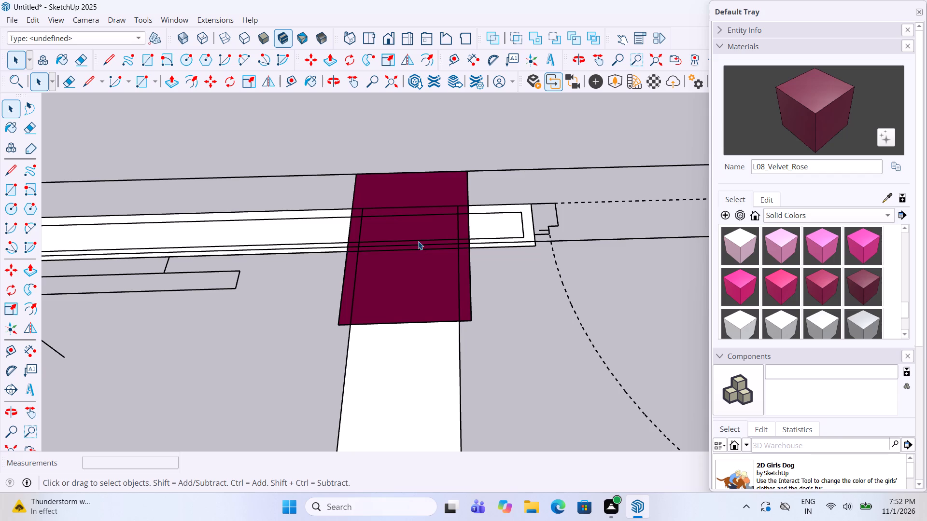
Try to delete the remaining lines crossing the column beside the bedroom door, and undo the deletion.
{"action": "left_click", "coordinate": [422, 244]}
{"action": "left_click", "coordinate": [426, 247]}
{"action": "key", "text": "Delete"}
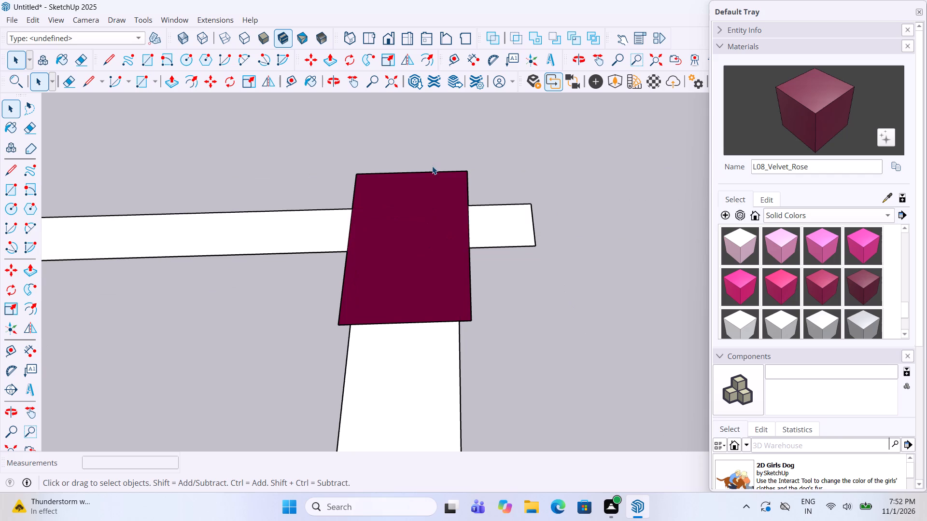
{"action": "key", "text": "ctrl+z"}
Group the whole column face beside the lower bedroom's door, at the dining-side wall junction.
{"action": "scroll", "coordinate": [431, 165], "scroll_direction": "down", "scroll_amount": 12}
{"action": "key", "text": "space"}
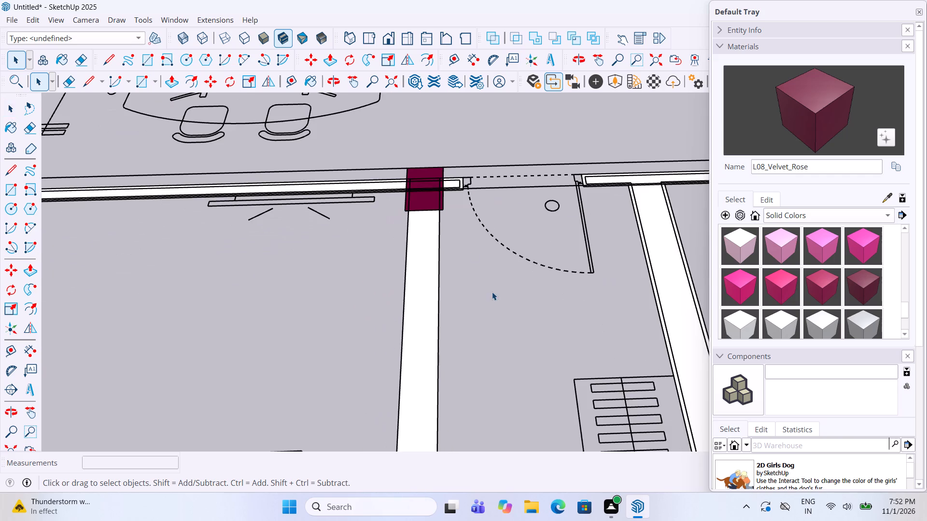
{"action": "left_click", "coordinate": [492, 292]}
{"action": "scroll", "coordinate": [412, 178], "scroll_direction": "up", "scroll_amount": 4}
{"action": "left_click", "coordinate": [440, 211]}
{"action": "scroll", "coordinate": [434, 182], "scroll_direction": "up", "scroll_amount": 5}
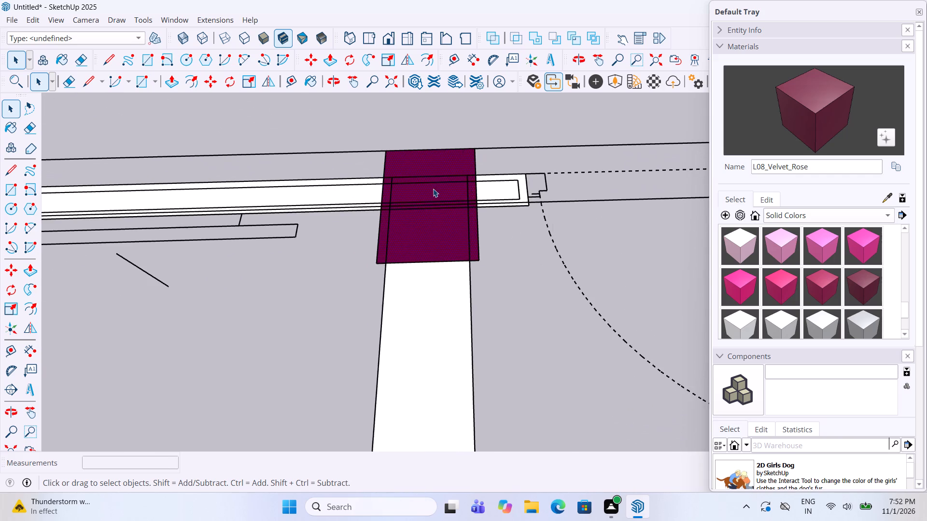
{"action": "right_click", "coordinate": [433, 189]}
{"action": "left_click", "coordinate": [474, 270]}
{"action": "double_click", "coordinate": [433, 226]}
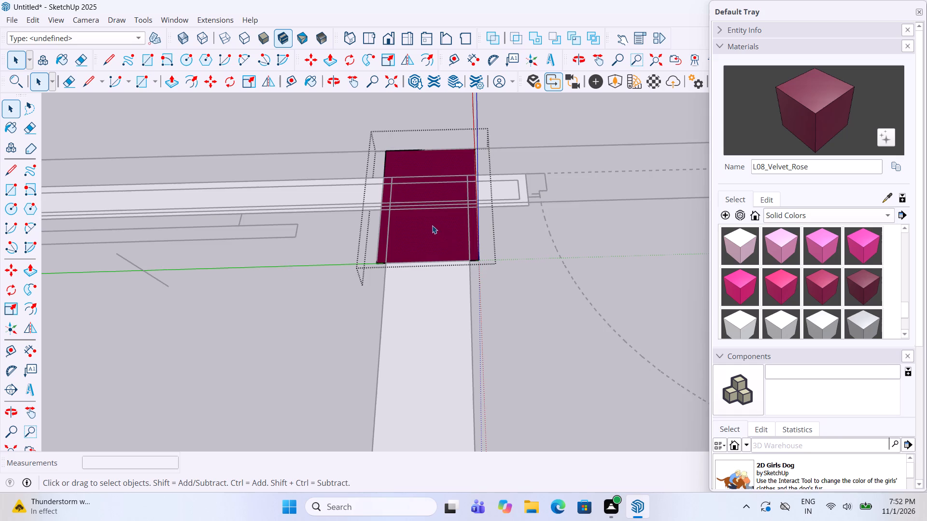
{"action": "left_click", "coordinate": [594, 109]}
Make separate groups of the long wall face between the dining area and lower bedroom and the short stub beside the bedroom door.
{"action": "scroll", "coordinate": [514, 227], "scroll_direction": "down", "scroll_amount": 11}
{"action": "scroll", "coordinate": [434, 198], "scroll_direction": "up", "scroll_amount": 6}
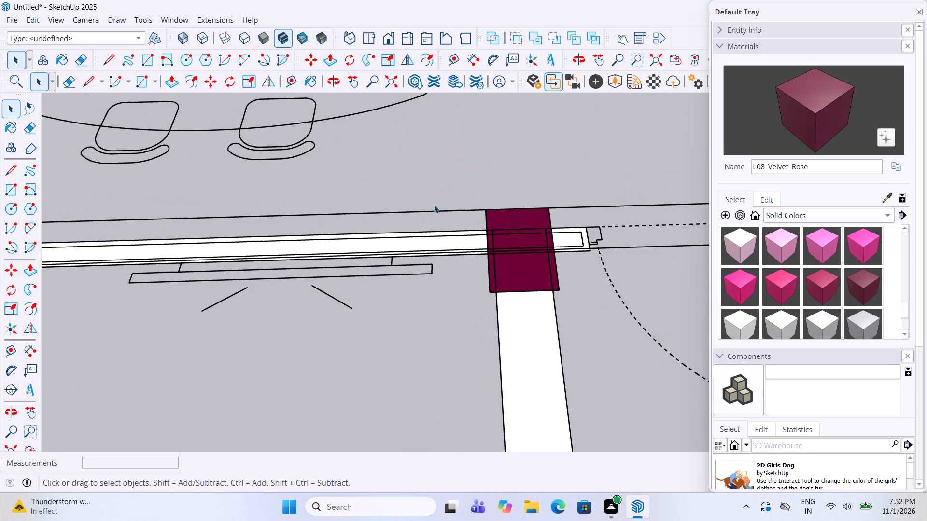
{"action": "left_click", "coordinate": [439, 242]}
{"action": "right_click", "coordinate": [438, 242]}
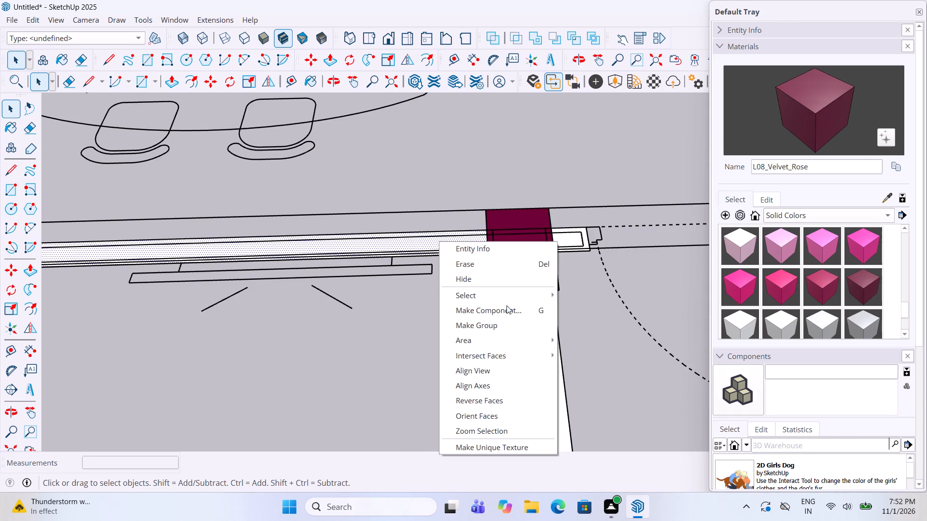
{"action": "left_click", "coordinate": [511, 325]}
{"action": "left_click", "coordinate": [566, 241]}
{"action": "right_click", "coordinate": [566, 241]}
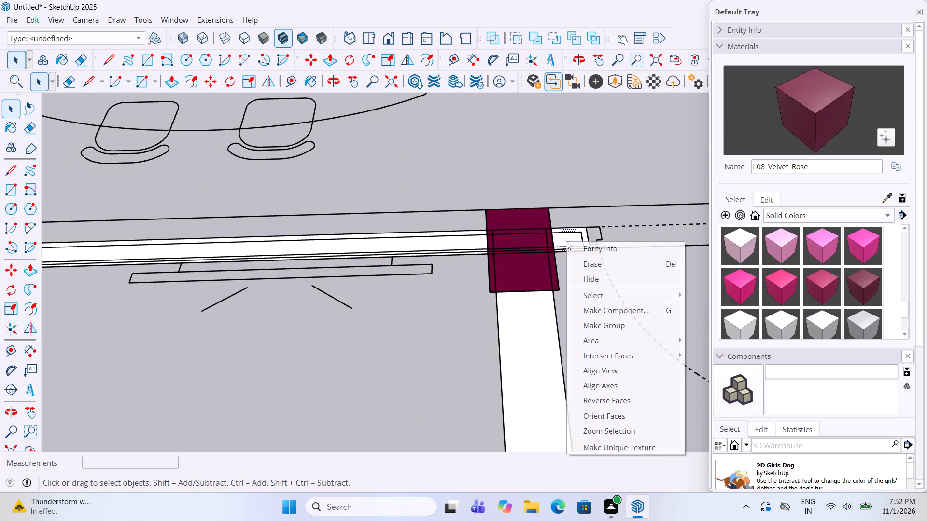
{"action": "left_click", "coordinate": [602, 321]}
Group the wall face running alongside the lower bedroom's wardrobe, below the dining-side wall.
{"action": "scroll", "coordinate": [608, 285], "scroll_direction": "down", "scroll_amount": 6}
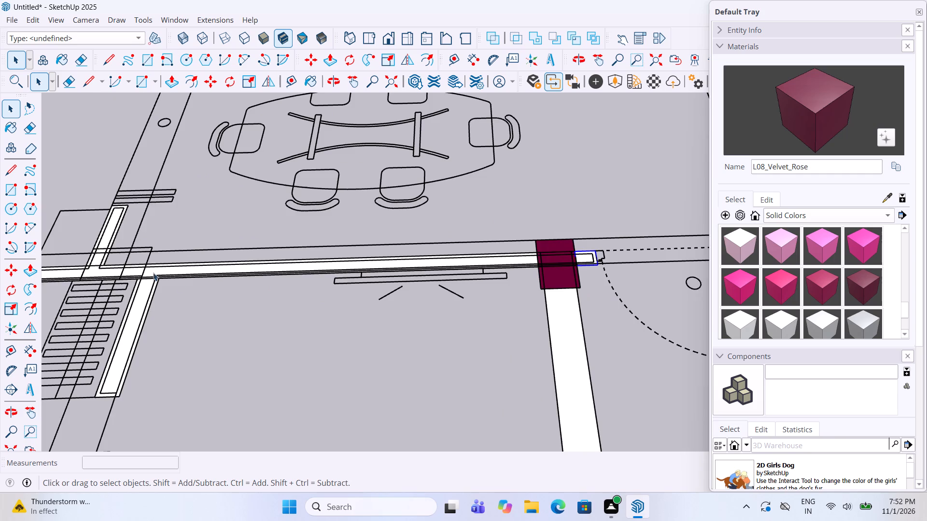
{"action": "scroll", "coordinate": [153, 273], "scroll_direction": "up", "scroll_amount": 6}
{"action": "left_click", "coordinate": [153, 271]}
{"action": "left_click", "coordinate": [137, 303]}
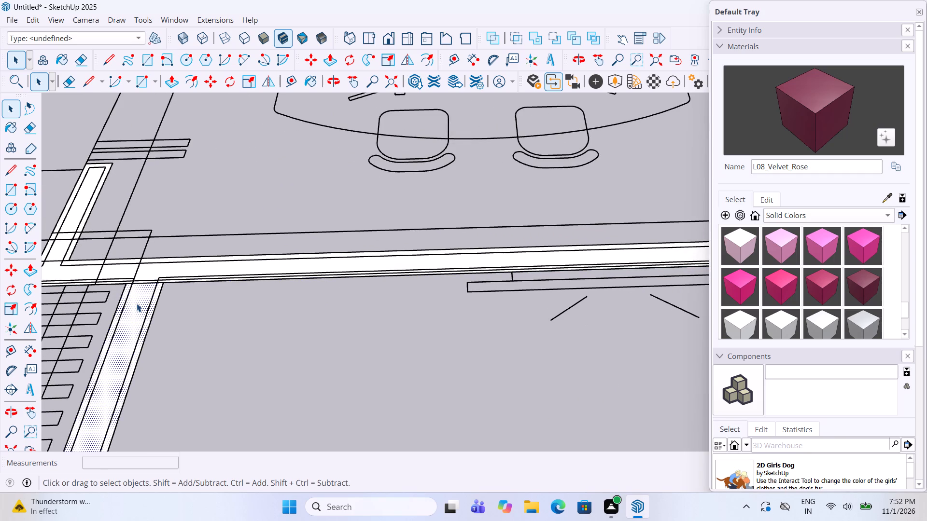
{"action": "right_click", "coordinate": [137, 303]}
{"action": "left_click", "coordinate": [234, 381]}
Group the short wall stub projecting from the dining-side wall towards the dining area, near the wardrobe.
{"action": "scroll", "coordinate": [479, 249], "scroll_direction": "down", "scroll_amount": 6}
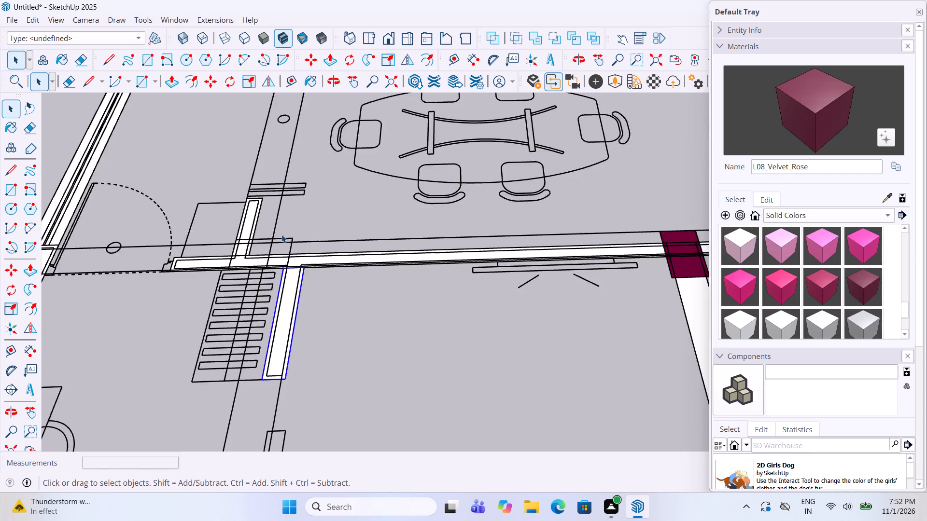
{"action": "scroll", "coordinate": [160, 235], "scroll_direction": "up", "scroll_amount": 5}
{"action": "scroll", "coordinate": [282, 267], "scroll_direction": "up", "scroll_amount": 5}
{"action": "left_click", "coordinate": [293, 280]}
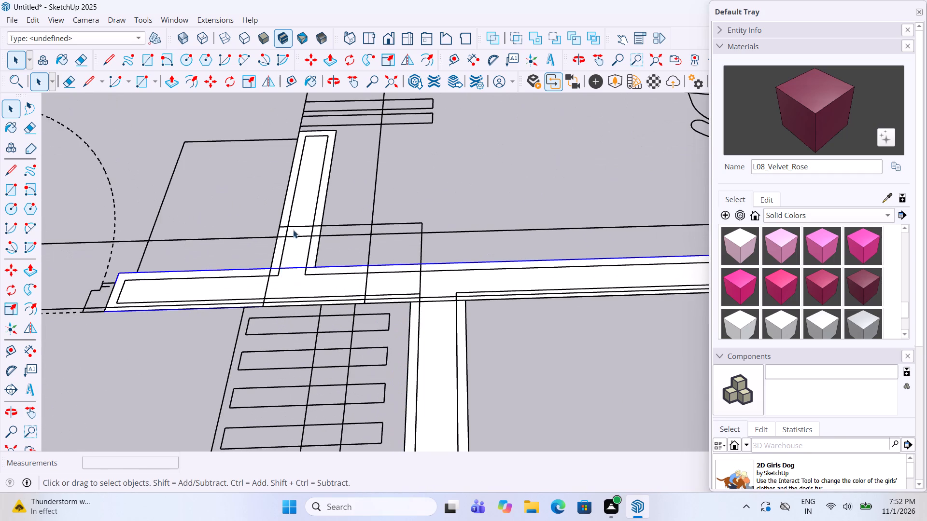
{"action": "left_click", "coordinate": [298, 204]}
{"action": "right_click", "coordinate": [298, 204]}
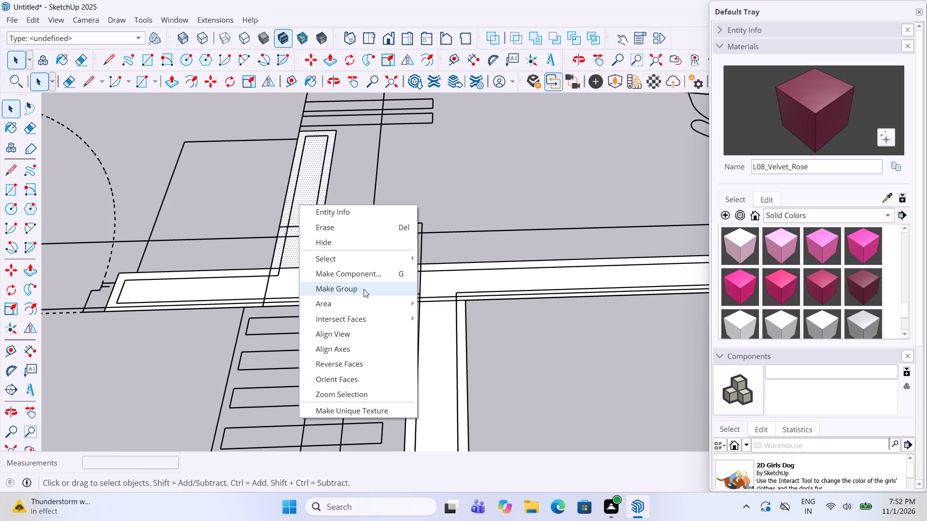
{"action": "left_click", "coordinate": [364, 290]}
Check that the wall pieces along the dining-side wall and around the upper bedroom's toilet are grouped.
{"action": "left_click", "coordinate": [234, 288]}
{"action": "scroll", "coordinate": [374, 256], "scroll_direction": "down", "scroll_amount": 13}
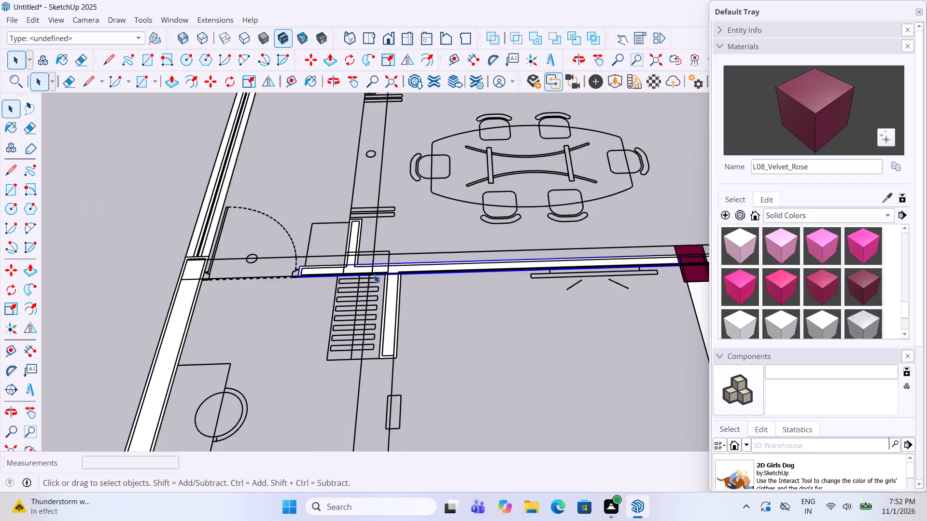
{"action": "scroll", "coordinate": [367, 288], "scroll_direction": "down", "scroll_amount": 6}
{"action": "scroll", "coordinate": [348, 247], "scroll_direction": "down", "scroll_amount": 8}
{"action": "scroll", "coordinate": [323, 85], "scroll_direction": "up", "scroll_amount": 6}
{"action": "scroll", "coordinate": [361, 158], "scroll_direction": "up", "scroll_amount": 9}
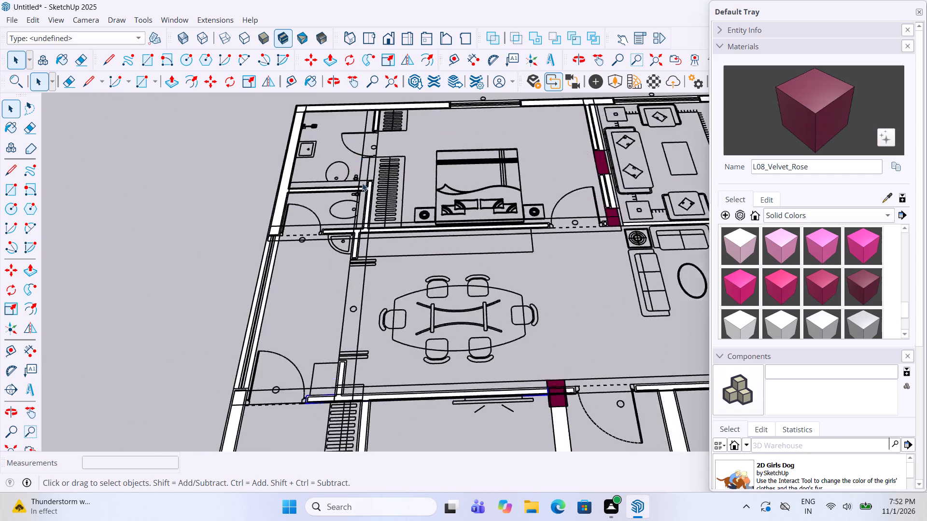
{"action": "scroll", "coordinate": [362, 183], "scroll_direction": "up", "scroll_amount": 8}
{"action": "left_click", "coordinate": [347, 312]}
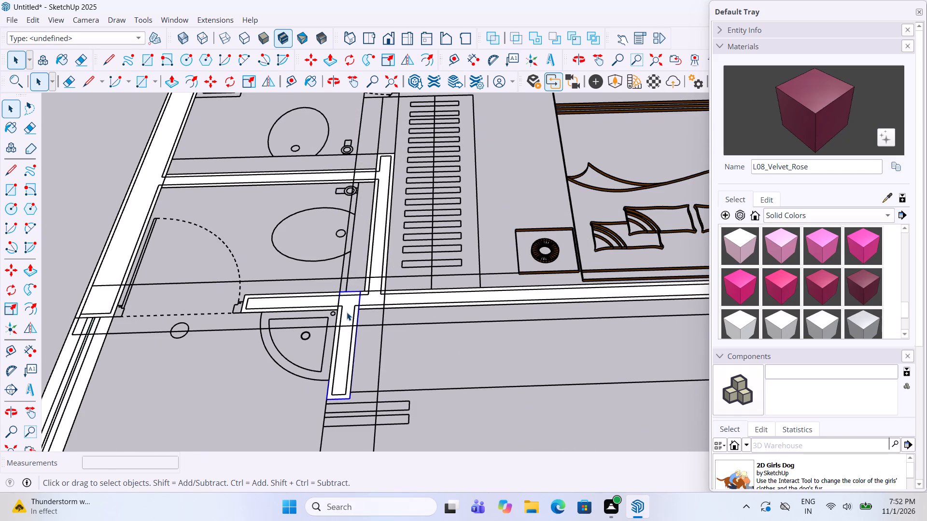
{"action": "left_click", "coordinate": [303, 304]}
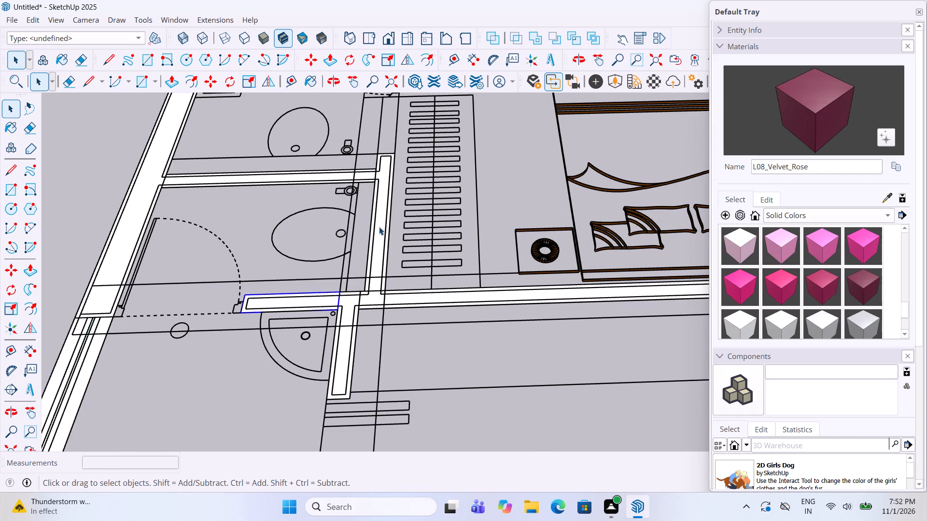
{"action": "left_click", "coordinate": [379, 227]}
{"action": "left_click", "coordinate": [357, 173]}
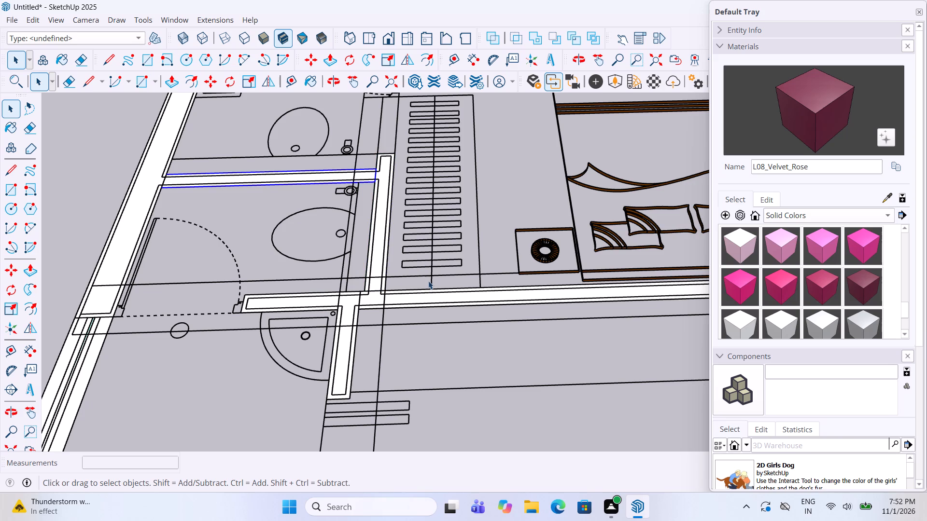
{"action": "left_click", "coordinate": [435, 298]}
{"action": "scroll", "coordinate": [421, 308], "scroll_direction": "down", "scroll_amount": 6}
{"action": "scroll", "coordinate": [424, 86], "scroll_direction": "up", "scroll_amount": 5}
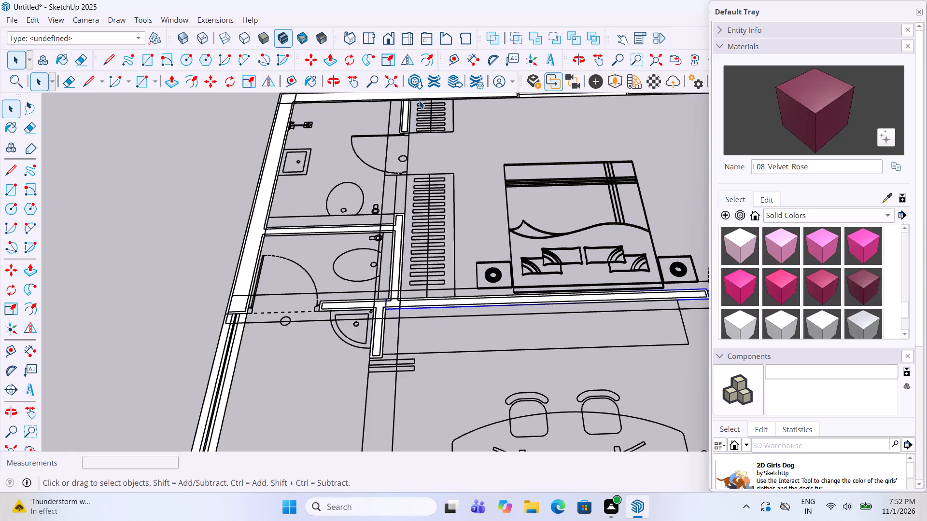
Group the short wall face between the upper bathroom and the bedroom's small wardrobe, beside the bathroom door.
{"action": "scroll", "coordinate": [411, 112], "scroll_direction": "up", "scroll_amount": 5}
{"action": "left_click", "coordinate": [405, 115]}
{"action": "right_click", "coordinate": [400, 123]}
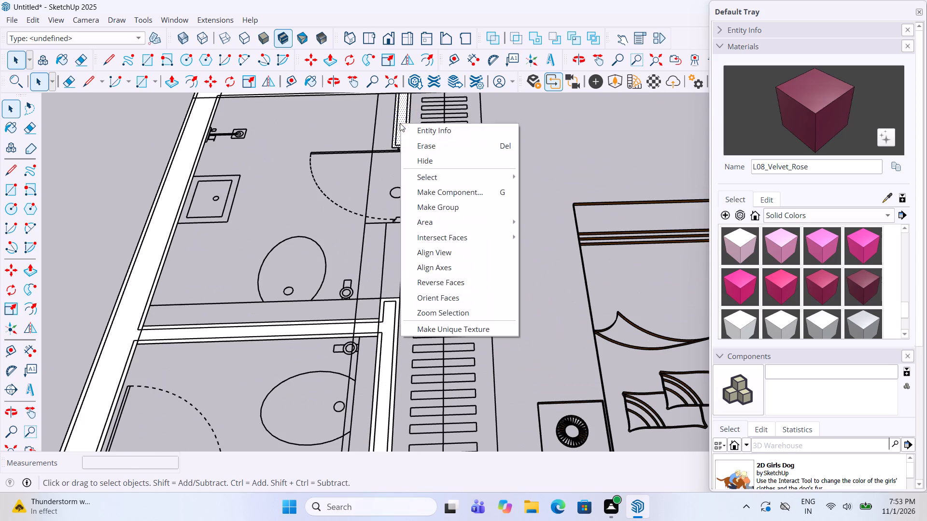
{"action": "left_click", "coordinate": [451, 210]}
Check the grouping of the wall and column pieces around the upper bedroom, living room and corner entrance door.
{"action": "scroll", "coordinate": [348, 221], "scroll_direction": "down", "scroll_amount": 14}
{"action": "scroll", "coordinate": [509, 219], "scroll_direction": "up", "scroll_amount": 11}
{"action": "left_click", "coordinate": [580, 193]}
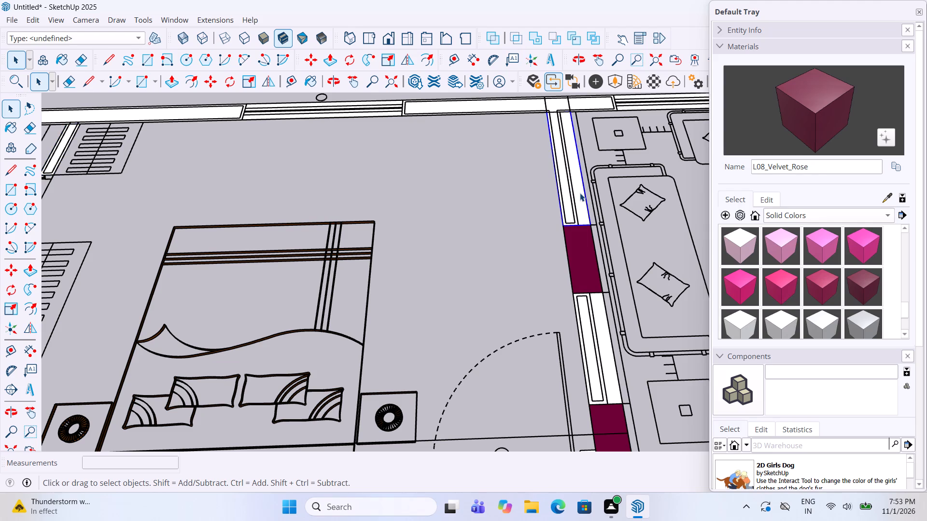
{"action": "left_click", "coordinate": [602, 317]}
{"action": "scroll", "coordinate": [472, 260], "scroll_direction": "down", "scroll_amount": 5}
{"action": "scroll", "coordinate": [576, 349], "scroll_direction": "up", "scroll_amount": 4}
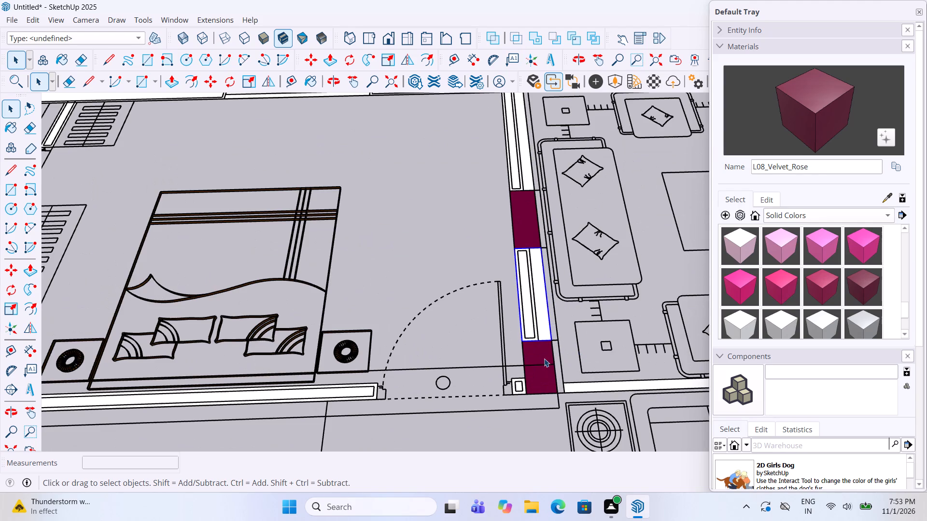
{"action": "left_click", "coordinate": [542, 356]}
{"action": "left_click", "coordinate": [515, 228]}
{"action": "scroll", "coordinate": [382, 275], "scroll_direction": "down", "scroll_amount": 10}
{"action": "scroll", "coordinate": [517, 323], "scroll_direction": "up", "scroll_amount": 11}
{"action": "left_click", "coordinate": [496, 327]}
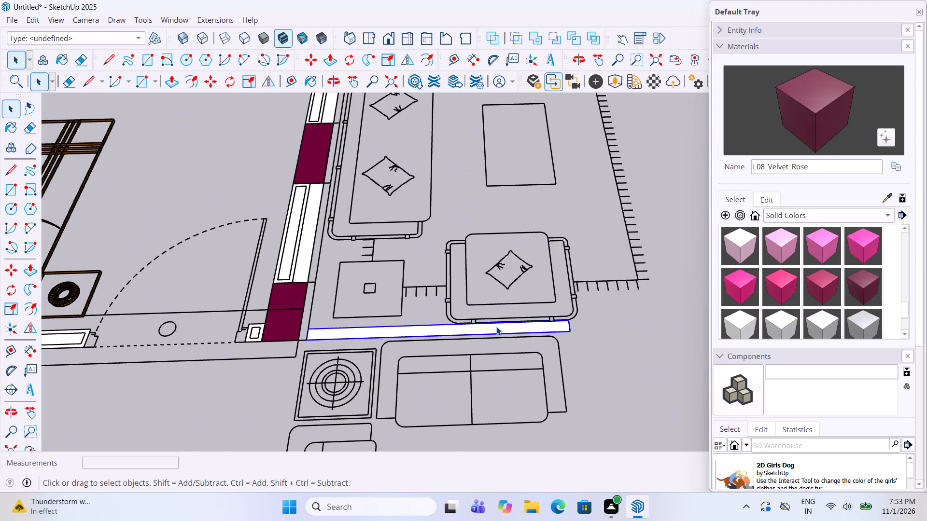
{"action": "scroll", "coordinate": [496, 327], "scroll_direction": "down", "scroll_amount": 11}
{"action": "scroll", "coordinate": [708, 277], "scroll_direction": "up", "scroll_amount": 8}
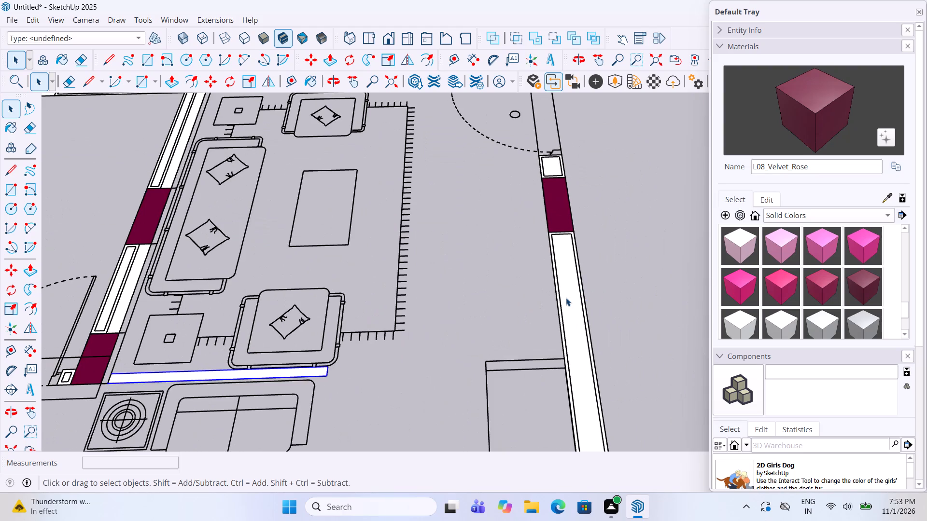
{"action": "left_click", "coordinate": [566, 298]}
{"action": "left_click", "coordinate": [558, 202]}
{"action": "left_click", "coordinate": [551, 165]}
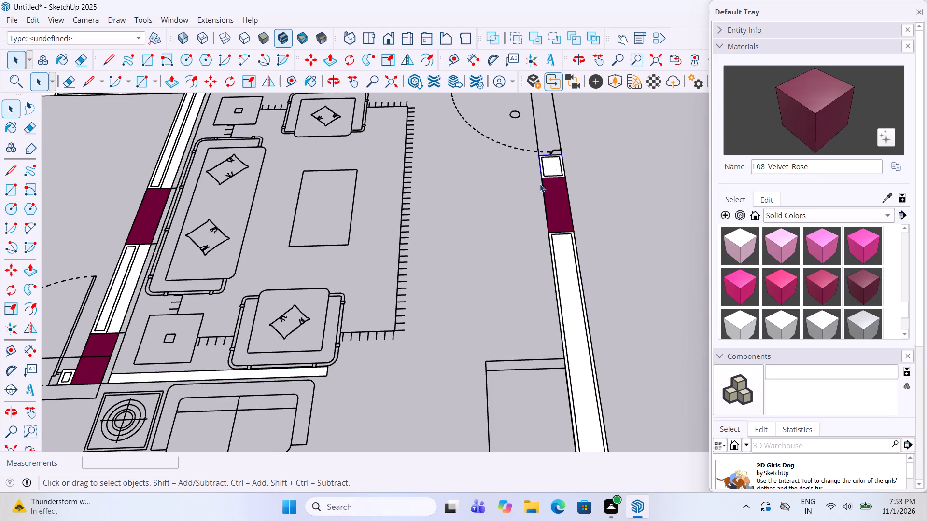
{"action": "scroll", "coordinate": [528, 259], "scroll_direction": "down", "scroll_amount": 6}
{"action": "scroll", "coordinate": [545, 131], "scroll_direction": "up", "scroll_amount": 6}
{"action": "left_click", "coordinate": [525, 165]}
{"action": "scroll", "coordinate": [523, 149], "scroll_direction": "down", "scroll_amount": 4}
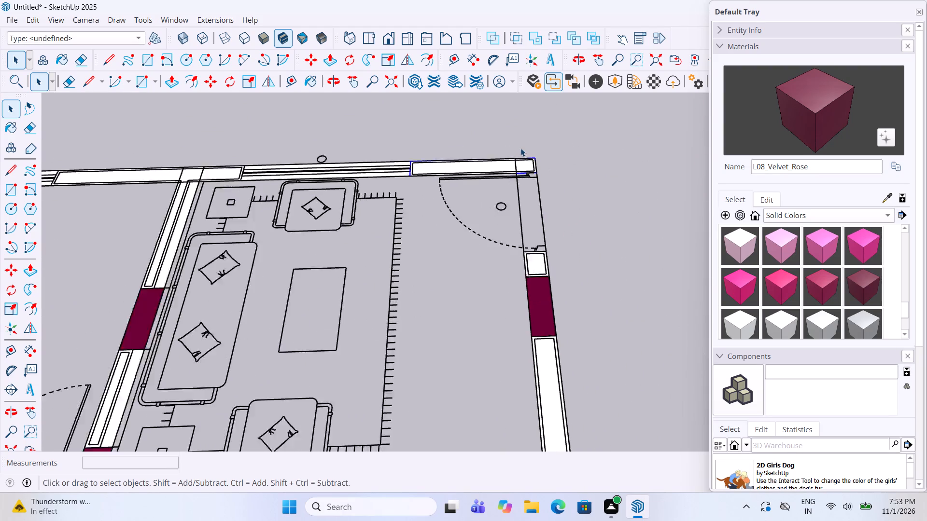
Check that the wall pieces around the kitchen and the utility area behind it are grouped.
{"action": "scroll", "coordinate": [520, 148], "scroll_direction": "down", "scroll_amount": 11}
{"action": "scroll", "coordinate": [519, 218], "scroll_direction": "down", "scroll_amount": 4}
{"action": "scroll", "coordinate": [533, 354], "scroll_direction": "up", "scroll_amount": 11}
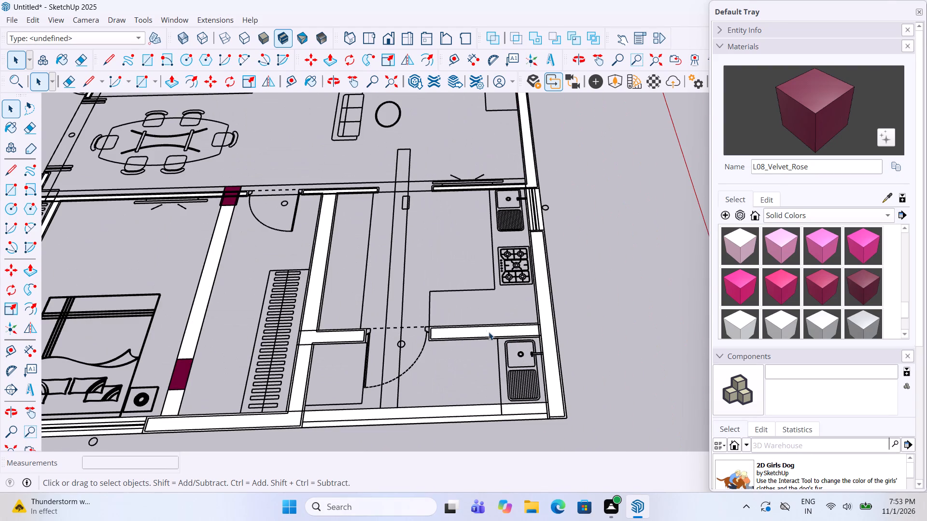
{"action": "left_click", "coordinate": [482, 329]}
{"action": "left_click", "coordinate": [463, 409]}
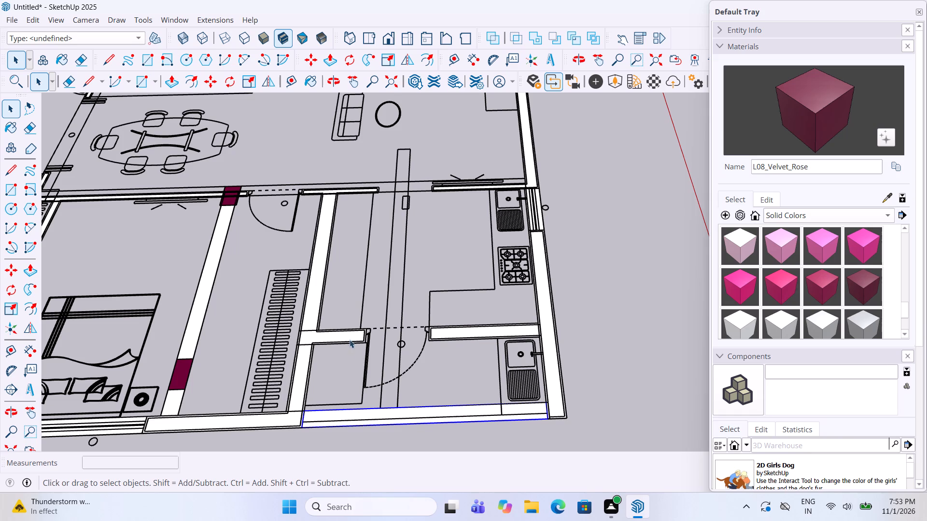
{"action": "left_click", "coordinate": [349, 336]}
{"action": "left_click", "coordinate": [298, 366]}
Push/Pull the utility area's outer end wall up to 10' inside its group.
{"action": "scroll", "coordinate": [483, 248], "scroll_direction": "down", "scroll_amount": 5}
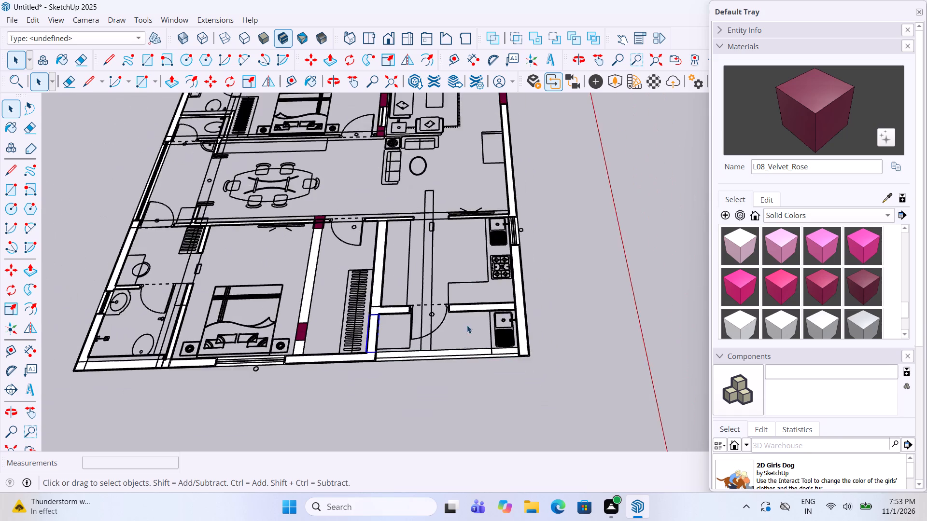
{"action": "scroll", "coordinate": [454, 356], "scroll_direction": "up", "scroll_amount": 4}
{"action": "double_click", "coordinate": [453, 350]}
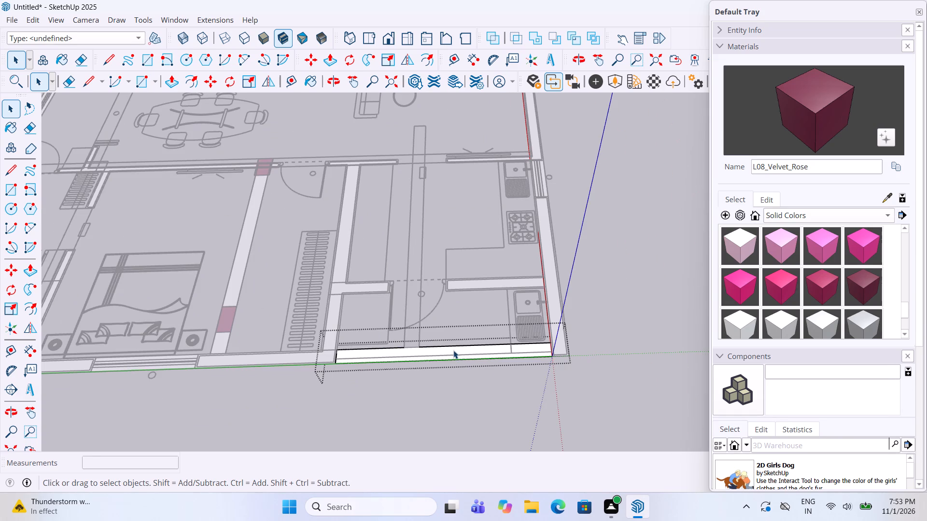
{"action": "key", "text": "p"}
{"action": "left_click", "coordinate": [459, 344]}
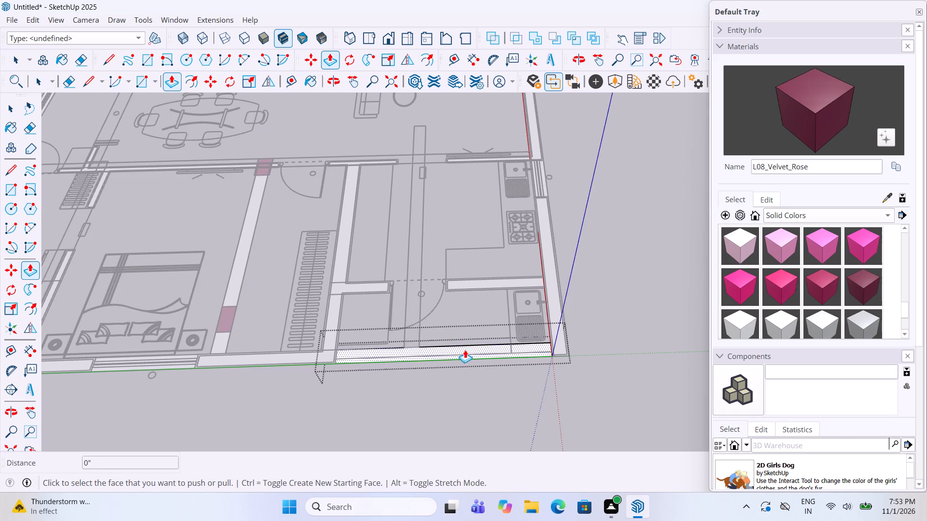
{"action": "left_click", "coordinate": [465, 350]}
{"action": "type", "text": "10'"}
{"action": "key", "text": "Return"}
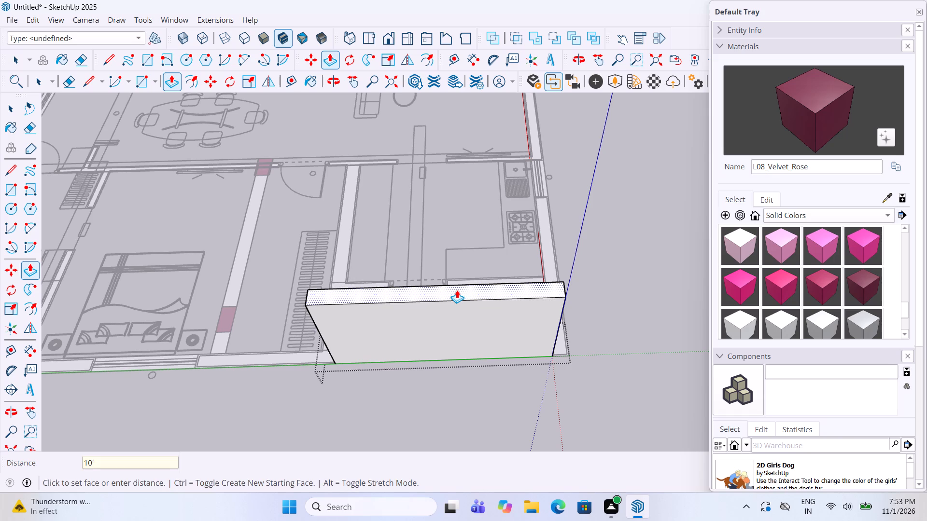
{"action": "key", "text": "space"}
{"action": "left_click", "coordinate": [641, 263]}
Push/Pull the outer side wall beside the utility area and kitchen up level with the top of the raised end wall.
{"action": "scroll", "coordinate": [631, 264], "scroll_direction": "down", "scroll_amount": 3}
{"action": "middle_click_drag", "start_coordinate": [628, 264], "coordinate": [492, 238]}
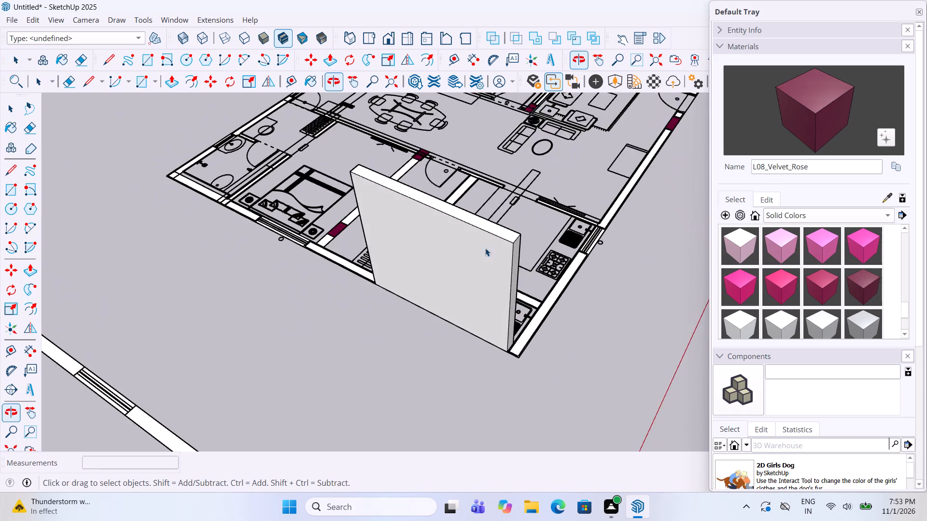
{"action": "scroll", "coordinate": [512, 281], "scroll_direction": "up", "scroll_amount": 4}
{"action": "double_click", "coordinate": [540, 347]}
{"action": "key", "text": "p"}
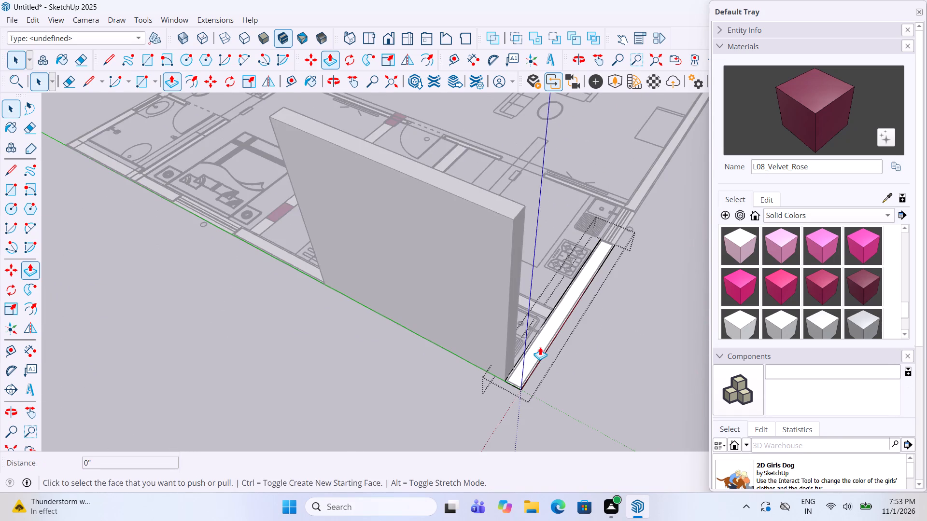
{"action": "left_click", "coordinate": [538, 343]}
{"action": "left_click", "coordinate": [511, 205]}
{"action": "key", "text": "space"}
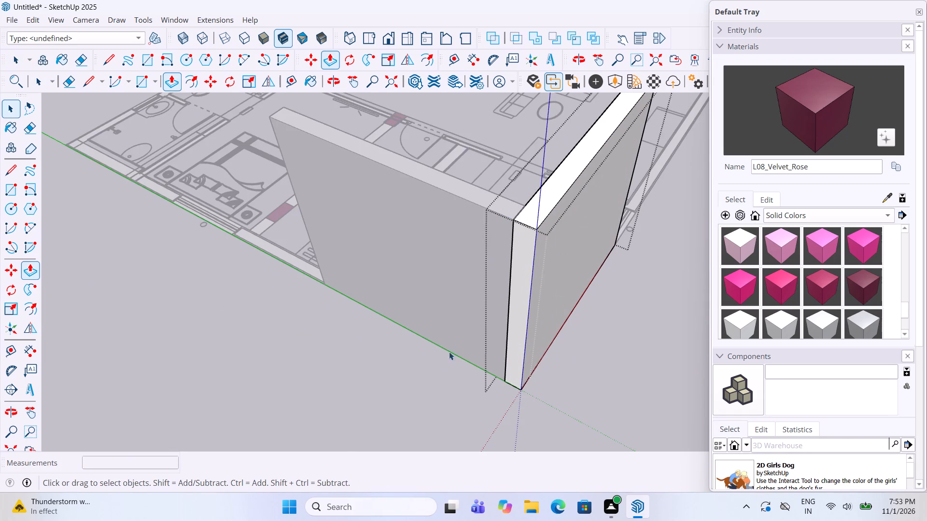
{"action": "left_click", "coordinate": [438, 361]}
Push/Pull the outer wall between the utility area and the lower bedroom's window up level with the adjoining raised wall.
{"action": "scroll", "coordinate": [441, 360], "scroll_direction": "down", "scroll_amount": 5}
{"action": "middle_click_drag", "start_coordinate": [269, 263], "coordinate": [322, 273]}
{"action": "scroll", "coordinate": [348, 329], "scroll_direction": "up", "scroll_amount": 5}
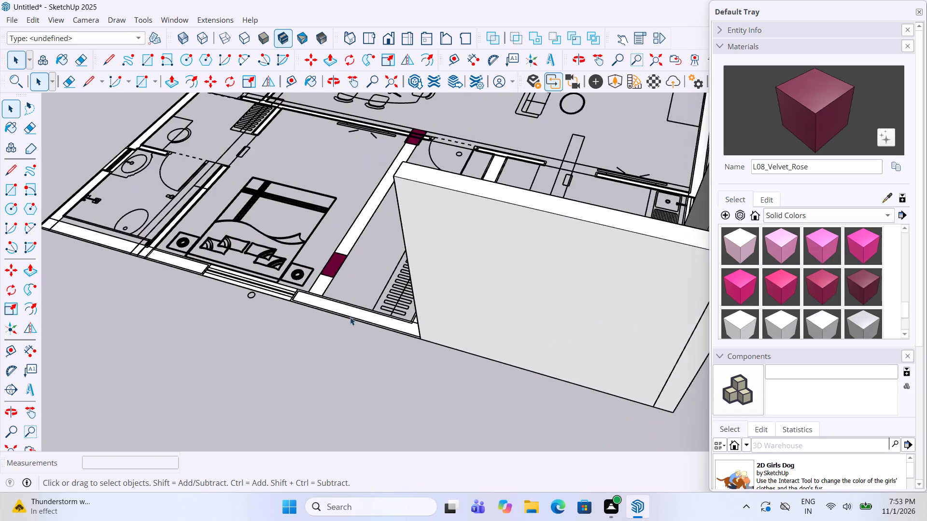
{"action": "scroll", "coordinate": [350, 316], "scroll_direction": "up", "scroll_amount": 3}
{"action": "double_click", "coordinate": [354, 305]}
{"action": "key", "text": "p"}
{"action": "left_click", "coordinate": [367, 319]}
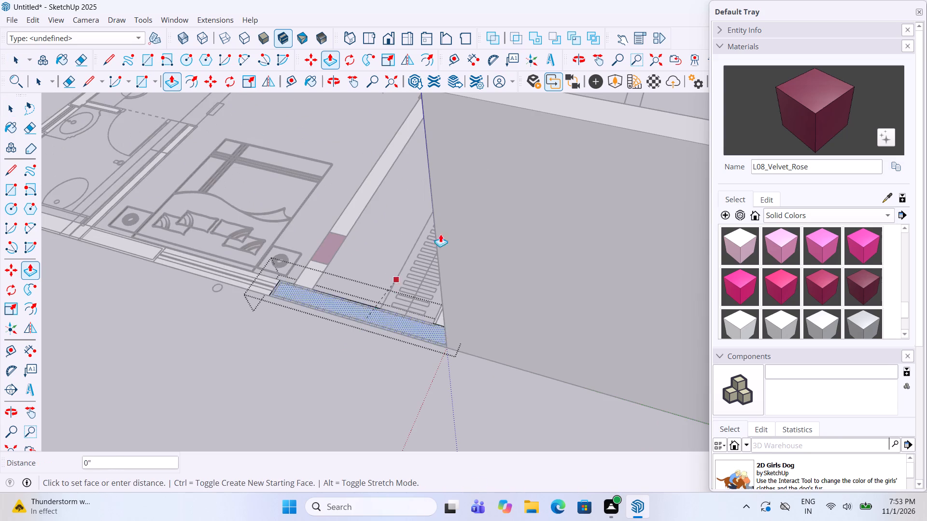
{"action": "left_click", "coordinate": [581, 108]}
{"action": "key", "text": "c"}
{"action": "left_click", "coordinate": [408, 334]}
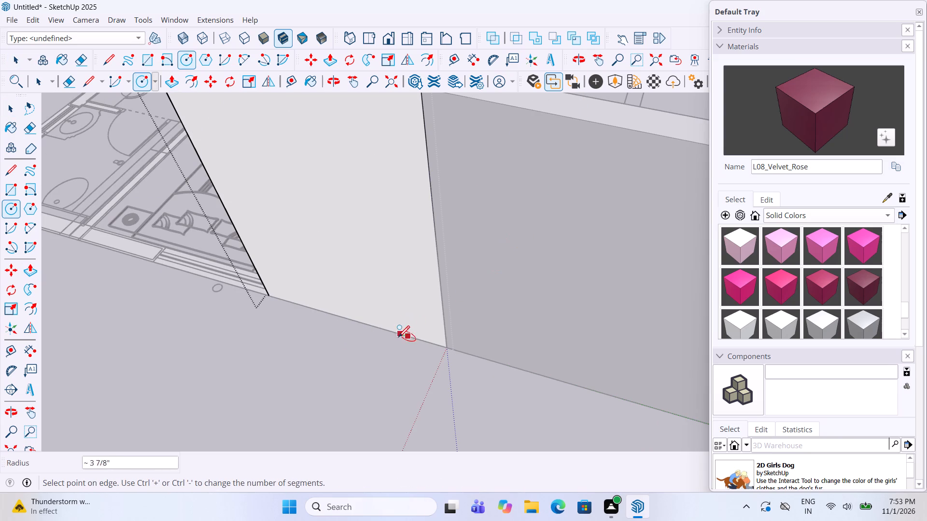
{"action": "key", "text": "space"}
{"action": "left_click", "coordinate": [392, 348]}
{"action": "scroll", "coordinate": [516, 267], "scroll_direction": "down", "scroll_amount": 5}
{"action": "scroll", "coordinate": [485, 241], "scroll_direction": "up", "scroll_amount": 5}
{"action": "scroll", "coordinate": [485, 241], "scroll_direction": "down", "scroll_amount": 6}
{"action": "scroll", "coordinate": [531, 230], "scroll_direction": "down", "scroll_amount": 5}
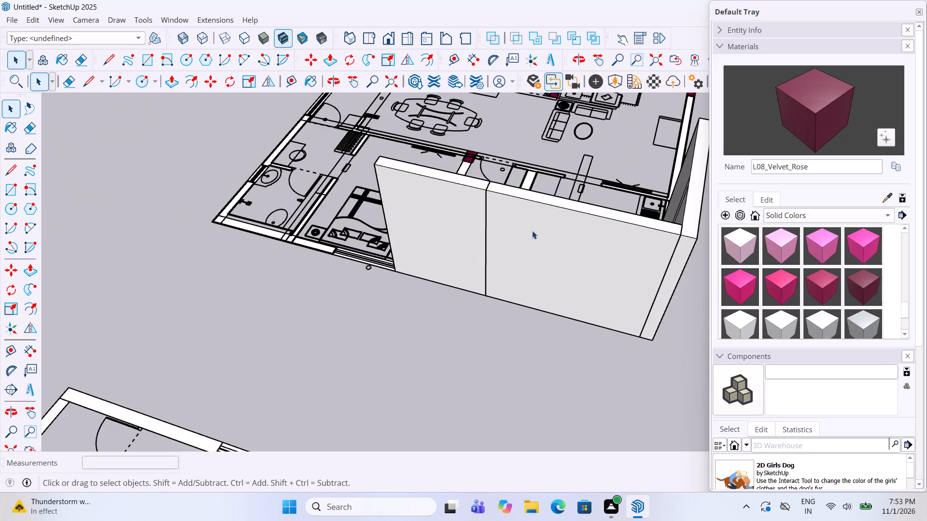
Group the lower bedroom's outer wall piece between its window and the adjoining bathroom's partition wall.
{"action": "scroll", "coordinate": [414, 256], "scroll_direction": "up", "scroll_amount": 4}
{"action": "middle_click_drag", "start_coordinate": [411, 255], "coordinate": [507, 260]}
{"action": "scroll", "coordinate": [608, 188], "scroll_direction": "down", "scroll_amount": 6}
{"action": "scroll", "coordinate": [453, 264], "scroll_direction": "up", "scroll_amount": 11}
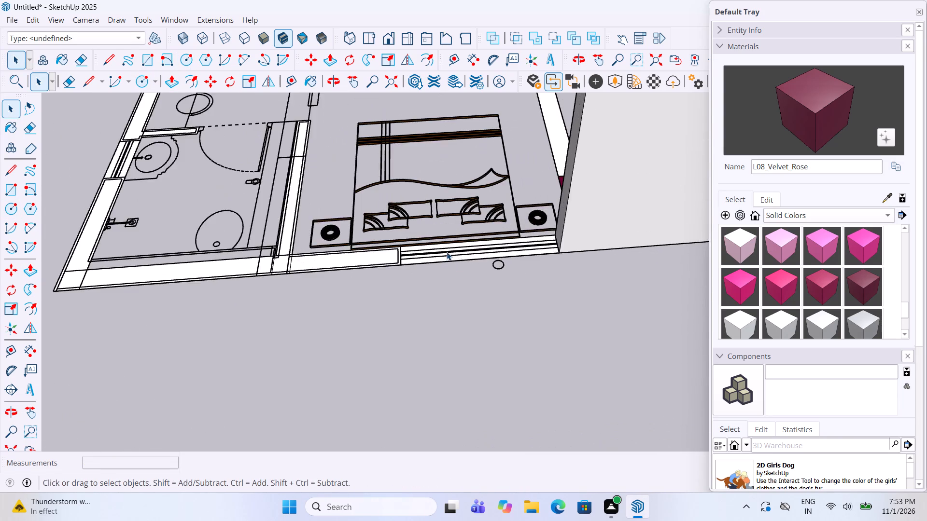
{"action": "double_click", "coordinate": [348, 260]}
{"action": "left_click", "coordinate": [348, 260]}
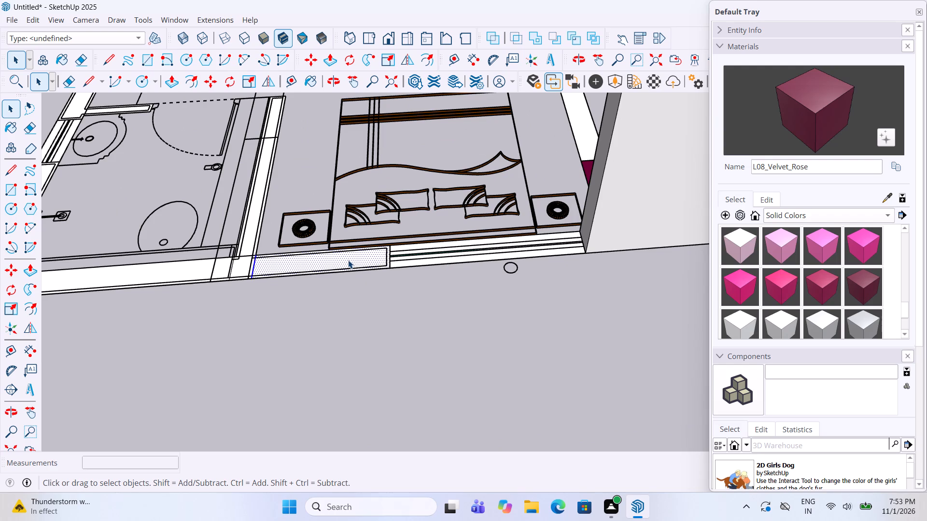
{"action": "right_click", "coordinate": [348, 260]}
{"action": "left_click", "coordinate": [410, 347]}
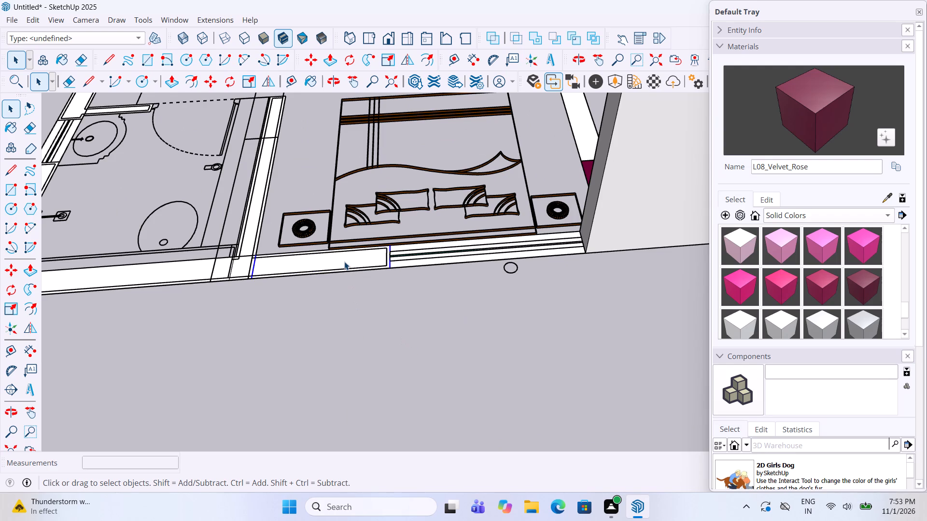
Push/Pull the grouped outer wall piece between the lower bedroom's window and the bathroom up to 10'.
{"action": "double_click", "coordinate": [344, 261]}
{"action": "key", "text": "p"}
{"action": "left_click", "coordinate": [341, 255]}
{"action": "scroll", "coordinate": [342, 241], "scroll_direction": "down", "scroll_amount": 10}
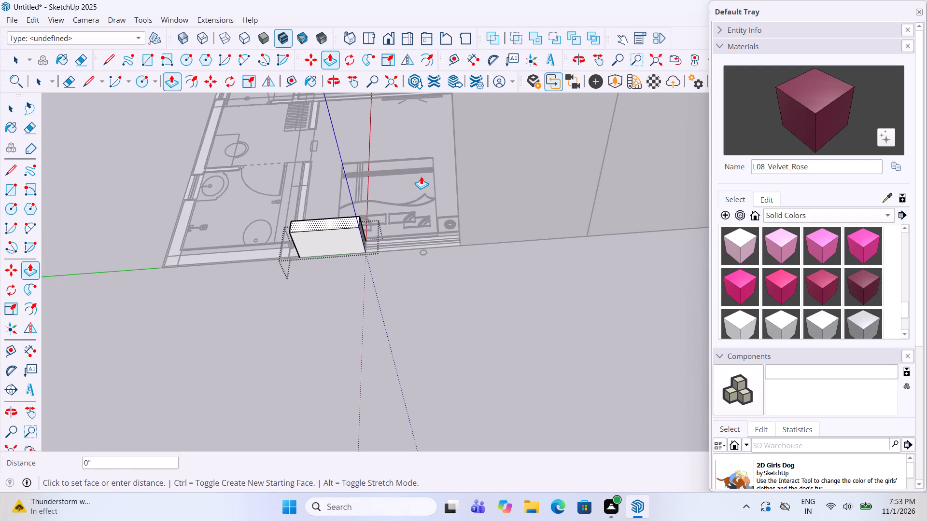
{"action": "scroll", "coordinate": [439, 209], "scroll_direction": "down", "scroll_amount": 11}
{"action": "left_click", "coordinate": [459, 177]}
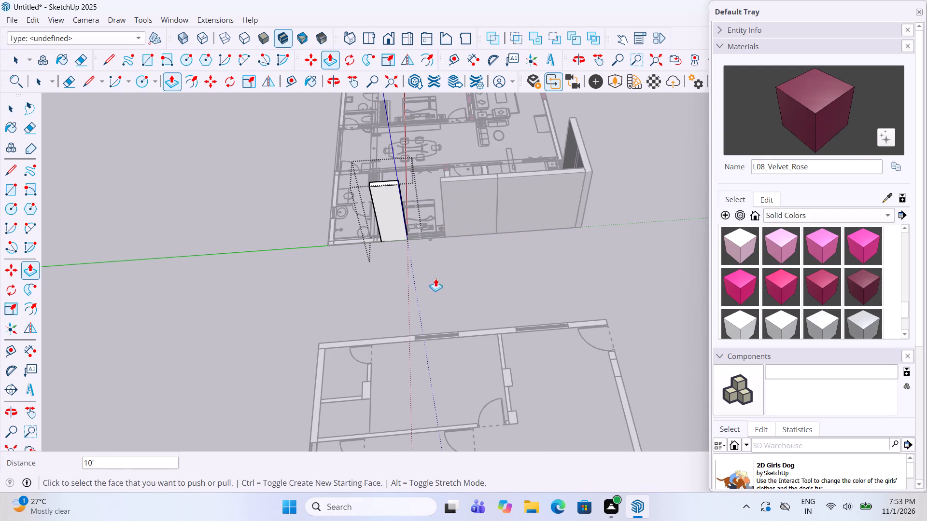
{"action": "key", "text": "space"}
{"action": "key", "text": "b"}
{"action": "left_click", "coordinate": [407, 325]}
{"action": "key", "text": "space"}
{"action": "left_click", "coordinate": [404, 300]}
Group the bathroom's outer wall face in line with the raised lower bedroom wall.
{"action": "scroll", "coordinate": [281, 250], "scroll_direction": "down", "scroll_amount": 1}
{"action": "middle_click_drag", "start_coordinate": [279, 250], "coordinate": [414, 254]}
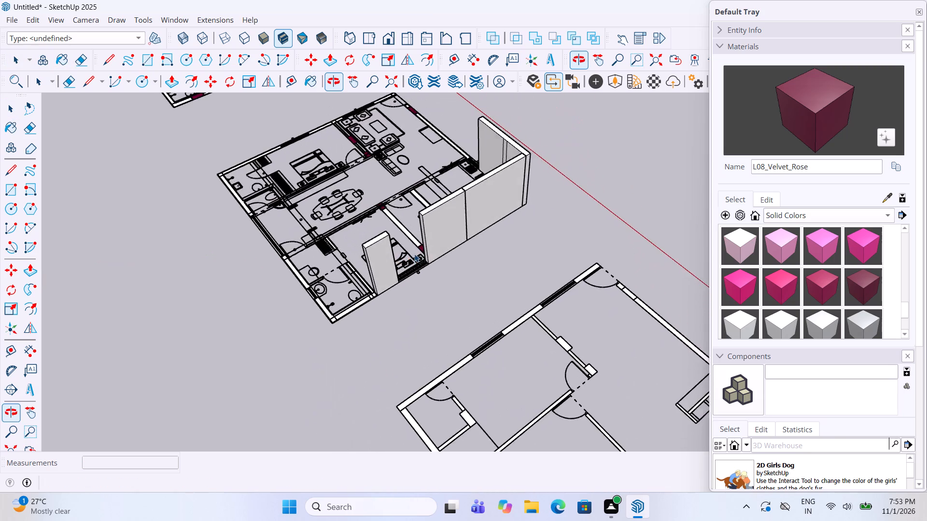
{"action": "scroll", "coordinate": [371, 299], "scroll_direction": "up", "scroll_amount": 15}
{"action": "left_click", "coordinate": [365, 285]}
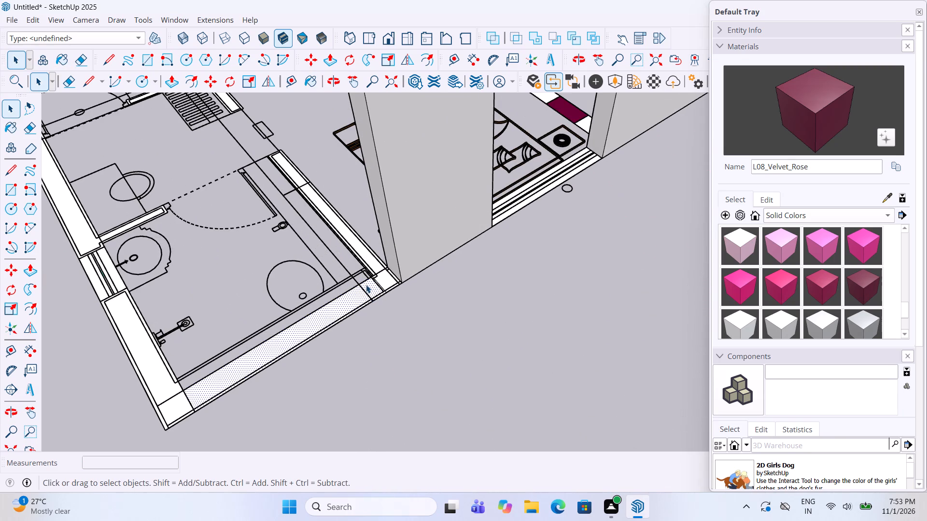
{"action": "scroll", "coordinate": [376, 279], "scroll_direction": "up", "scroll_amount": 6}
{"action": "left_click", "coordinate": [393, 281]}
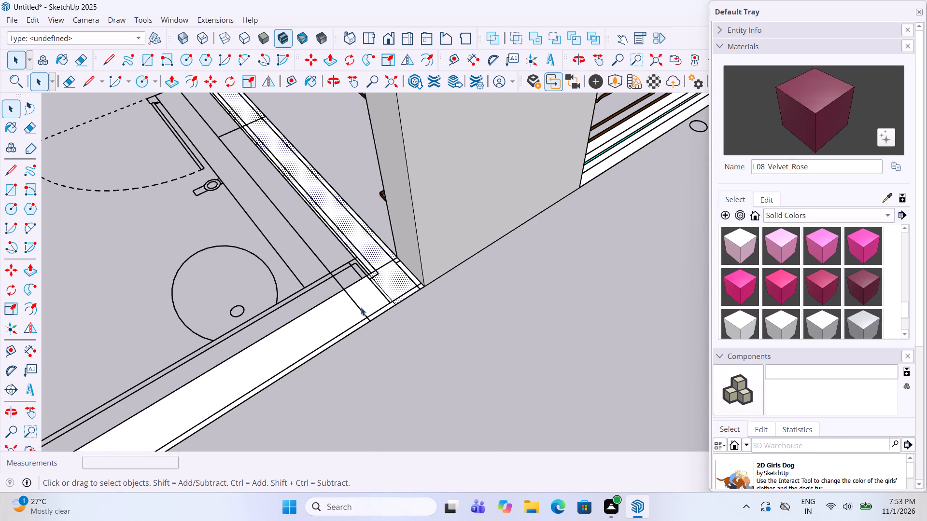
{"action": "left_click", "coordinate": [358, 307]}
{"action": "left_click", "coordinate": [335, 325]}
{"action": "right_click", "coordinate": [335, 325]}
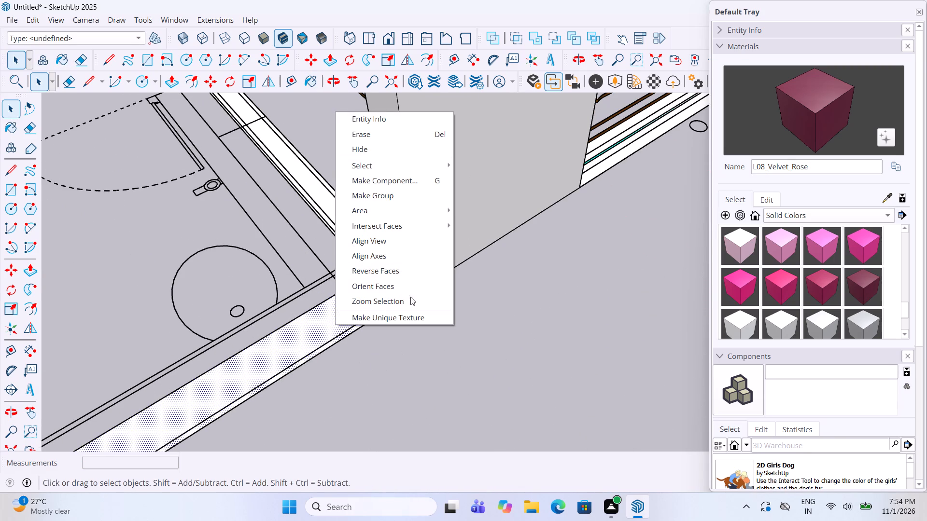
{"action": "left_click", "coordinate": [390, 199]}
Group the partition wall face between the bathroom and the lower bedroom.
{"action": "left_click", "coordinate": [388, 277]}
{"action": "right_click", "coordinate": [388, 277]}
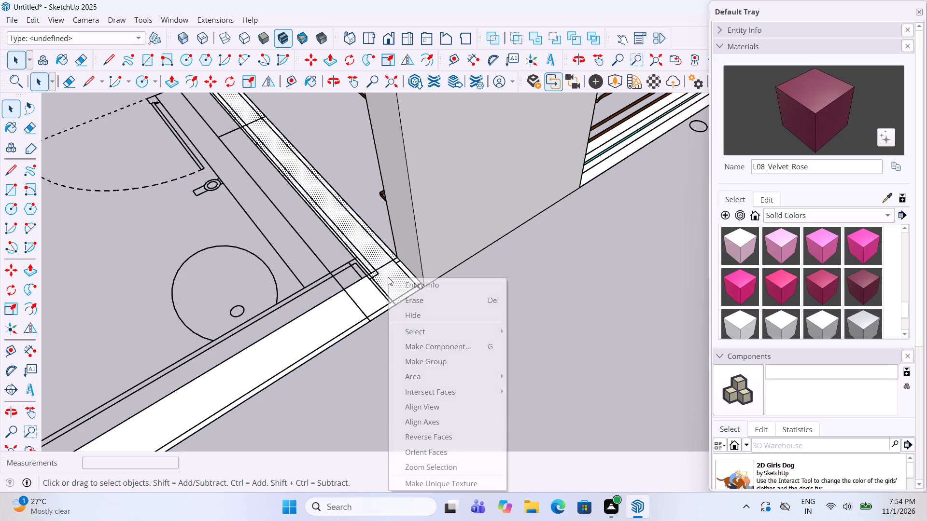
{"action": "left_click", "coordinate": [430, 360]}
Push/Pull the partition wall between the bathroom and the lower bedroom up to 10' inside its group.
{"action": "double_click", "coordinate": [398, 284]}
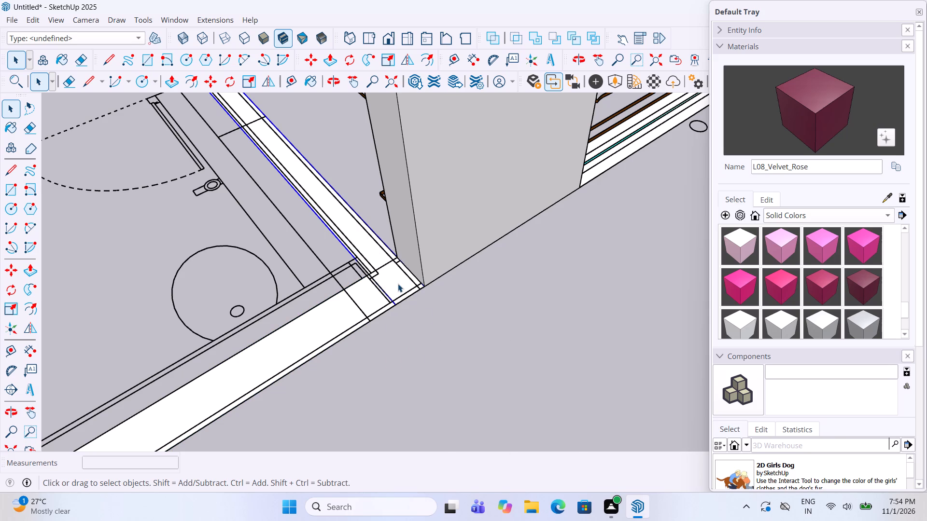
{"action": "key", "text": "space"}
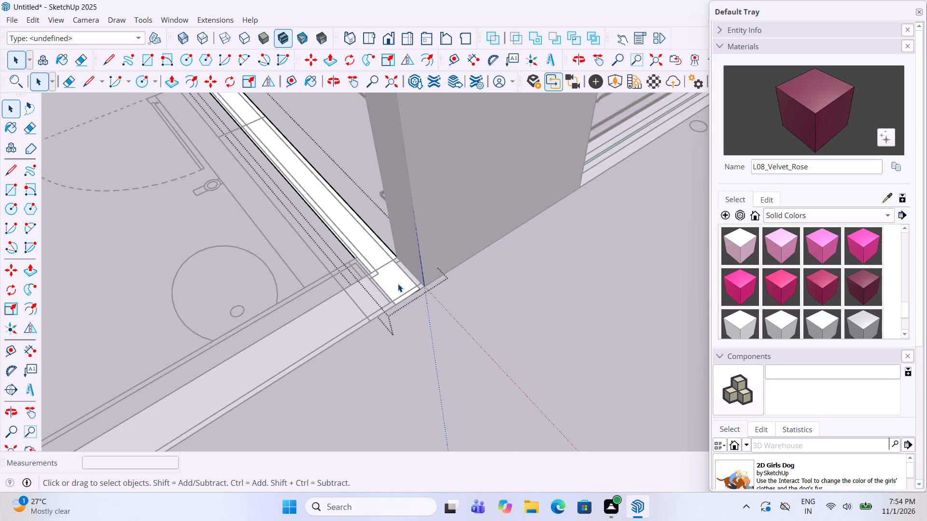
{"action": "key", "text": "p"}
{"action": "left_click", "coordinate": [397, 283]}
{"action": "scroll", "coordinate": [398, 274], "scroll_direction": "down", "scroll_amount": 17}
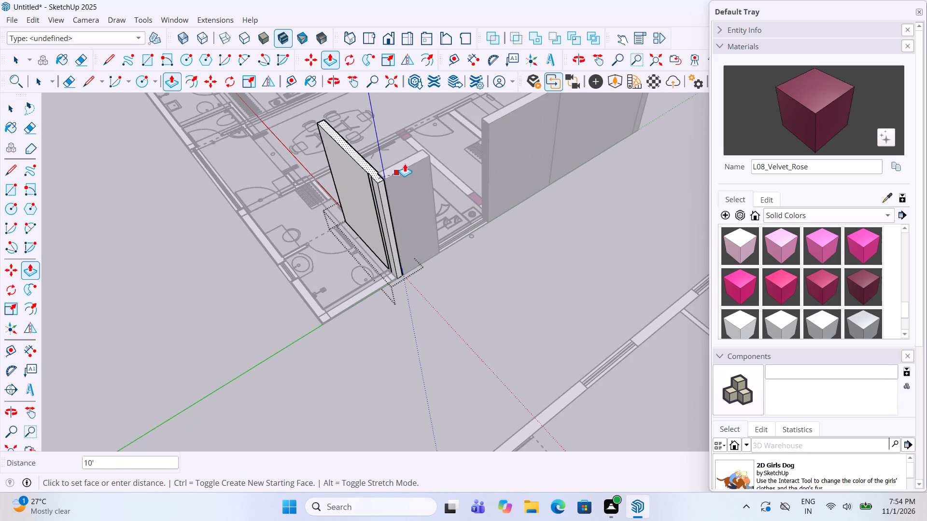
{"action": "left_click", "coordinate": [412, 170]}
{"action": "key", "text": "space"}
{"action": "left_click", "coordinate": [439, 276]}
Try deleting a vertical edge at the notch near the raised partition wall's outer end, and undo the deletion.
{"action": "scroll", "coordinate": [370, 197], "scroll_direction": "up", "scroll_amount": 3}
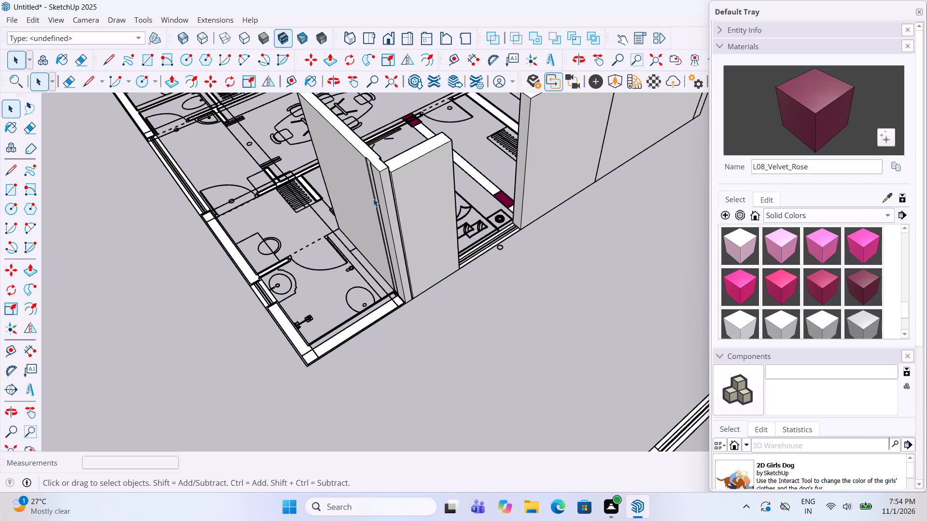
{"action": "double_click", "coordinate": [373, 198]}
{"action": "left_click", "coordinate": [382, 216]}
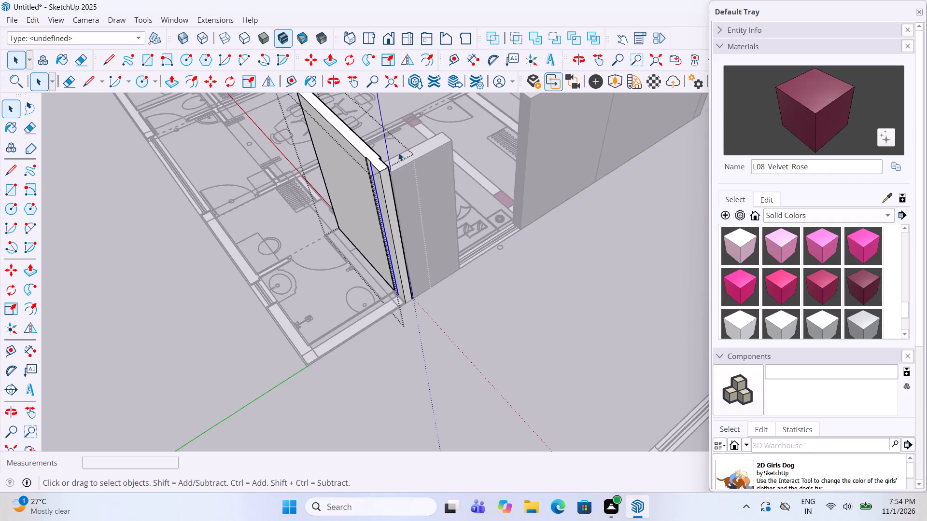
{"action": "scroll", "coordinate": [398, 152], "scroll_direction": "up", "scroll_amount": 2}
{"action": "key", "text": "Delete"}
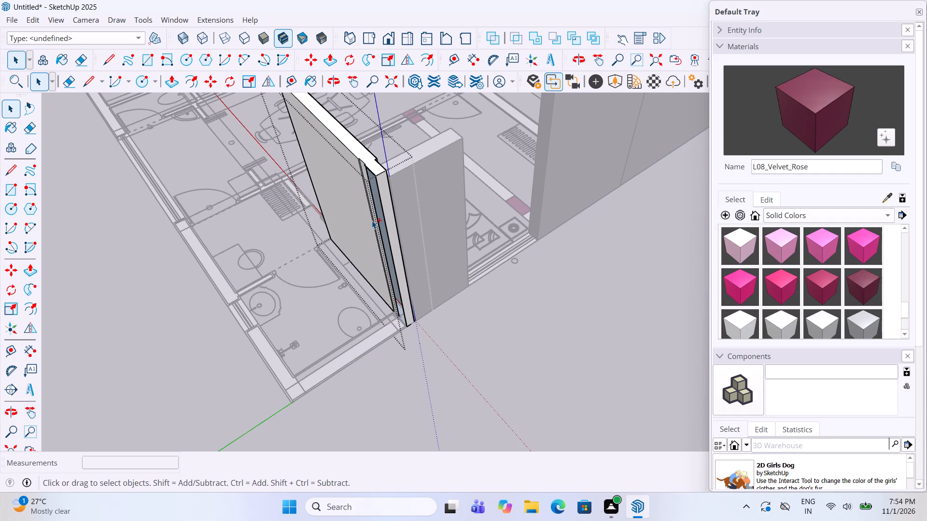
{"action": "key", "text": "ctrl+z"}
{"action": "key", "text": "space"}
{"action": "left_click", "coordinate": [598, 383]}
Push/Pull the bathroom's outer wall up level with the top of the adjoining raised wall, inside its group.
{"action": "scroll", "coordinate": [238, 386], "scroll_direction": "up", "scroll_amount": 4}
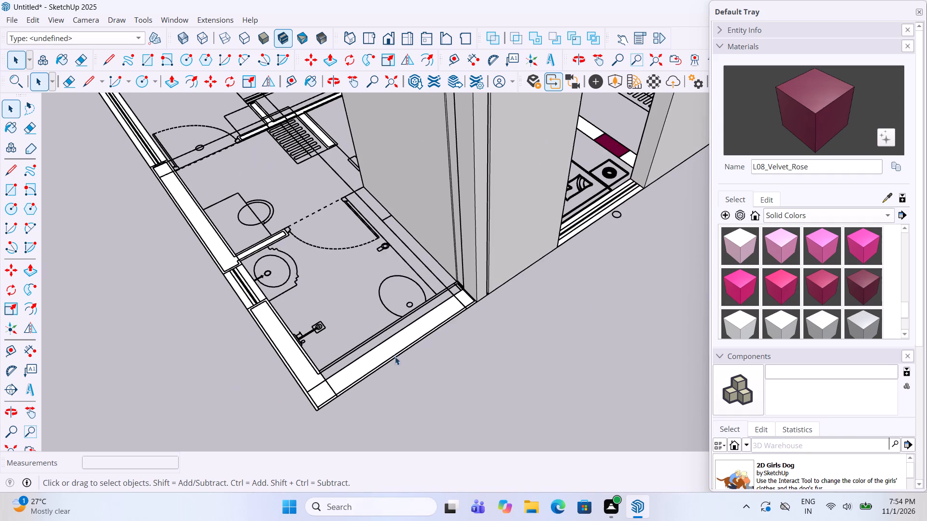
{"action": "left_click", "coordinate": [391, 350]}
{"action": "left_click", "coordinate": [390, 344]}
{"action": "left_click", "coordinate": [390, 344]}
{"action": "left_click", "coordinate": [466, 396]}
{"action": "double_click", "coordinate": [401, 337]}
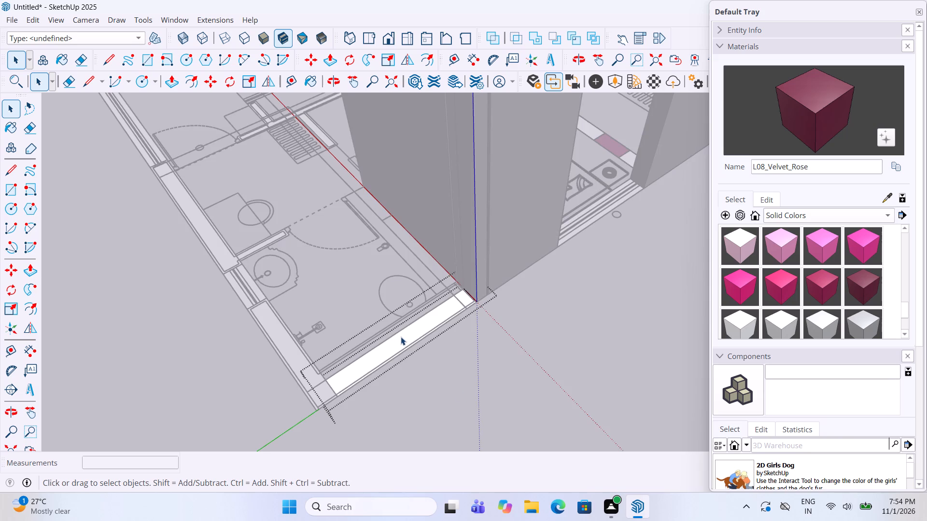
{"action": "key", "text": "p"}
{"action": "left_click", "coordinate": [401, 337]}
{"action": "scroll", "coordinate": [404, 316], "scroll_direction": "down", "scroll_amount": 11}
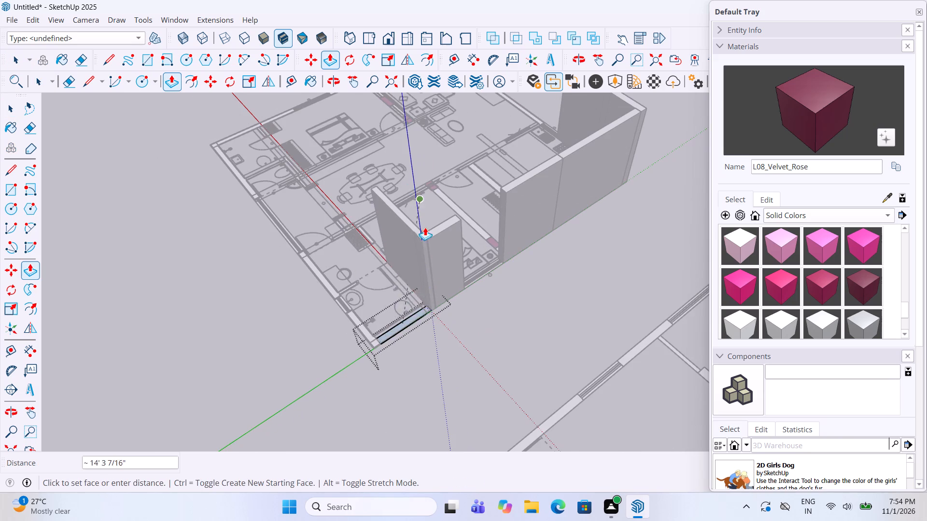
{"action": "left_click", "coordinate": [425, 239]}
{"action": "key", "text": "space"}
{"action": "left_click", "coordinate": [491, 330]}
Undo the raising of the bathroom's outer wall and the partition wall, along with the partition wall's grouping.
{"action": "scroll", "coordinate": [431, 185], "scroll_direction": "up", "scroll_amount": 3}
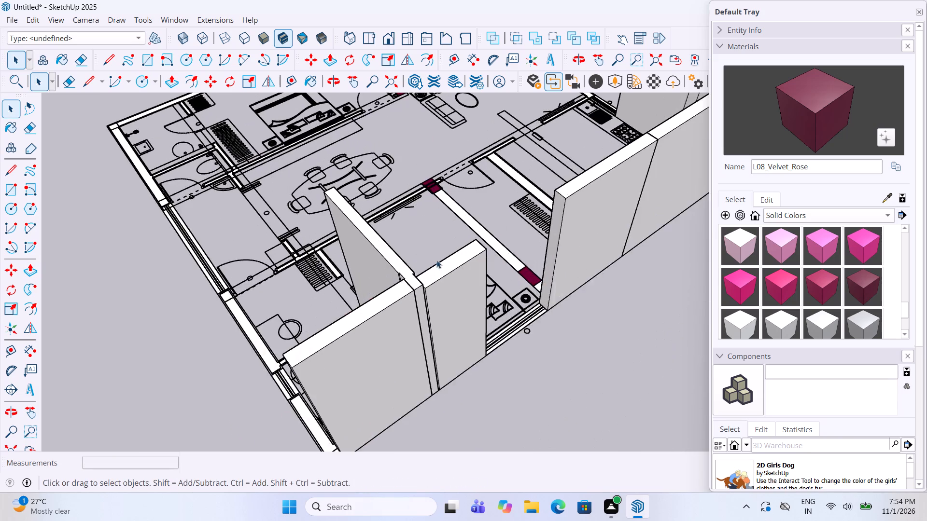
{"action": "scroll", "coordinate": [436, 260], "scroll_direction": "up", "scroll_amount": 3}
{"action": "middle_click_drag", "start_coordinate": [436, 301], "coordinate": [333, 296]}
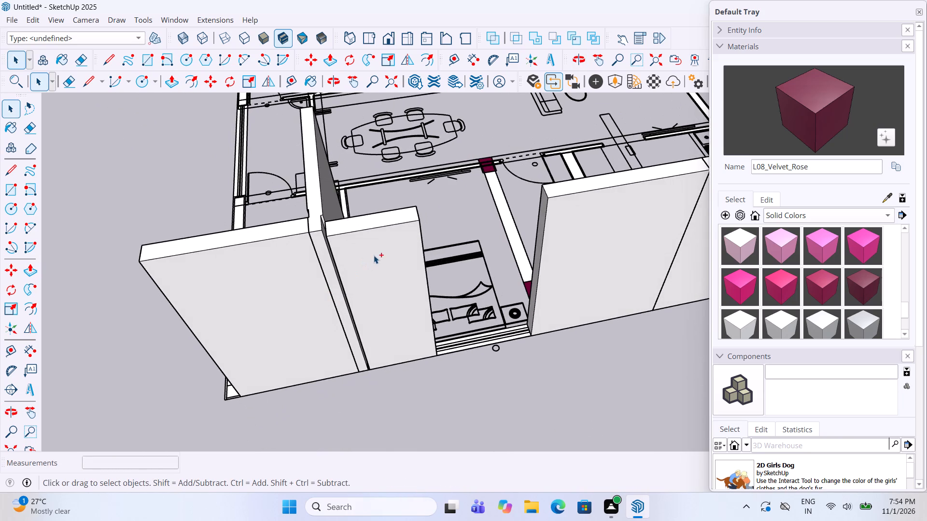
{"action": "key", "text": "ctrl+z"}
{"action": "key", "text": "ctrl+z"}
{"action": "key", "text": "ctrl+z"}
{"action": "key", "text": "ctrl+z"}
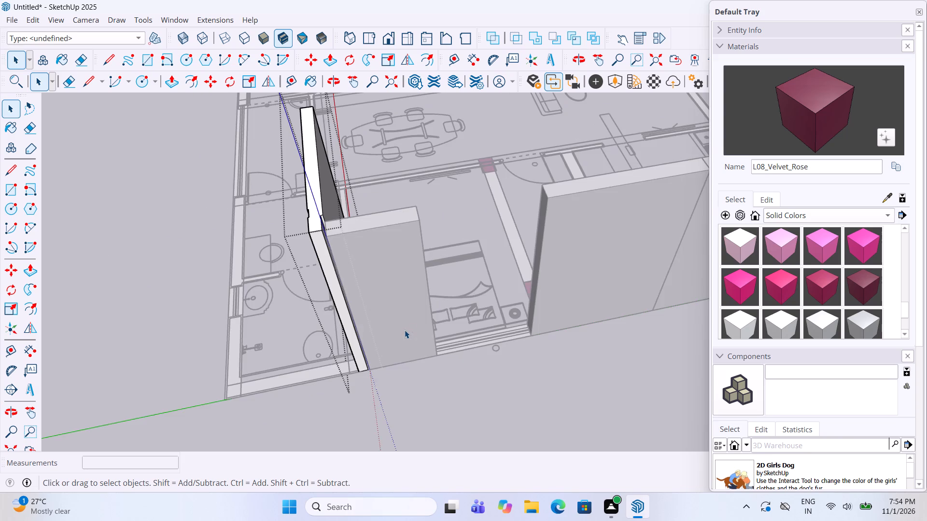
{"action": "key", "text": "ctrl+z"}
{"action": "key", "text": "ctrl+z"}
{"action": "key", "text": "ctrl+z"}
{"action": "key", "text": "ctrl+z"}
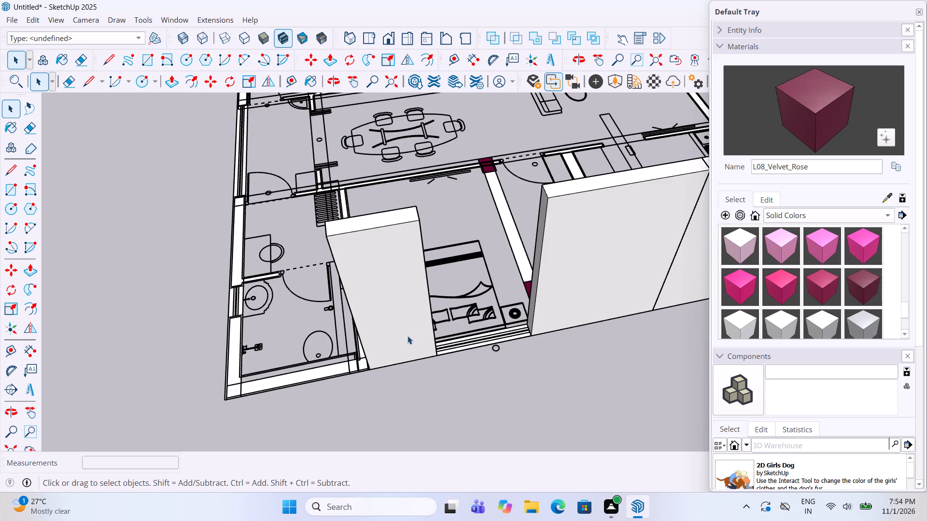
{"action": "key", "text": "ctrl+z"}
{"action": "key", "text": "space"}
Group the narrow strip face between the partition wall's outer end and the raised lower bedroom wall.
{"action": "middle_click_drag", "start_coordinate": [370, 380], "coordinate": [397, 360]}
{"action": "scroll", "coordinate": [397, 360], "scroll_direction": "up", "scroll_amount": 4}
{"action": "scroll", "coordinate": [350, 378], "scroll_direction": "up", "scroll_amount": 10}
{"action": "left_click", "coordinate": [405, 374]}
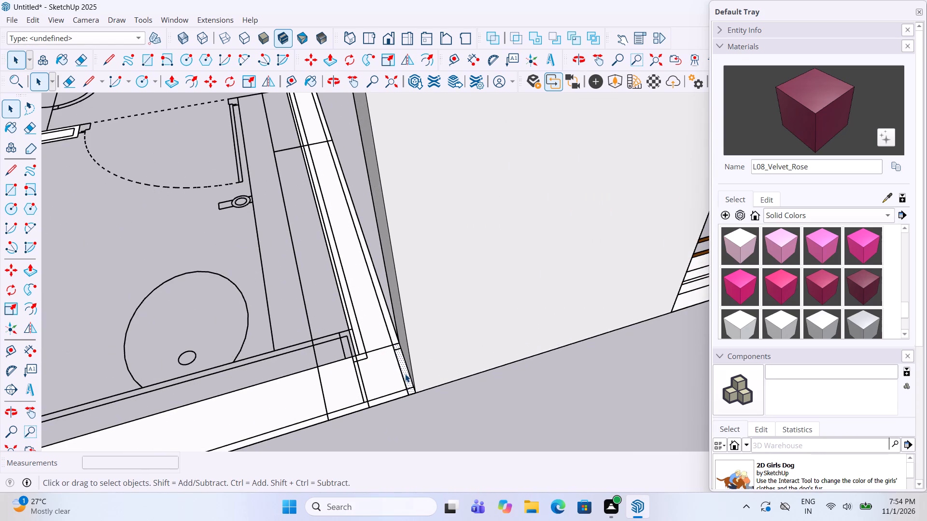
{"action": "left_click", "coordinate": [397, 348]}
{"action": "left_click", "coordinate": [397, 357]}
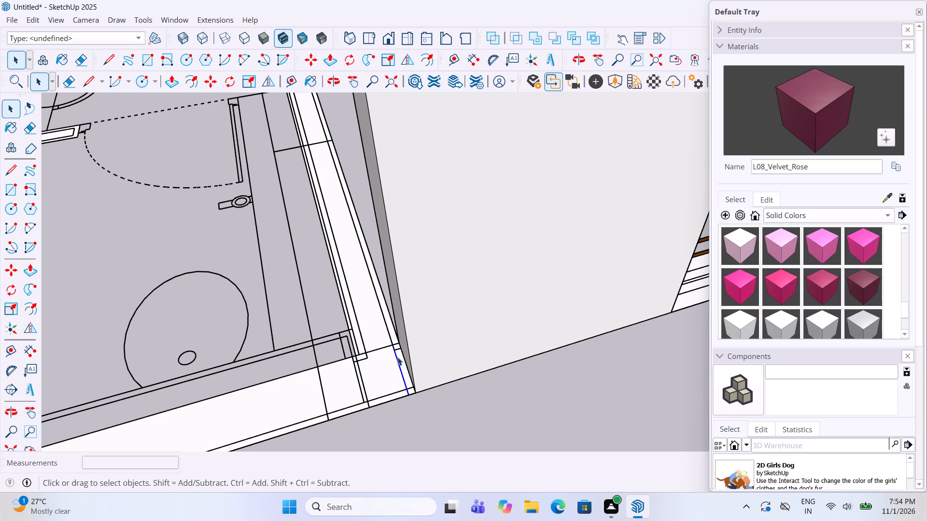
{"action": "left_click", "coordinate": [402, 361]}
{"action": "right_click", "coordinate": [402, 361]}
{"action": "left_click", "coordinate": [460, 226]}
Group the bathroom–bedroom partition wall face together with the edge it shares with the narrow strip.
{"action": "double_click", "coordinate": [403, 373]}
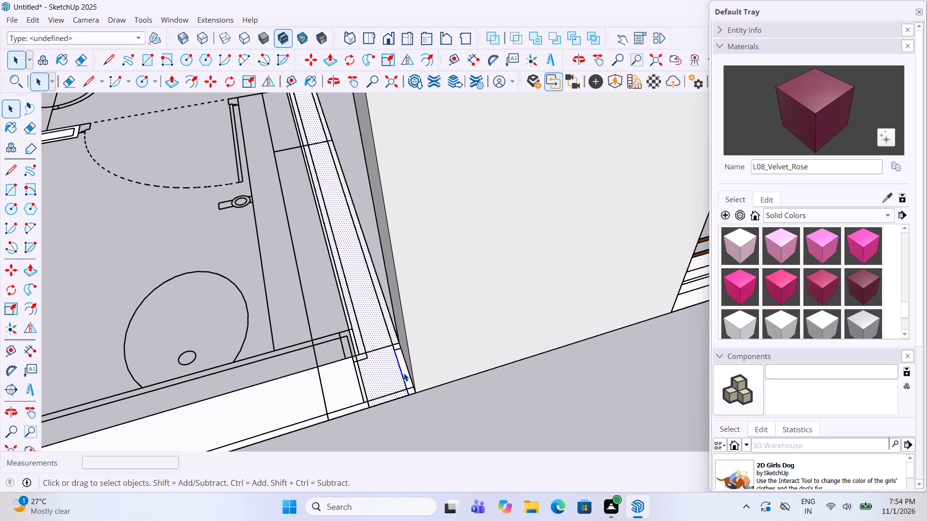
{"action": "right_click", "coordinate": [393, 365]}
{"action": "left_click", "coordinate": [443, 299]}
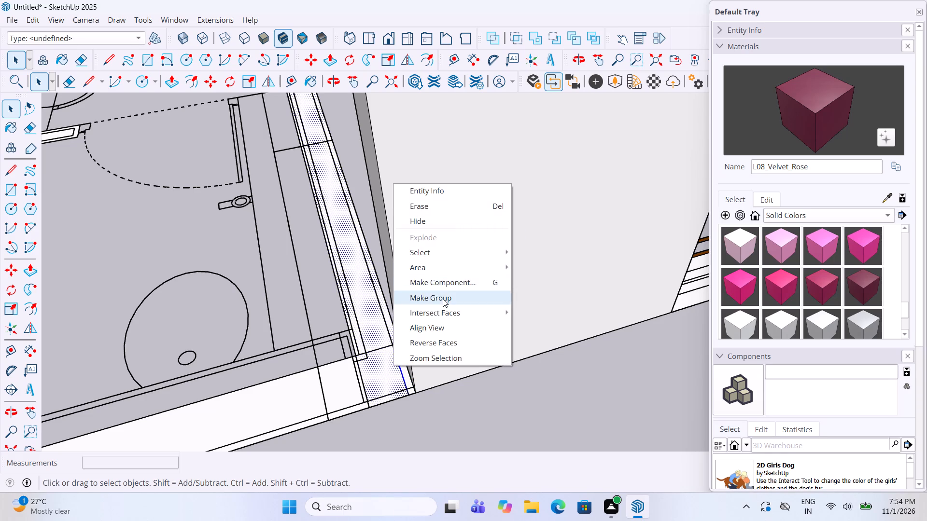
Push/Pull the narrow strip beside the raised lower bedroom wall up to 10' inside its group.
{"action": "double_click", "coordinate": [404, 373]}
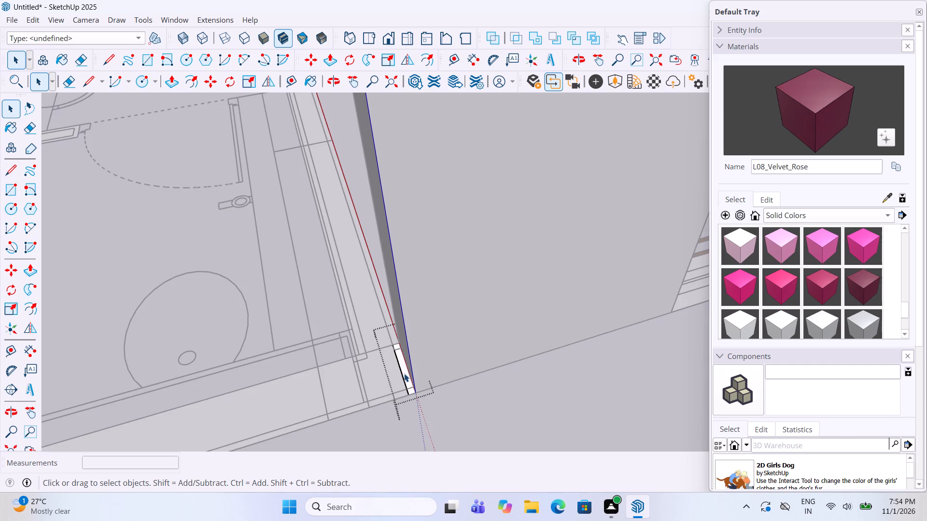
{"action": "key", "text": "p"}
{"action": "left_click", "coordinate": [404, 365]}
{"action": "scroll", "coordinate": [404, 365], "scroll_direction": "down", "scroll_amount": 13}
{"action": "left_click", "coordinate": [430, 153]}
{"action": "key", "text": "space"}
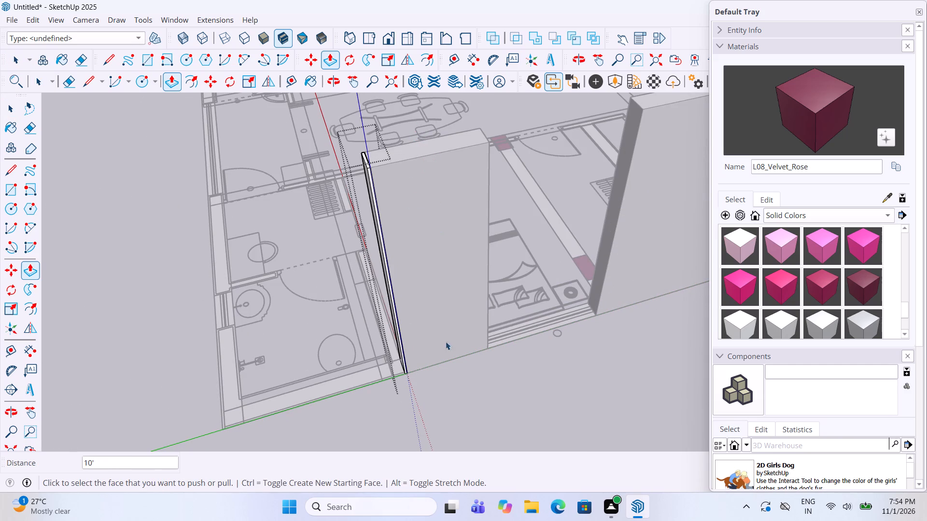
{"action": "left_click", "coordinate": [446, 457]}
{"action": "left_click", "coordinate": [411, 370]}
{"action": "scroll", "coordinate": [388, 339], "scroll_direction": "up", "scroll_amount": 5}
{"action": "left_click", "coordinate": [423, 405]}
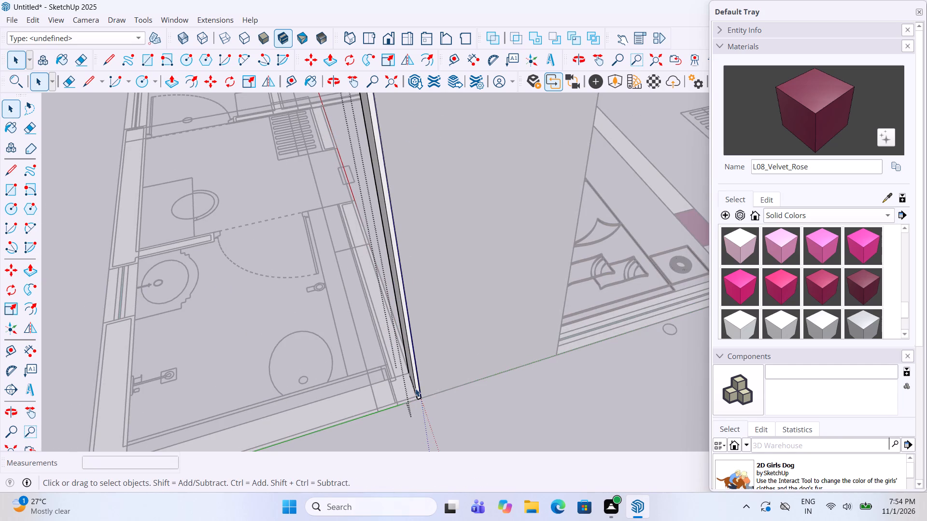
{"action": "left_click", "coordinate": [513, 414]}
Push/Pull the grouped bathroom–bedroom partition wall up to the top of the adjacent raised lower bedroom wall.
{"action": "left_click", "coordinate": [387, 322]}
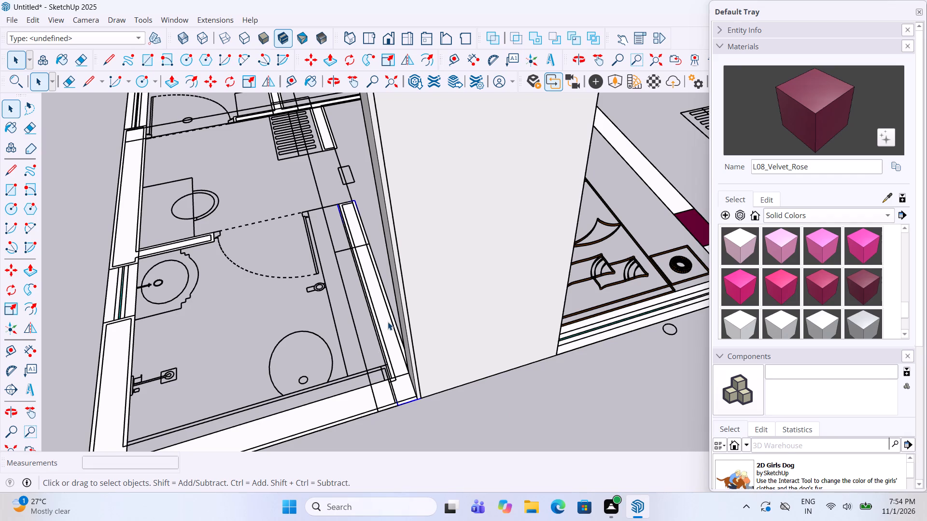
{"action": "double_click", "coordinate": [388, 333]}
{"action": "left_click", "coordinate": [388, 333]}
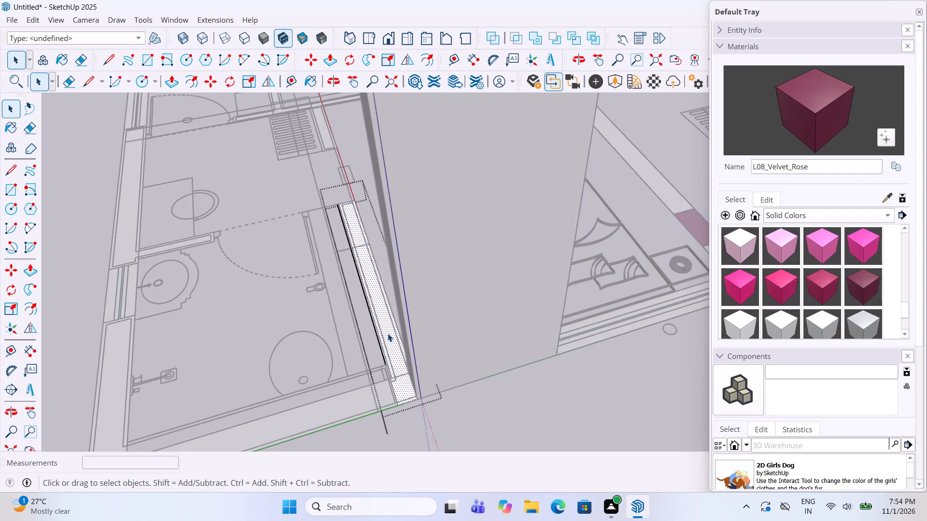
{"action": "key", "text": "p"}
{"action": "left_click", "coordinate": [388, 333]}
{"action": "scroll", "coordinate": [388, 306], "scroll_direction": "down", "scroll_amount": 8}
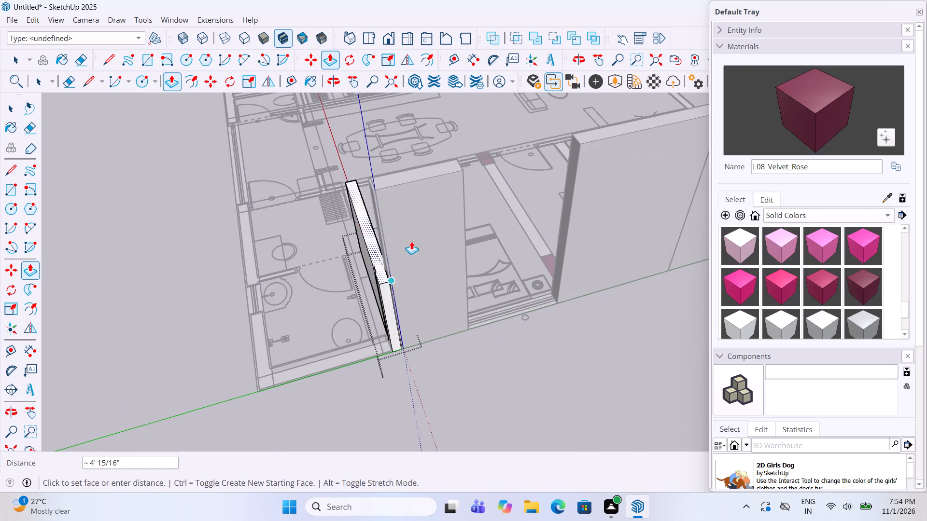
{"action": "left_click", "coordinate": [402, 183]}
{"action": "key", "text": "space"}
{"action": "left_click", "coordinate": [446, 408]}
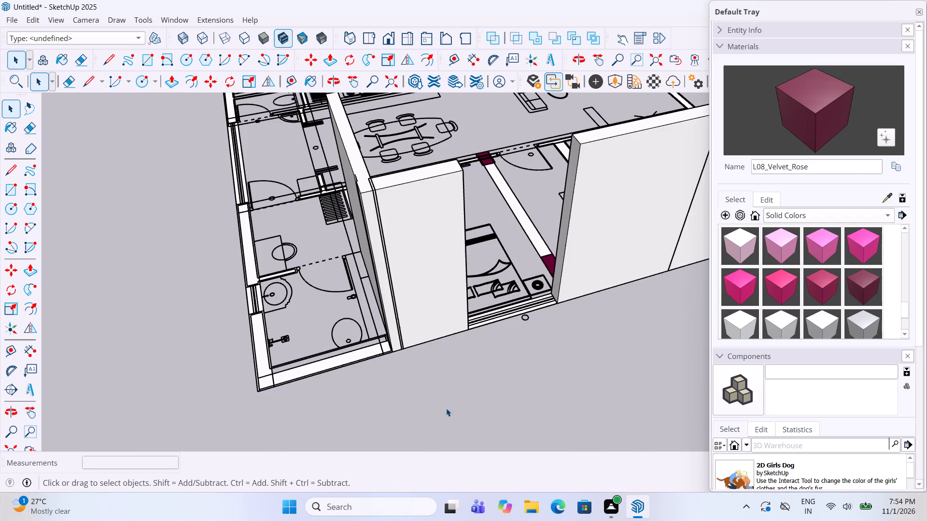
Group the remaining small strip face at the foot of the partition wall's outer end together with its edges.
{"action": "scroll", "coordinate": [379, 192], "scroll_direction": "up", "scroll_amount": 7}
{"action": "middle_click_drag", "start_coordinate": [324, 187], "coordinate": [408, 183]}
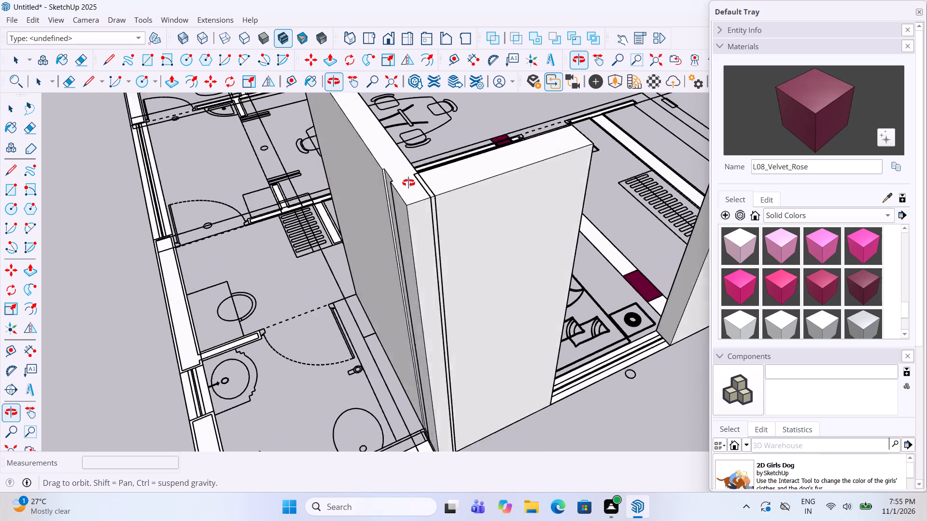
{"action": "middle_click_drag", "start_coordinate": [408, 183], "coordinate": [445, 179]}
{"action": "scroll", "coordinate": [494, 336], "scroll_direction": "down", "scroll_amount": 1}
{"action": "scroll", "coordinate": [535, 454], "scroll_direction": "up", "scroll_amount": 10}
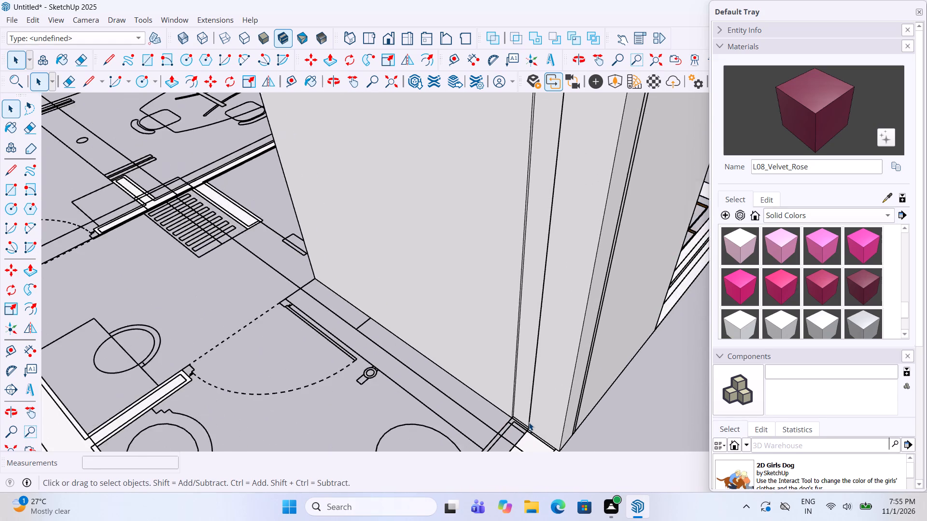
{"action": "scroll", "coordinate": [529, 422], "scroll_direction": "up", "scroll_amount": 13}
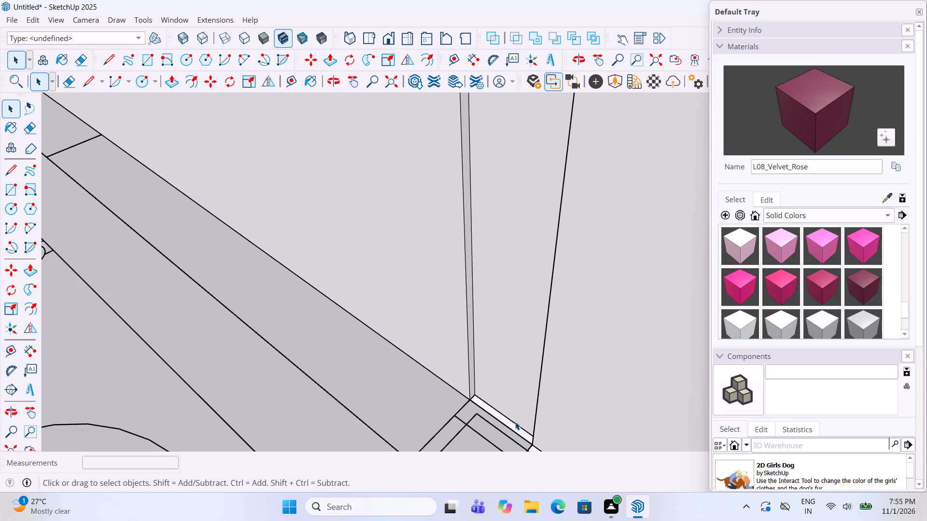
{"action": "left_click", "coordinate": [521, 429]}
{"action": "left_click", "coordinate": [523, 432]}
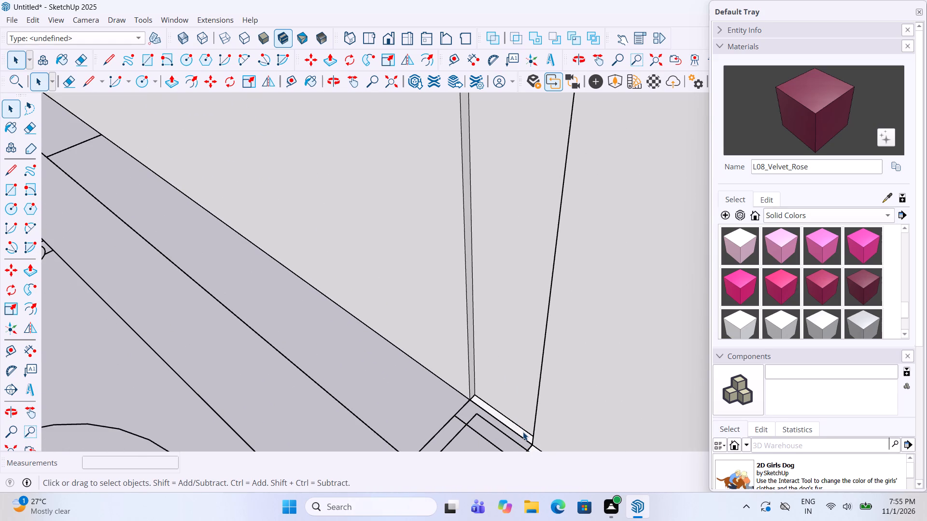
{"action": "left_click", "coordinate": [524, 435]}
{"action": "left_click", "coordinate": [525, 435]}
{"action": "right_click", "coordinate": [525, 435]}
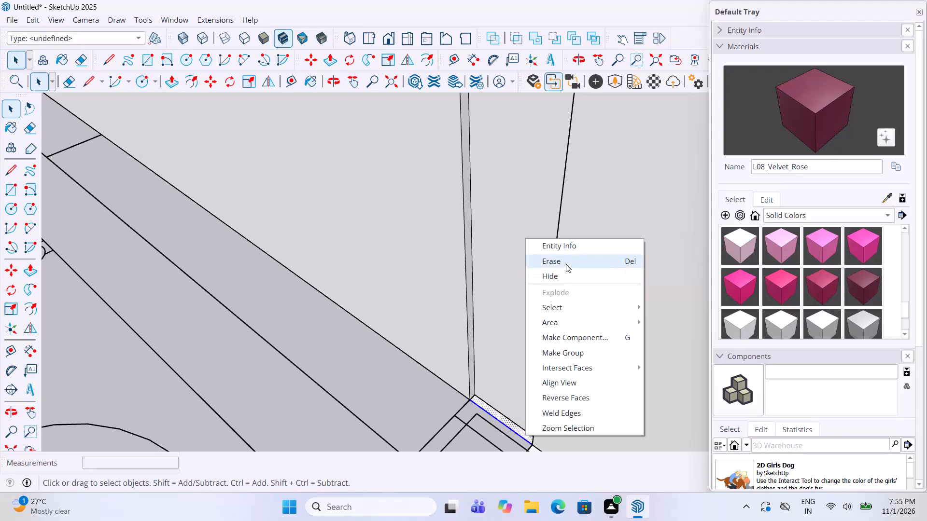
{"action": "left_click", "coordinate": [567, 350]}
Push/Pull the small strip at the partition wall's outer end up to the top of the adjoining raised walls.
{"action": "scroll", "coordinate": [499, 404], "scroll_direction": "up", "scroll_amount": 5}
{"action": "double_click", "coordinate": [495, 423]}
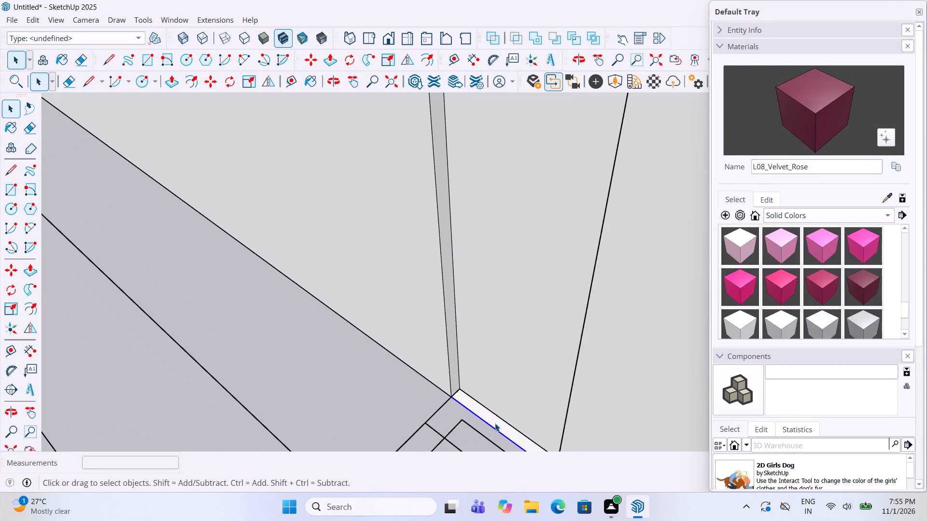
{"action": "key", "text": "p"}
{"action": "left_click", "coordinate": [495, 423]}
{"action": "scroll", "coordinate": [501, 348], "scroll_direction": "down", "scroll_amount": 5}
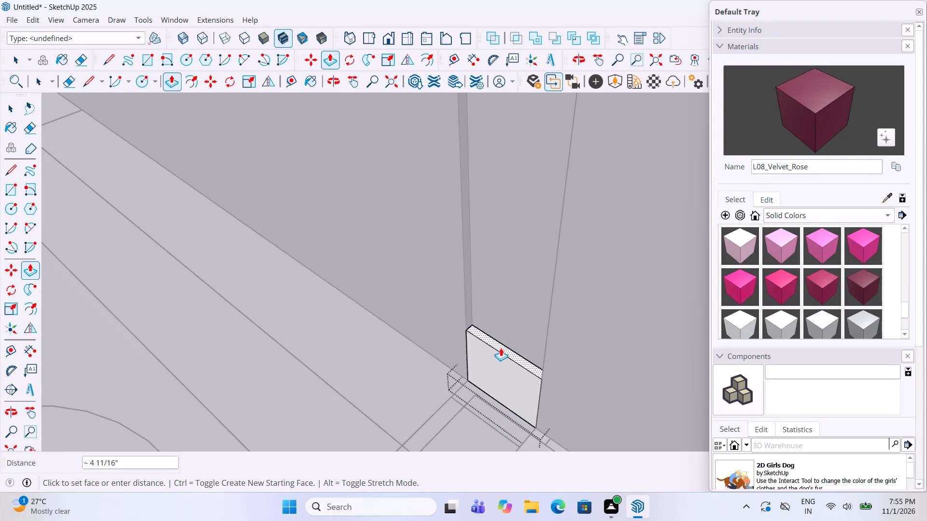
{"action": "scroll", "coordinate": [501, 348], "scroll_direction": "down", "scroll_amount": 20}
{"action": "scroll", "coordinate": [521, 262], "scroll_direction": "down", "scroll_amount": 5}
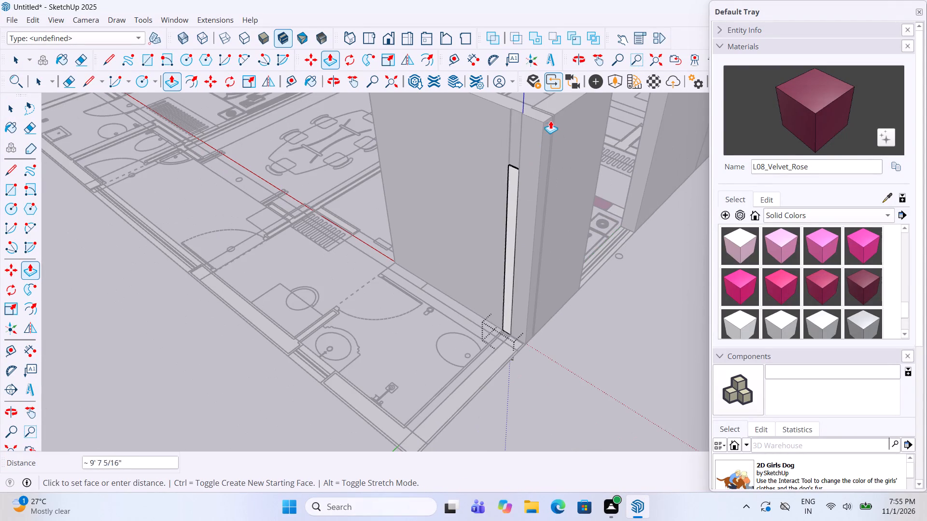
{"action": "left_click", "coordinate": [553, 112]}
{"action": "key", "text": "space"}
{"action": "left_click", "coordinate": [564, 384]}
Push/Pull the bathroom's grouped outer wall, running from the partition to the house corner, up to the top of the raised walls.
{"action": "middle_click_drag", "start_coordinate": [506, 343], "coordinate": [421, 340]}
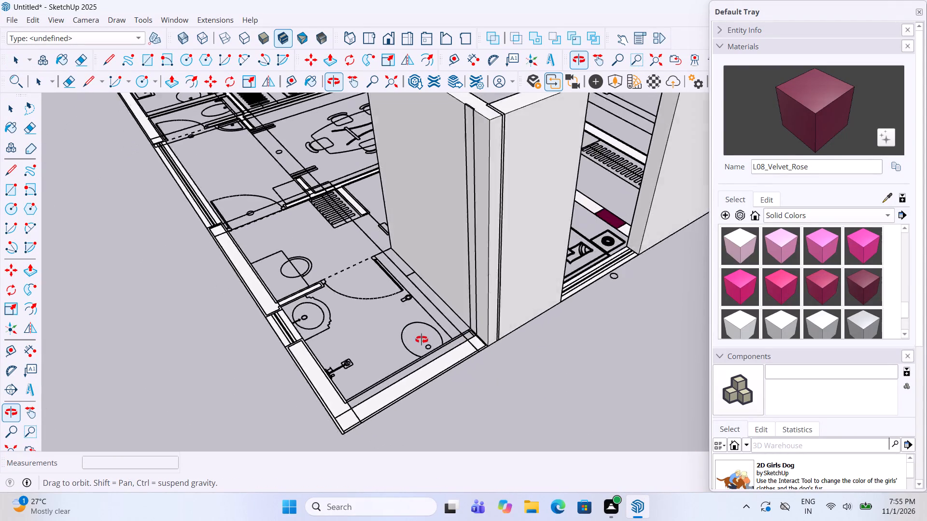
{"action": "middle_click_drag", "start_coordinate": [421, 340], "coordinate": [381, 354]}
{"action": "scroll", "coordinate": [441, 342], "scroll_direction": "up", "scroll_amount": 9}
{"action": "left_click", "coordinate": [423, 341]}
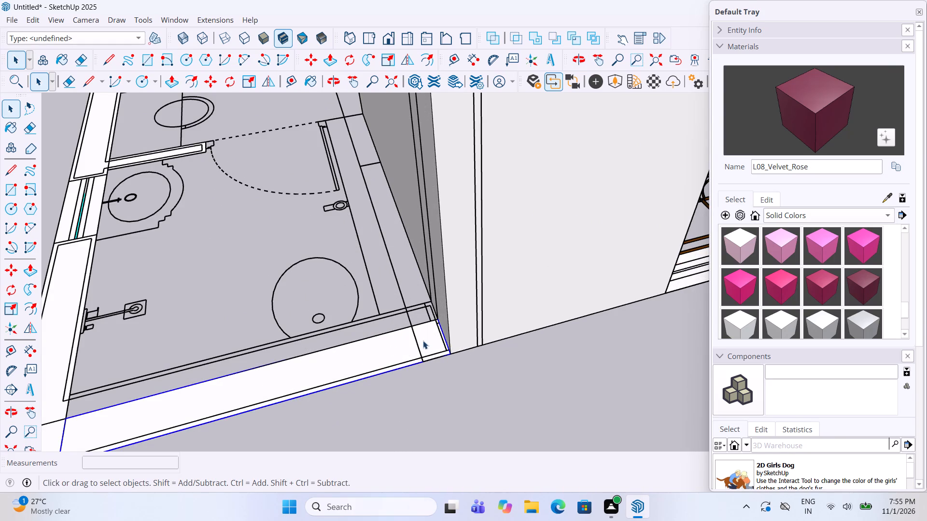
{"action": "double_click", "coordinate": [423, 341]}
{"action": "key", "text": "p"}
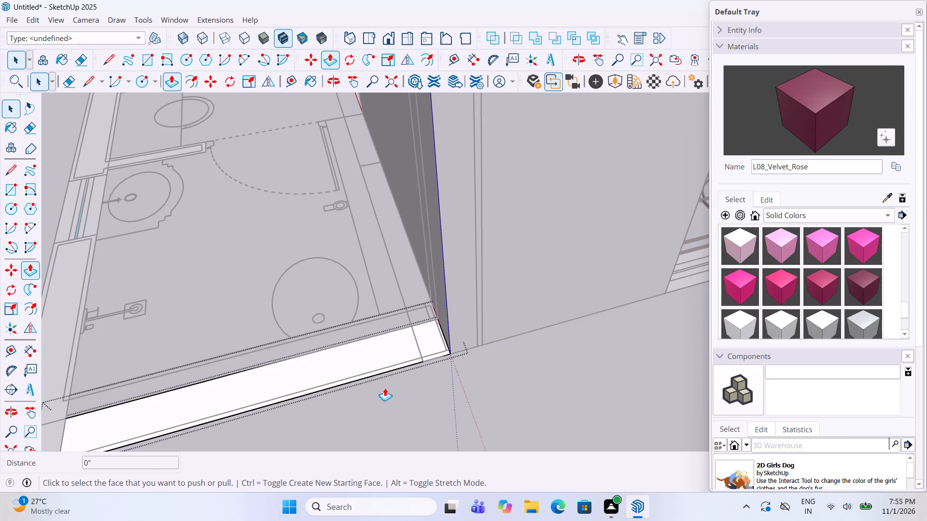
{"action": "left_click", "coordinate": [373, 348]}
{"action": "scroll", "coordinate": [370, 290], "scroll_direction": "down", "scroll_amount": 17}
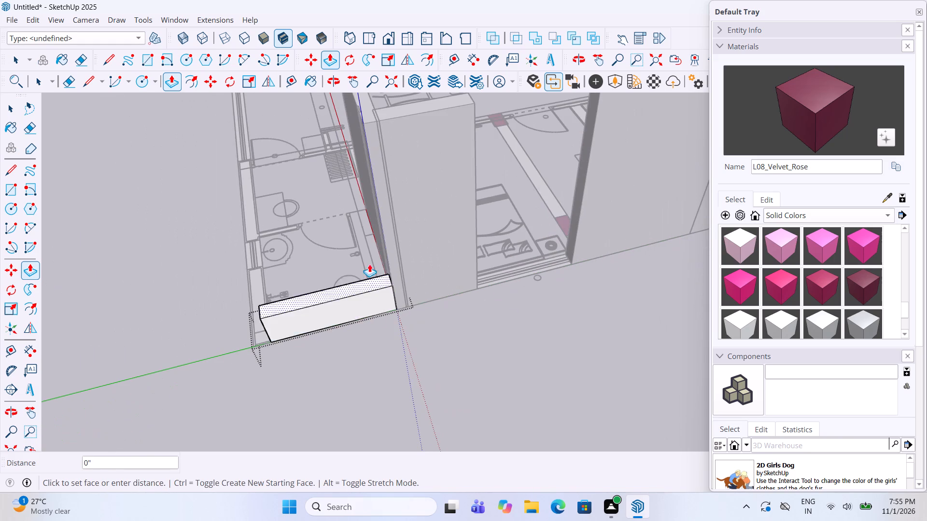
{"action": "left_click", "coordinate": [393, 108]}
{"action": "key", "text": "space"}
{"action": "left_click", "coordinate": [444, 452]}
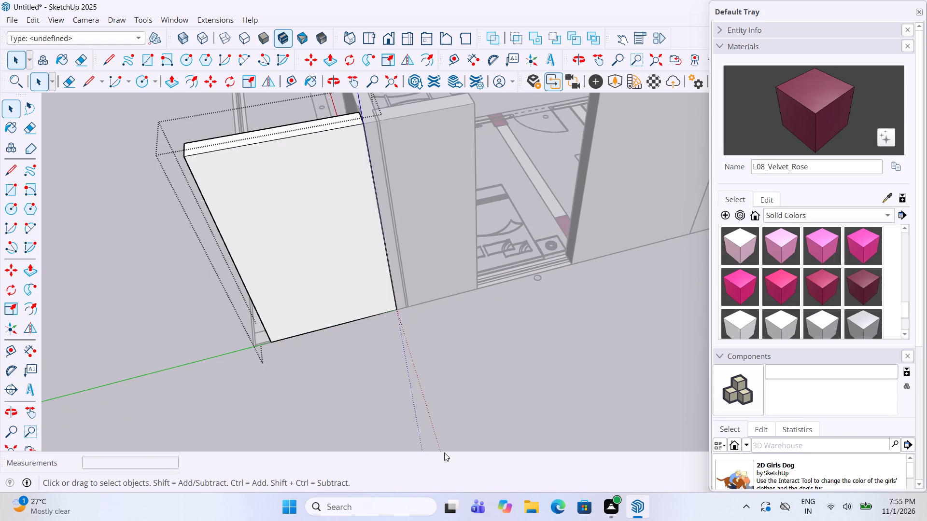
{"action": "left_click", "coordinate": [481, 332]}
Group the bathroom side wall face between the house corner and the window beside the washbasin.
{"action": "scroll", "coordinate": [494, 315], "scroll_direction": "down", "scroll_amount": 5}
{"action": "middle_click_drag", "start_coordinate": [272, 241], "coordinate": [707, 223]}
{"action": "scroll", "coordinate": [764, 293], "scroll_direction": "up", "scroll_amount": 3}
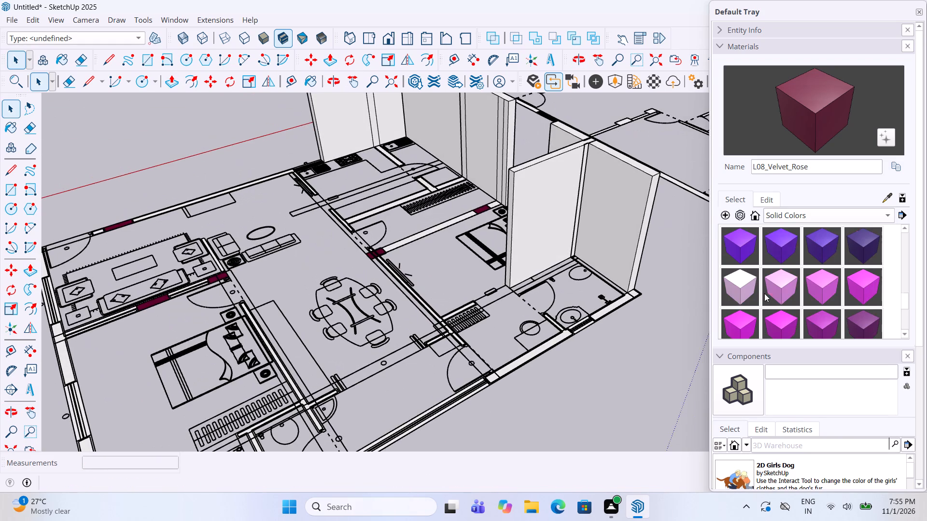
{"action": "scroll", "coordinate": [638, 291], "scroll_direction": "up", "scroll_amount": 8}
{"action": "middle_click_drag", "start_coordinate": [635, 288], "coordinate": [565, 329]}
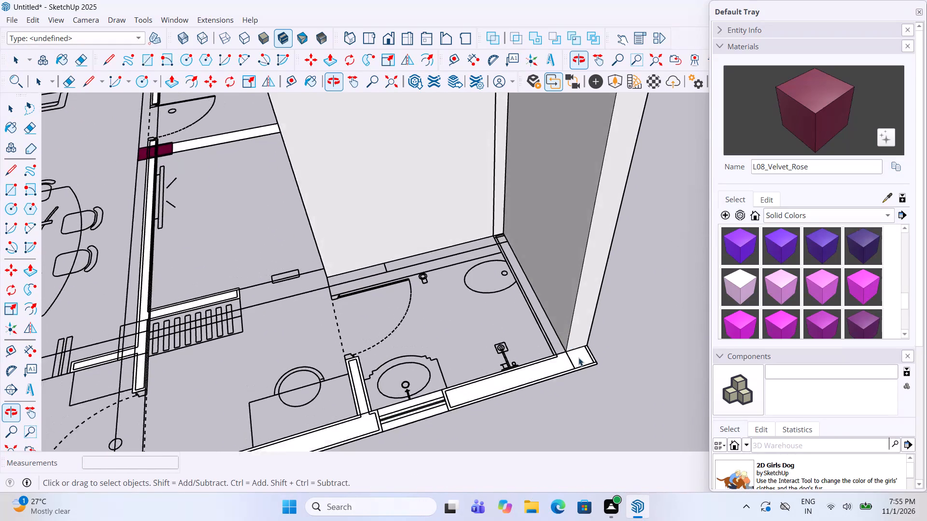
{"action": "scroll", "coordinate": [586, 381], "scroll_direction": "up", "scroll_amount": 2}
{"action": "double_click", "coordinate": [546, 370]}
{"action": "right_click", "coordinate": [546, 370]}
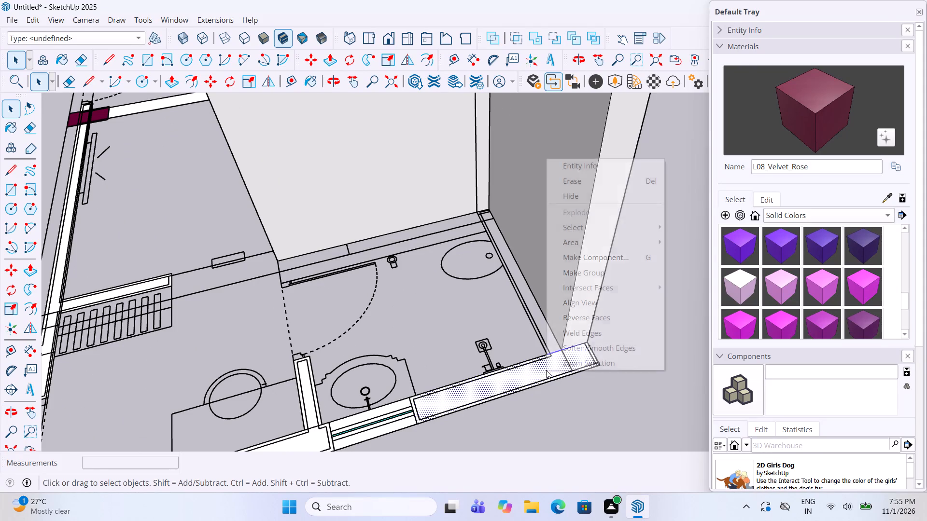
{"action": "left_click", "coordinate": [604, 272]}
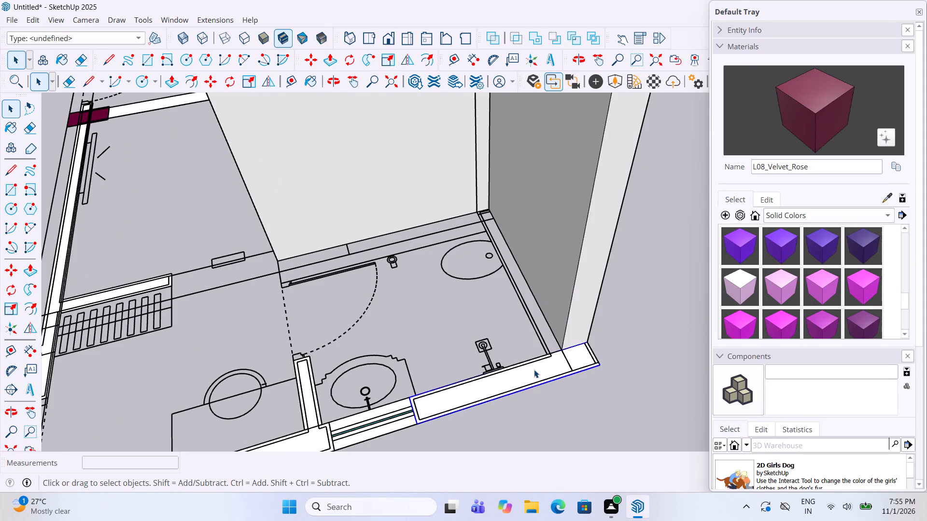
Push/Pull the grouped bathroom side wall up to the top of the adjoining raised outer wall.
{"action": "double_click", "coordinate": [534, 370]}
{"action": "key", "text": "p"}
{"action": "left_click", "coordinate": [538, 367]}
{"action": "scroll", "coordinate": [539, 337], "scroll_direction": "down", "scroll_amount": 9}
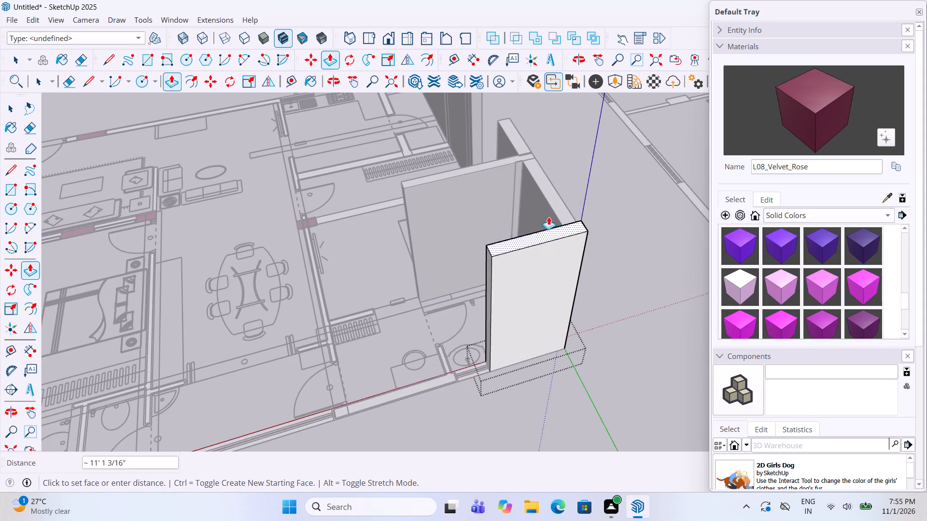
{"action": "left_click", "coordinate": [552, 205]}
{"action": "key", "text": "space"}
{"action": "left_click", "coordinate": [637, 245]}
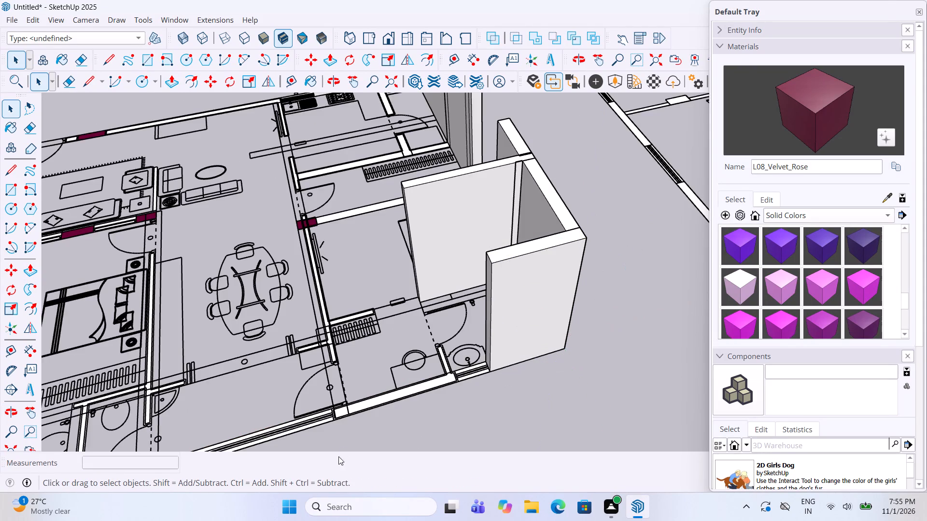
Group the short partition wall face between the bathroom door swing and the outer wall, beside the washbasin.
{"action": "scroll", "coordinate": [332, 437], "scroll_direction": "up", "scroll_amount": 1}
{"action": "scroll", "coordinate": [490, 351], "scroll_direction": "up", "scroll_amount": 4}
{"action": "scroll", "coordinate": [414, 394], "scroll_direction": "up", "scroll_amount": 3}
{"action": "double_click", "coordinate": [440, 335]}
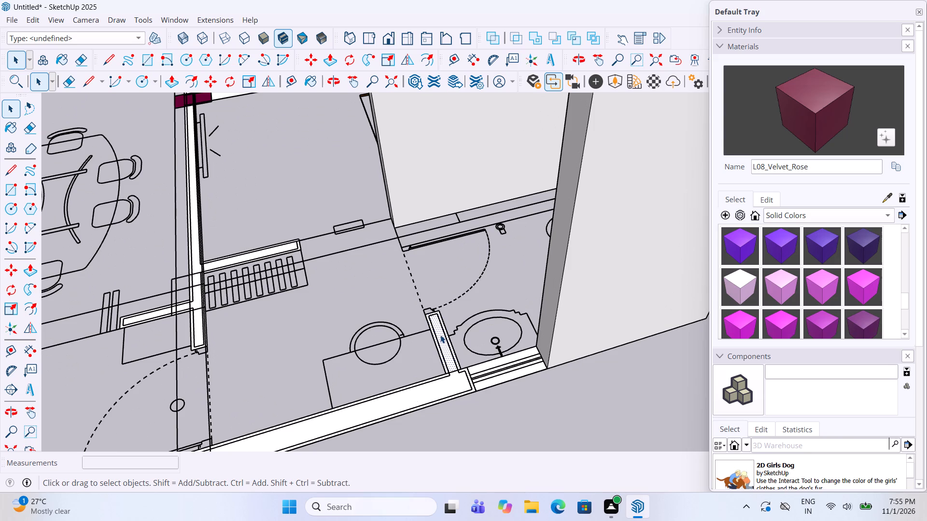
{"action": "right_click", "coordinate": [440, 335]}
{"action": "left_click", "coordinate": [489, 233]}
Push/Pull the short partition wall beside the washbasin up to 10' inside its group.
{"action": "double_click", "coordinate": [443, 349]}
{"action": "key", "text": "p"}
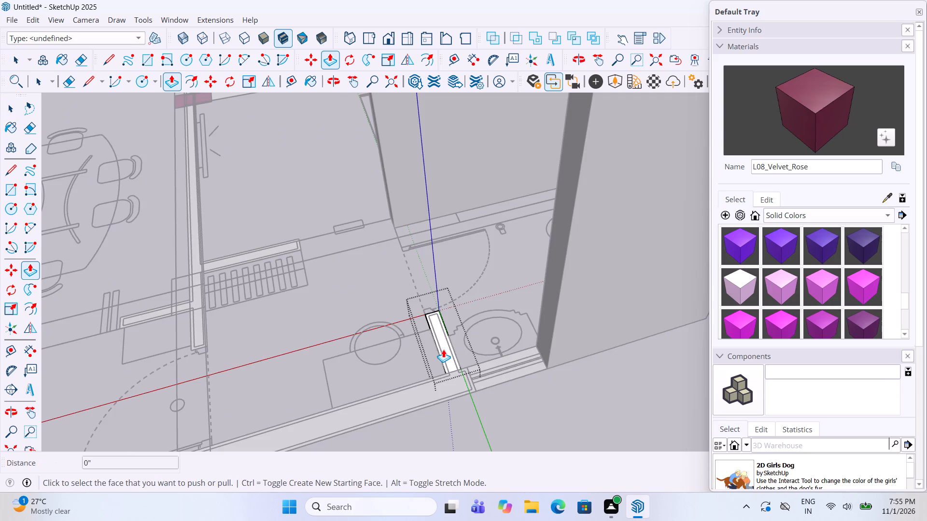
{"action": "left_click", "coordinate": [447, 344]}
{"action": "scroll", "coordinate": [445, 325], "scroll_direction": "down", "scroll_amount": 10}
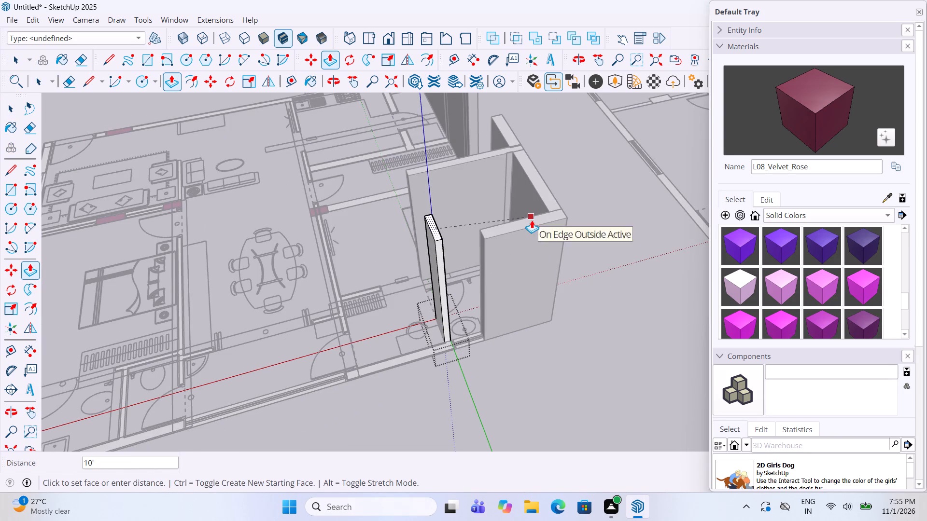
{"action": "left_click", "coordinate": [532, 220]}
{"action": "key", "text": "space"}
{"action": "left_click", "coordinate": [510, 377]}
Group the outer wall face between the bathroom window and the long window next to the door swing.
{"action": "scroll", "coordinate": [424, 347], "scroll_direction": "up", "scroll_amount": 5}
{"action": "left_click", "coordinate": [428, 356]}
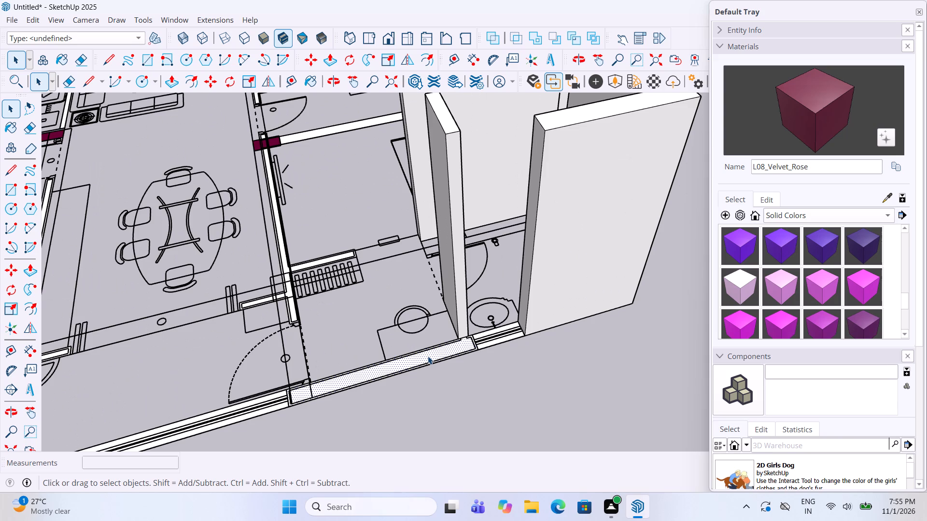
{"action": "right_click", "coordinate": [428, 356]}
{"action": "left_click", "coordinate": [487, 233]}
Push/Pull the grouped outer wall between the bathroom window and the long window up to the top of the raised bathroom wall.
{"action": "left_click", "coordinate": [392, 367]}
{"action": "key", "text": "p"}
{"action": "left_click", "coordinate": [386, 365]}
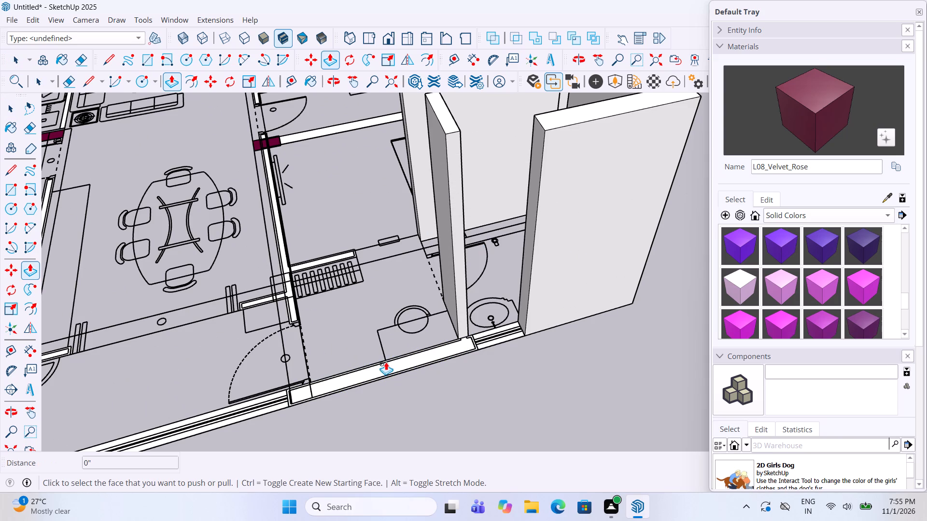
{"action": "key", "text": "space"}
{"action": "double_click", "coordinate": [390, 364]}
{"action": "key", "text": "p"}
{"action": "left_click", "coordinate": [396, 367]}
{"action": "scroll", "coordinate": [393, 337], "scroll_direction": "down", "scroll_amount": 2}
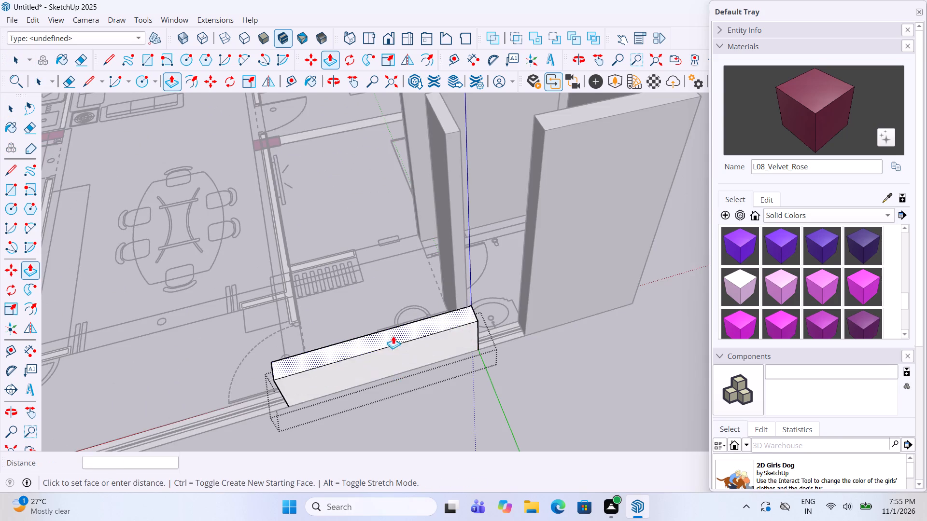
{"action": "scroll", "coordinate": [393, 336], "scroll_direction": "down", "scroll_amount": 3}
{"action": "left_click", "coordinate": [534, 202]}
{"action": "key", "text": "space"}
{"action": "left_click", "coordinate": [642, 214]}
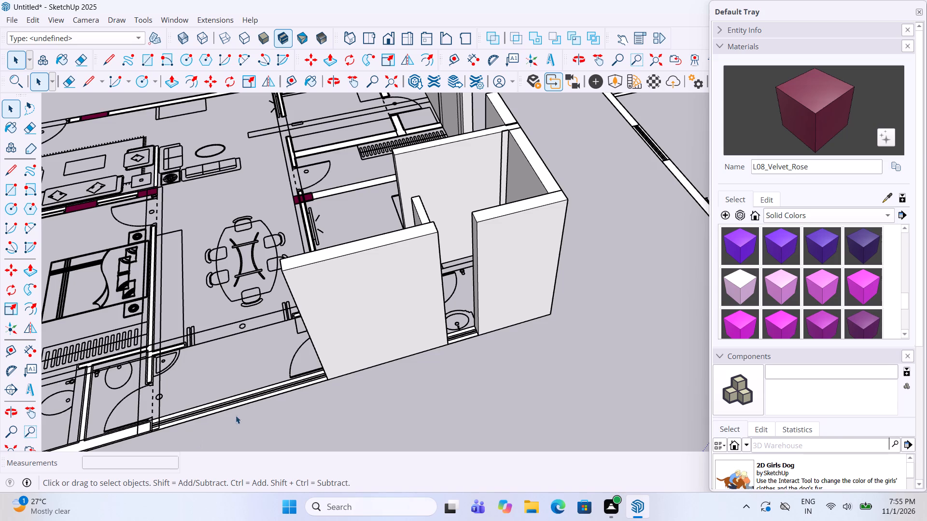
Push/Pull the long outer wall beside the two adjoining bathrooms up to the top of the raised outer wall.
{"action": "scroll", "coordinate": [637, 209], "scroll_direction": "down", "scroll_amount": 9}
{"action": "scroll", "coordinate": [435, 298], "scroll_direction": "up", "scroll_amount": 11}
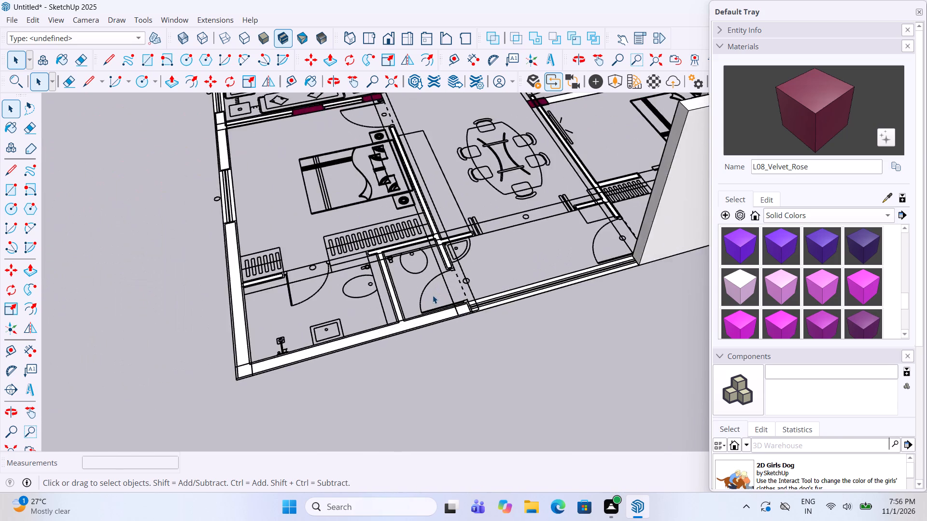
{"action": "scroll", "coordinate": [433, 306], "scroll_direction": "up", "scroll_amount": 5}
{"action": "left_click", "coordinate": [427, 335]}
{"action": "double_click", "coordinate": [427, 332]}
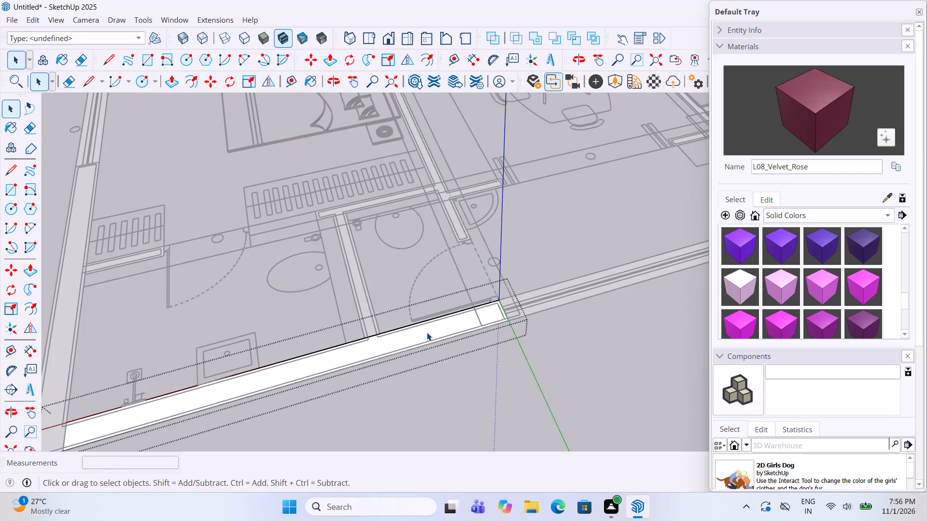
{"action": "key", "text": "p"}
{"action": "left_click", "coordinate": [423, 326]}
{"action": "scroll", "coordinate": [425, 311], "scroll_direction": "down", "scroll_amount": 11}
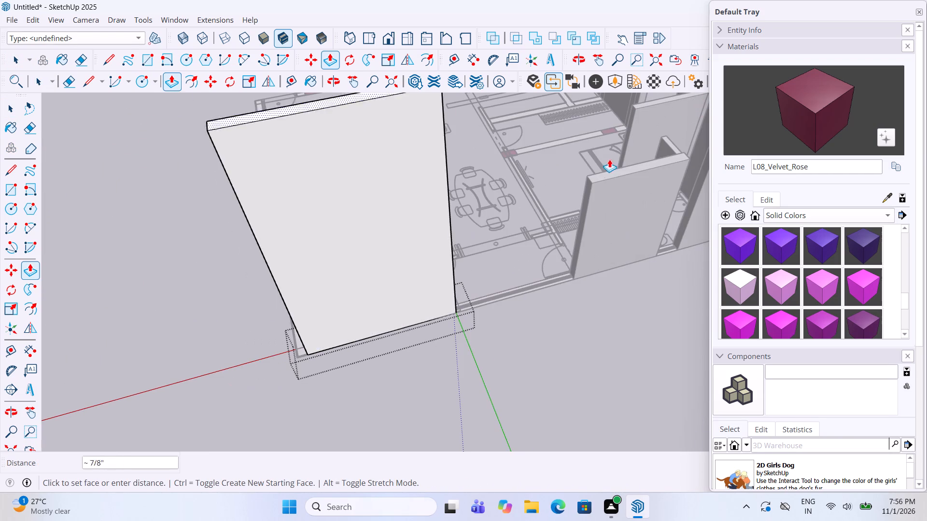
{"action": "left_click", "coordinate": [604, 173]}
{"action": "key", "text": "space"}
{"action": "left_click", "coordinate": [561, 317]}
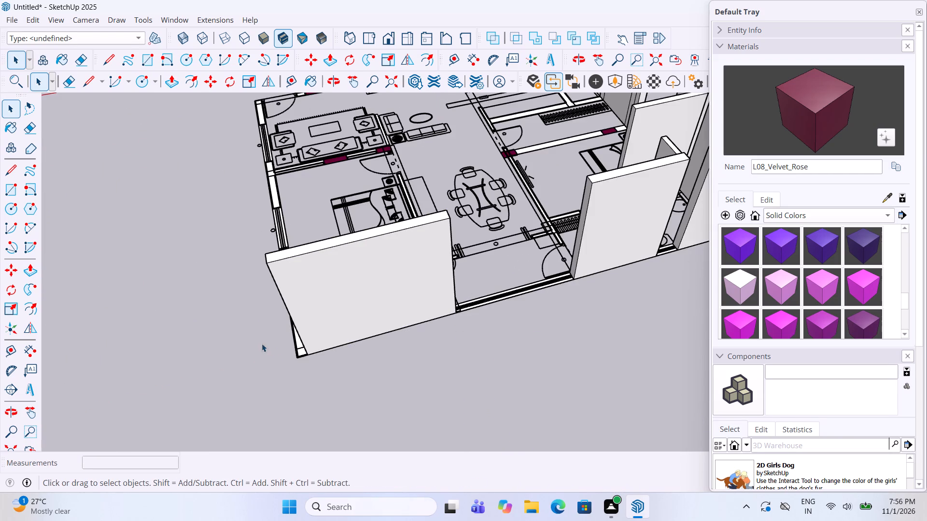
Push/Pull the small corner wall piece beside the bathroom shower up to the top of the adjoining raised wall.
{"action": "middle_click_drag", "start_coordinate": [262, 343], "coordinate": [278, 336]}
{"action": "scroll", "coordinate": [482, 294], "scroll_direction": "up", "scroll_amount": 6}
{"action": "middle_click_drag", "start_coordinate": [481, 292], "coordinate": [404, 353]}
{"action": "scroll", "coordinate": [405, 351], "scroll_direction": "down", "scroll_amount": 10}
{"action": "middle_click_drag", "start_coordinate": [211, 393], "coordinate": [511, 316]}
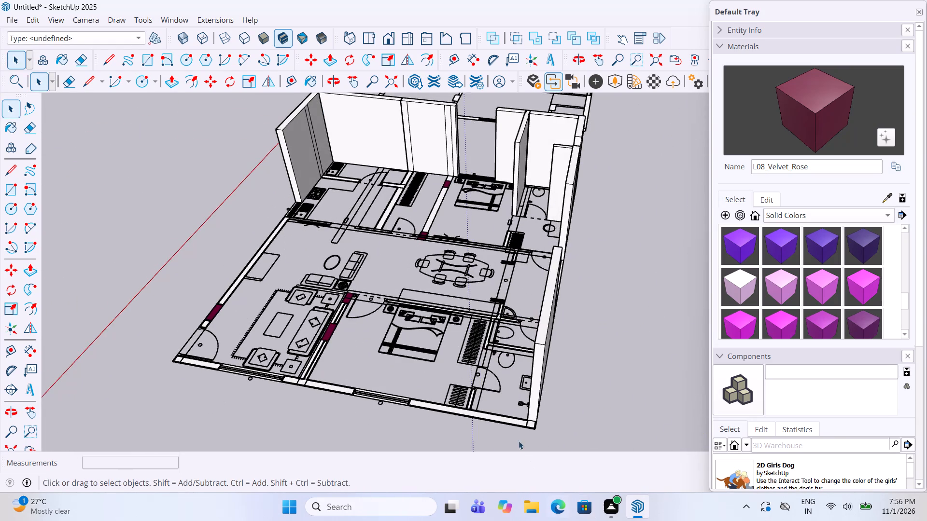
{"action": "scroll", "coordinate": [514, 429], "scroll_direction": "up", "scroll_amount": 14}
{"action": "left_click", "coordinate": [576, 407]}
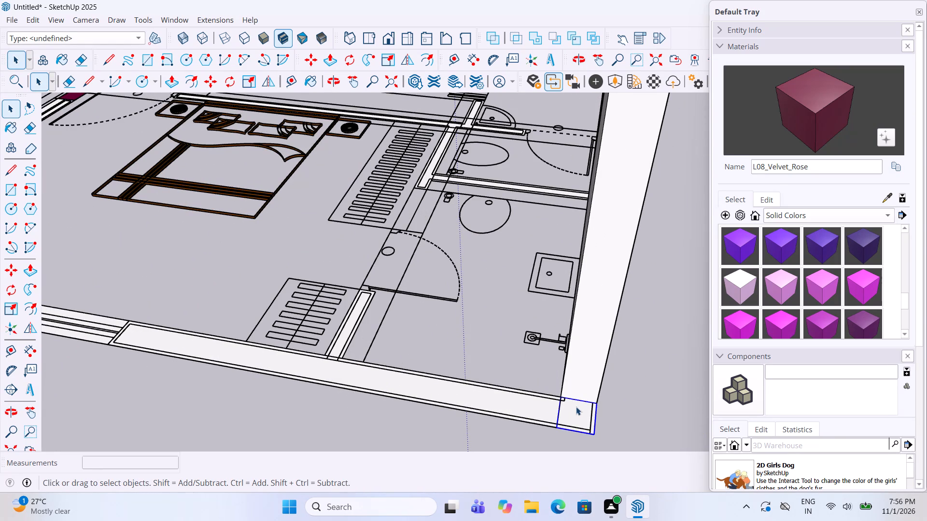
{"action": "double_click", "coordinate": [576, 407]}
{"action": "key", "text": "p"}
{"action": "left_click", "coordinate": [578, 417]}
{"action": "scroll", "coordinate": [581, 402], "scroll_direction": "down", "scroll_amount": 8}
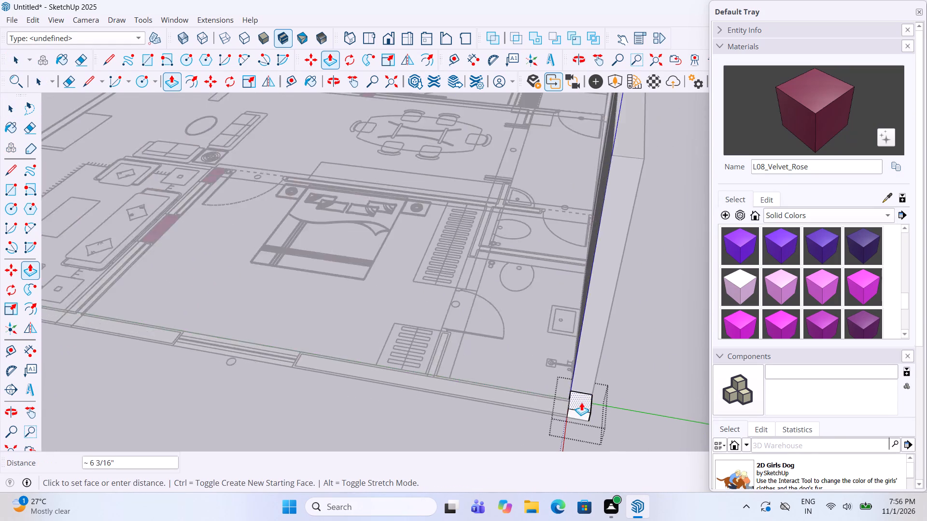
{"action": "scroll", "coordinate": [581, 402], "scroll_direction": "down", "scroll_amount": 3}
{"action": "left_click", "coordinate": [605, 256]}
{"action": "key", "text": "space"}
{"action": "left_click", "coordinate": [403, 437]}
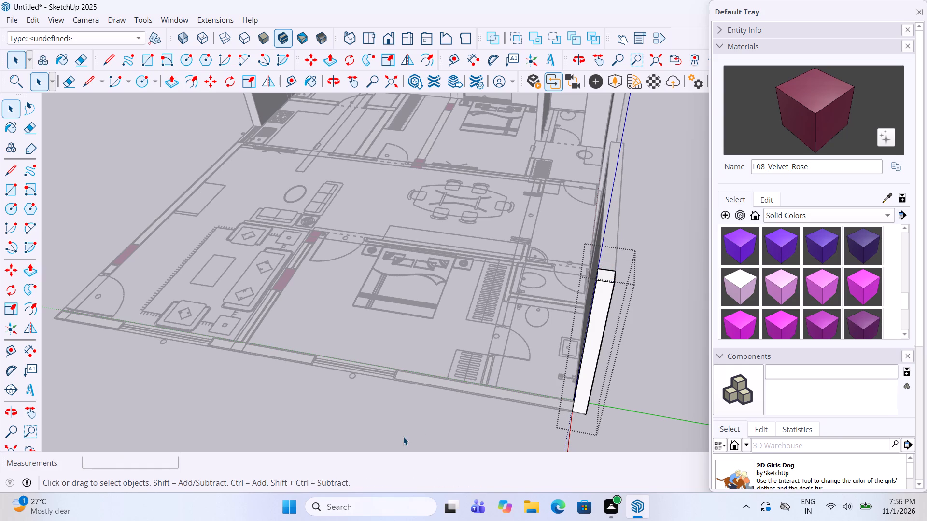
Push/Pull the outer wall between the raised corner piece and the bedroom window up to 10'.
{"action": "scroll", "coordinate": [463, 389], "scroll_direction": "up", "scroll_amount": 4}
{"action": "left_click", "coordinate": [463, 389]}
{"action": "double_click", "coordinate": [463, 389]}
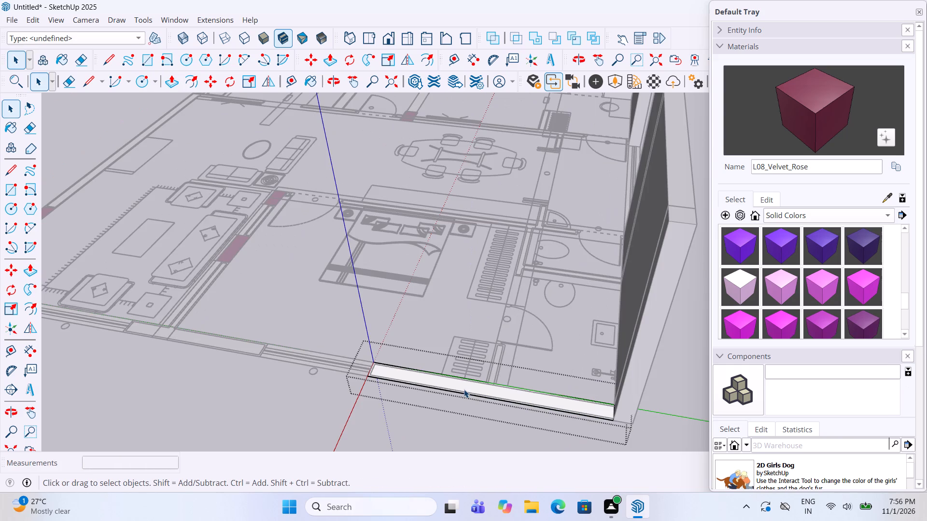
{"action": "key", "text": "p"}
{"action": "left_click", "coordinate": [474, 388]}
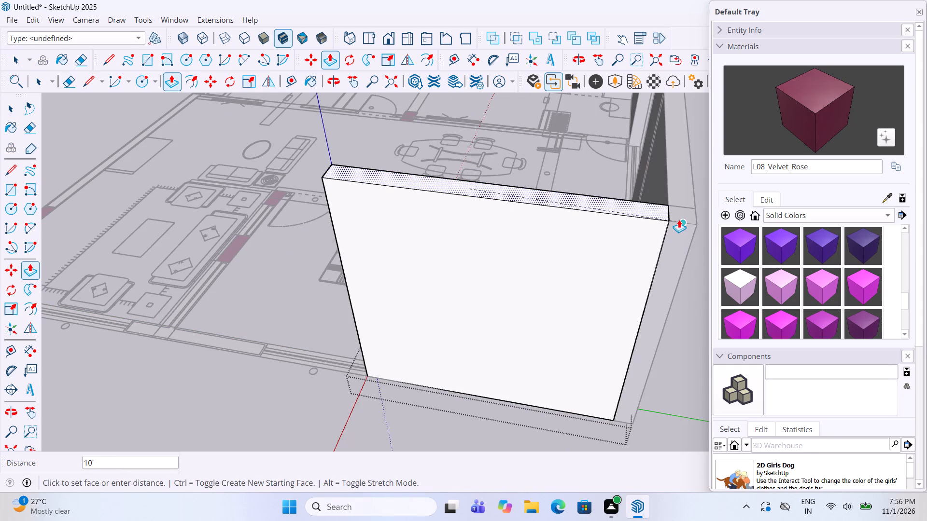
{"action": "left_click", "coordinate": [679, 219]}
{"action": "key", "text": "space"}
{"action": "left_click", "coordinate": [469, 435]}
Push/Pull the outer wall piece between the bedroom window and the living-room partition up to the top of the raised wall.
{"action": "scroll", "coordinate": [677, 236], "scroll_direction": "down", "scroll_amount": 5}
{"action": "scroll", "coordinate": [296, 322], "scroll_direction": "up", "scroll_amount": 2}
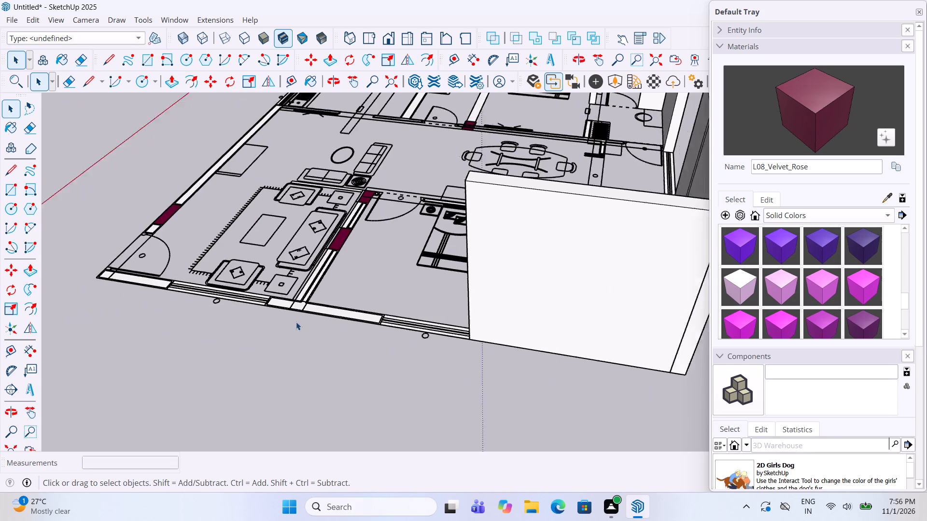
{"action": "scroll", "coordinate": [296, 322], "scroll_direction": "up", "scroll_amount": 2}
{"action": "middle_click_drag", "start_coordinate": [295, 309], "coordinate": [318, 319]}
{"action": "scroll", "coordinate": [318, 319], "scroll_direction": "up", "scroll_amount": 6}
{"action": "left_click", "coordinate": [332, 319]}
{"action": "double_click", "coordinate": [342, 322]}
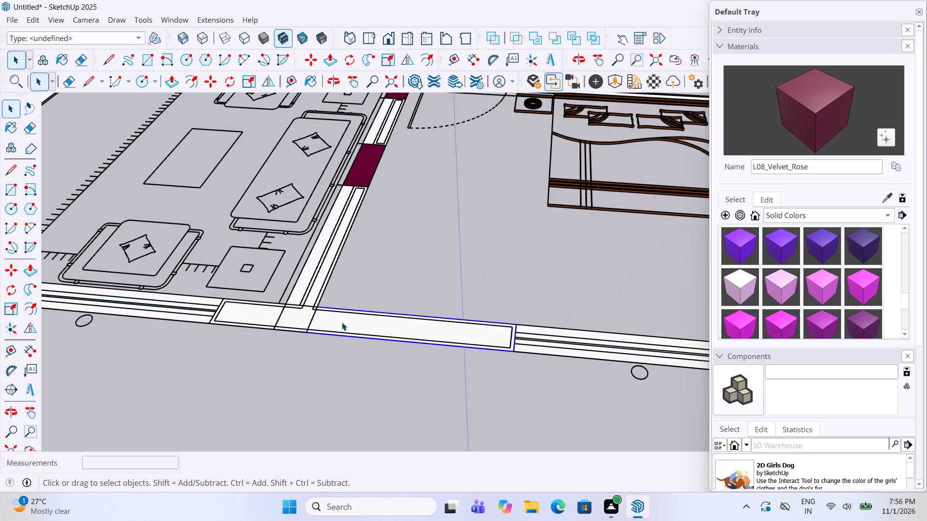
{"action": "key", "text": "p"}
{"action": "left_click", "coordinate": [362, 321]}
{"action": "scroll", "coordinate": [360, 307], "scroll_direction": "down", "scroll_amount": 11}
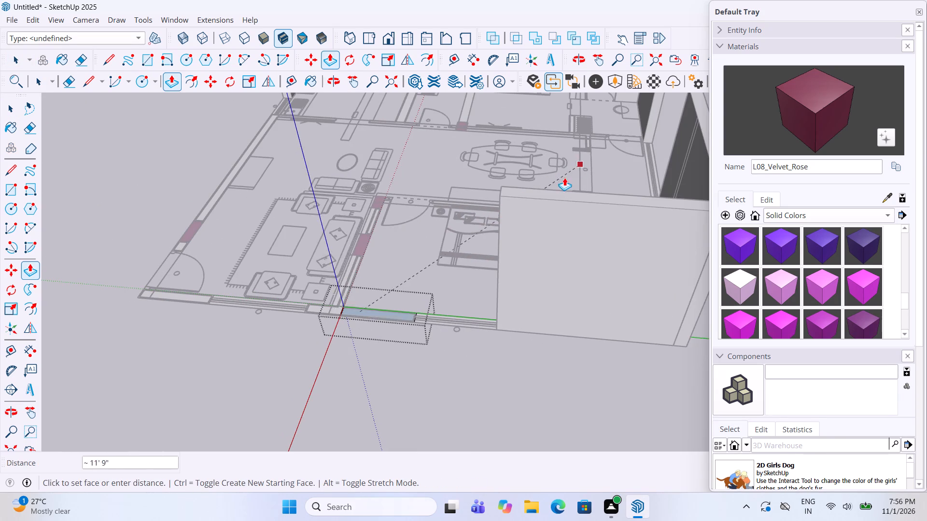
{"action": "left_click", "coordinate": [555, 194]}
{"action": "key", "text": "space"}
{"action": "left_click", "coordinate": [427, 347]}
Push/Pull the short outer wall piece between the living-room window and the raised bedroom wall up to 10'.
{"action": "scroll", "coordinate": [238, 312], "scroll_direction": "up", "scroll_amount": 4}
{"action": "middle_click_drag", "start_coordinate": [238, 311], "coordinate": [338, 293]}
{"action": "scroll", "coordinate": [428, 321], "scroll_direction": "up", "scroll_amount": 5}
{"action": "left_click", "coordinate": [429, 335]}
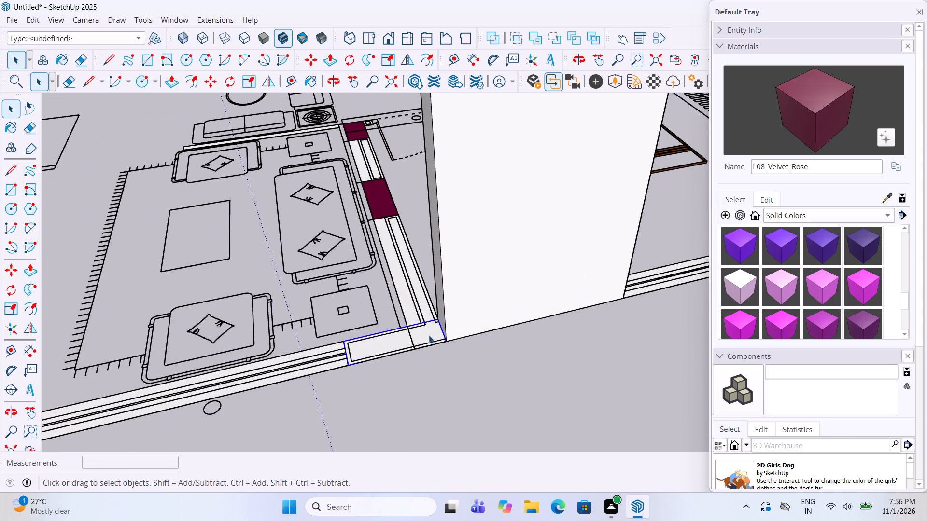
{"action": "double_click", "coordinate": [429, 335]}
{"action": "key", "text": "p"}
{"action": "left_click", "coordinate": [428, 333]}
{"action": "scroll", "coordinate": [428, 333], "scroll_direction": "down", "scroll_amount": 9}
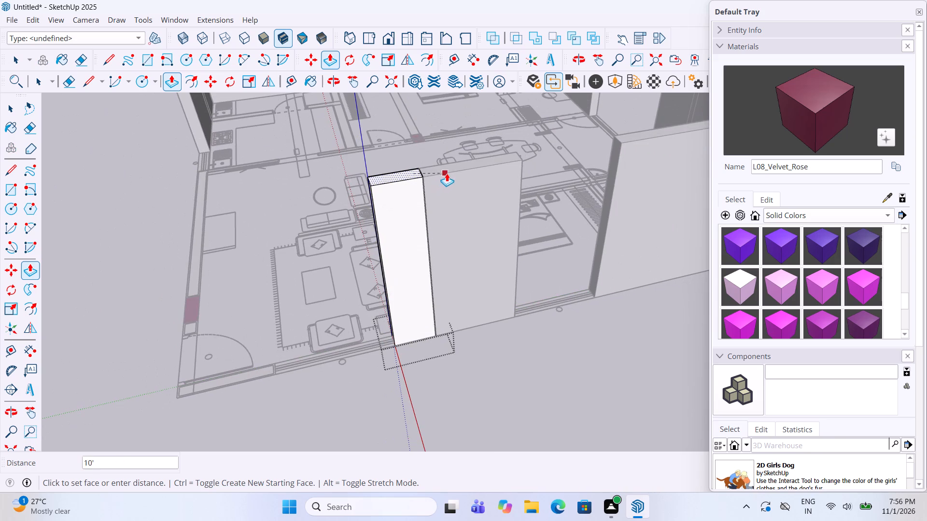
{"action": "left_click", "coordinate": [448, 173]}
{"action": "key", "text": "space"}
{"action": "left_click", "coordinate": [415, 392]}
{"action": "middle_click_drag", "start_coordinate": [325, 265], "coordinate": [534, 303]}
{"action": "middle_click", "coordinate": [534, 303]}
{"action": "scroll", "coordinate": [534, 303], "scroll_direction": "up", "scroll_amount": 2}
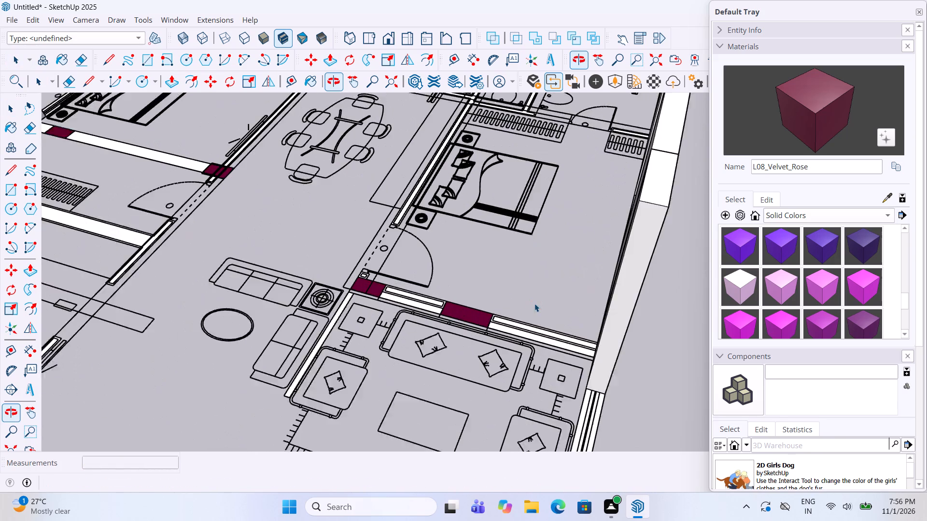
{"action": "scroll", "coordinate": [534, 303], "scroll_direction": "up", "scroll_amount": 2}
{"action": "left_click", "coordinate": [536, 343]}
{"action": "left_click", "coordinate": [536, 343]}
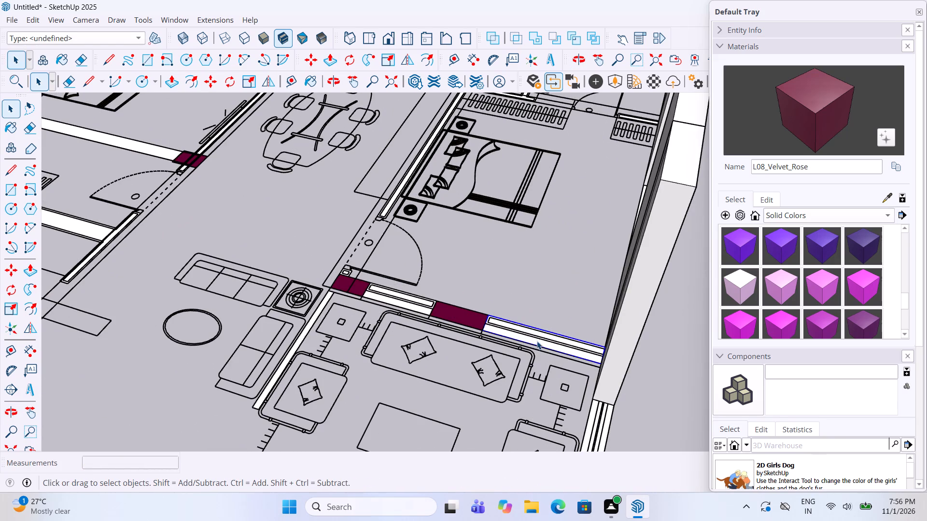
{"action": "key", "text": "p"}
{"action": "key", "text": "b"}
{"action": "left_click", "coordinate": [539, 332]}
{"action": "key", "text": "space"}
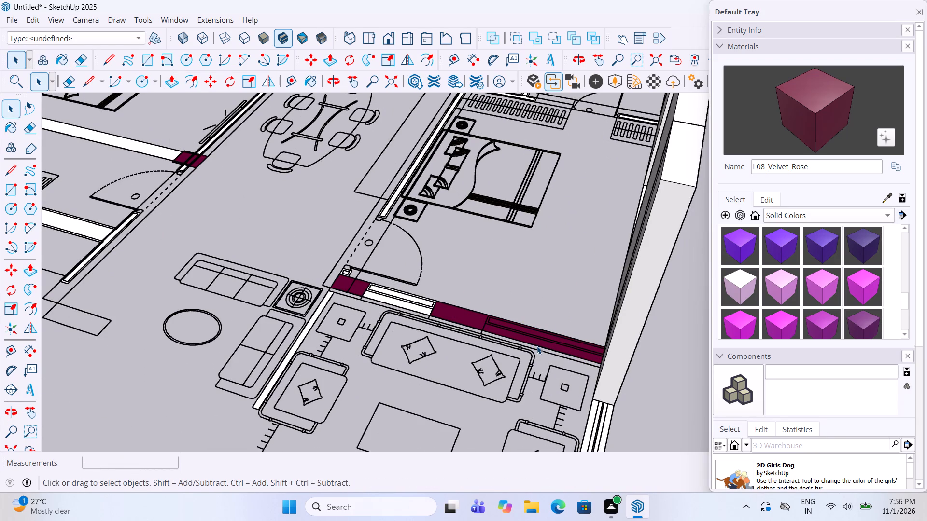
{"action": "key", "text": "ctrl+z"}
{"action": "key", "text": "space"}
Push/Pull the partition between the bedroom and living room, from the painted column to the outer wall, up to 10'.
{"action": "double_click", "coordinate": [539, 338]}
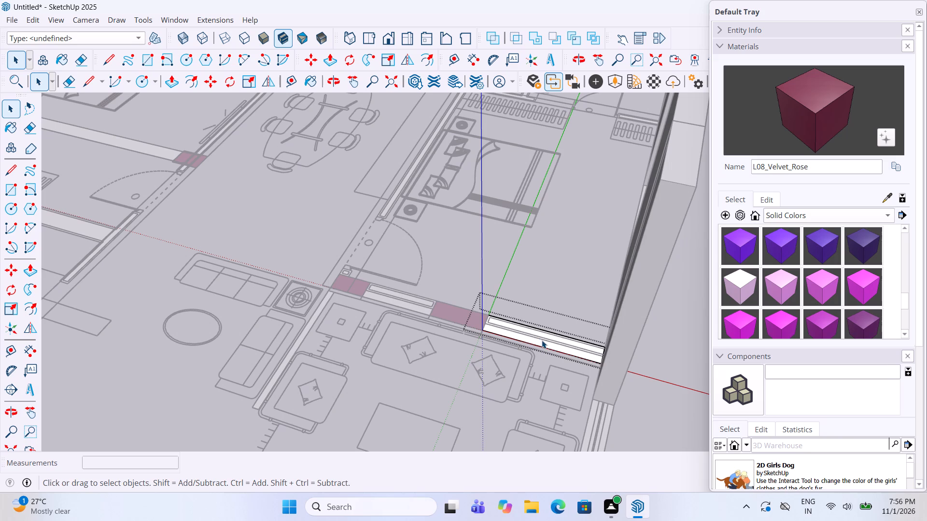
{"action": "key", "text": "p"}
{"action": "left_click", "coordinate": [540, 335]}
{"action": "scroll", "coordinate": [543, 325], "scroll_direction": "down", "scroll_amount": 4}
{"action": "left_click", "coordinate": [616, 243]}
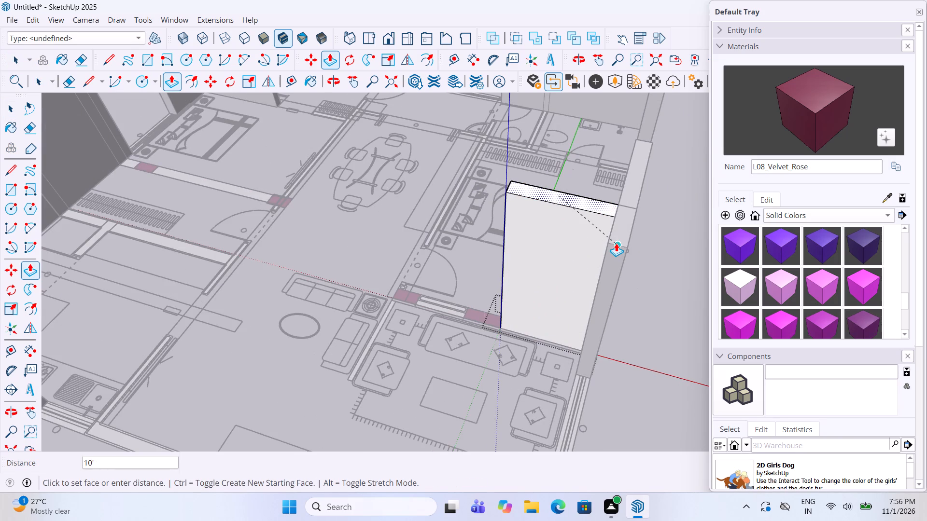
{"action": "key", "text": "space"}
{"action": "left_click", "coordinate": [222, 315]}
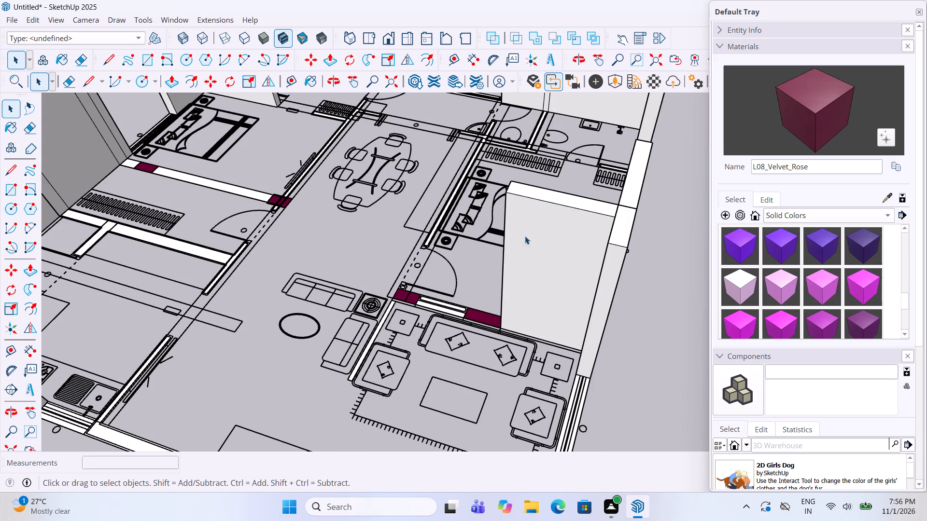
Push/Pull the long outer wall between the kitchen window and the painted column near the entrance up to 10'.
{"action": "scroll", "coordinate": [478, 275], "scroll_direction": "down", "scroll_amount": 6}
{"action": "scroll", "coordinate": [507, 183], "scroll_direction": "down", "scroll_amount": 5}
{"action": "scroll", "coordinate": [348, 333], "scroll_direction": "up", "scroll_amount": 8}
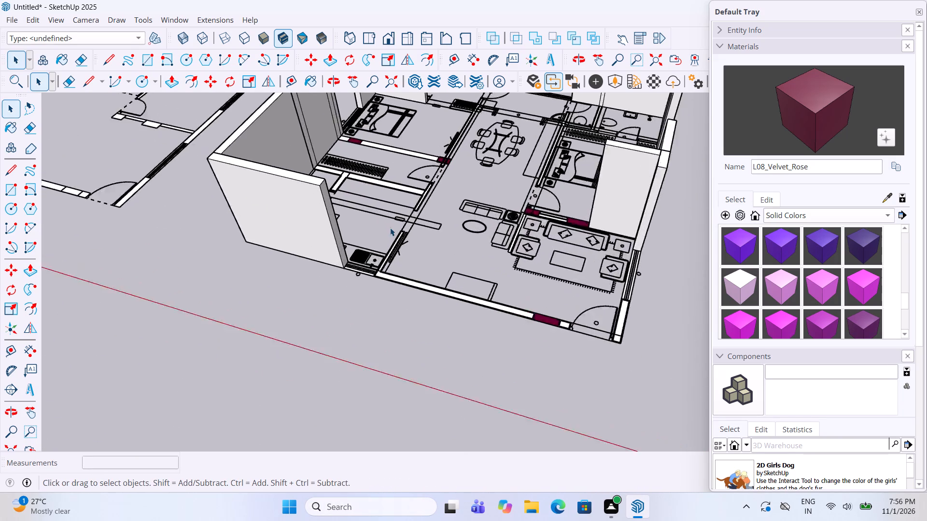
{"action": "scroll", "coordinate": [390, 228], "scroll_direction": "up", "scroll_amount": 2}
{"action": "scroll", "coordinate": [400, 306], "scroll_direction": "up", "scroll_amount": 5}
{"action": "double_click", "coordinate": [405, 314]}
{"action": "key", "text": "p"}
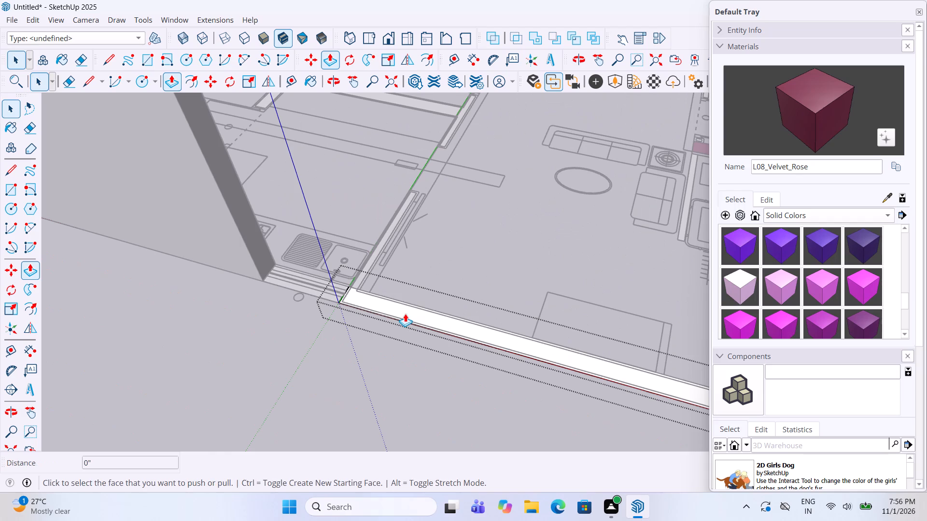
{"action": "left_click", "coordinate": [409, 315]}
{"action": "scroll", "coordinate": [409, 315], "scroll_direction": "down", "scroll_amount": 7}
{"action": "left_click", "coordinate": [276, 174]}
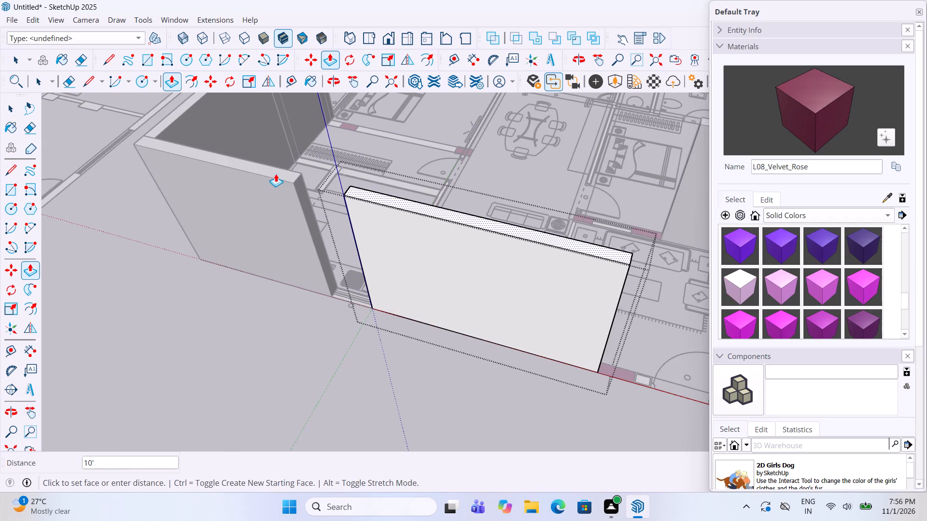
{"action": "key", "text": "space"}
{"action": "left_click", "coordinate": [304, 322]}
Push/Pull the small wall piece between the painted column and the entrance door swing up to 10'.
{"action": "scroll", "coordinate": [731, 335], "scroll_direction": "up", "scroll_amount": 3}
{"action": "scroll", "coordinate": [267, 232], "scroll_direction": "down", "scroll_amount": 6}
{"action": "scroll", "coordinate": [551, 333], "scroll_direction": "up", "scroll_amount": 5}
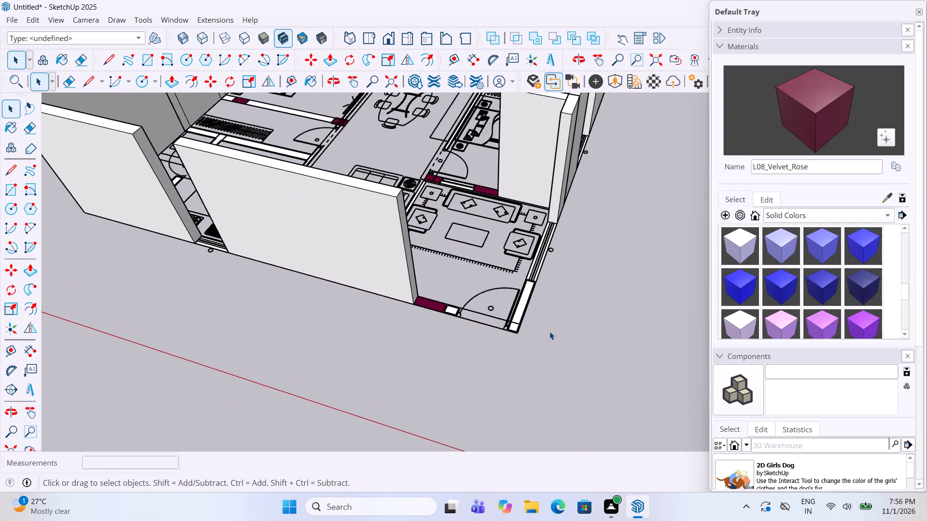
{"action": "scroll", "coordinate": [411, 318], "scroll_direction": "up", "scroll_amount": 9}
{"action": "double_click", "coordinate": [460, 317]}
{"action": "key", "text": "p"}
{"action": "left_click", "coordinate": [466, 317]}
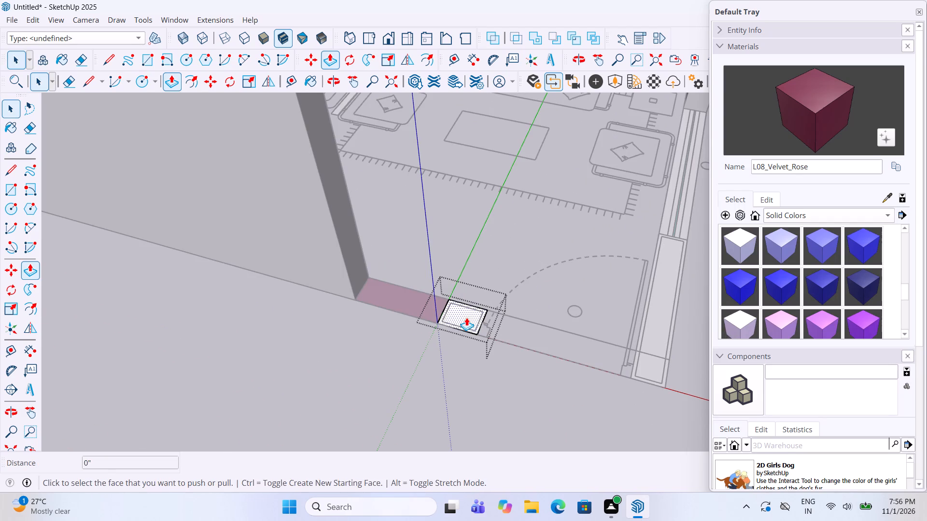
{"action": "scroll", "coordinate": [468, 298], "scroll_direction": "down", "scroll_amount": 11}
{"action": "left_click", "coordinate": [388, 152]}
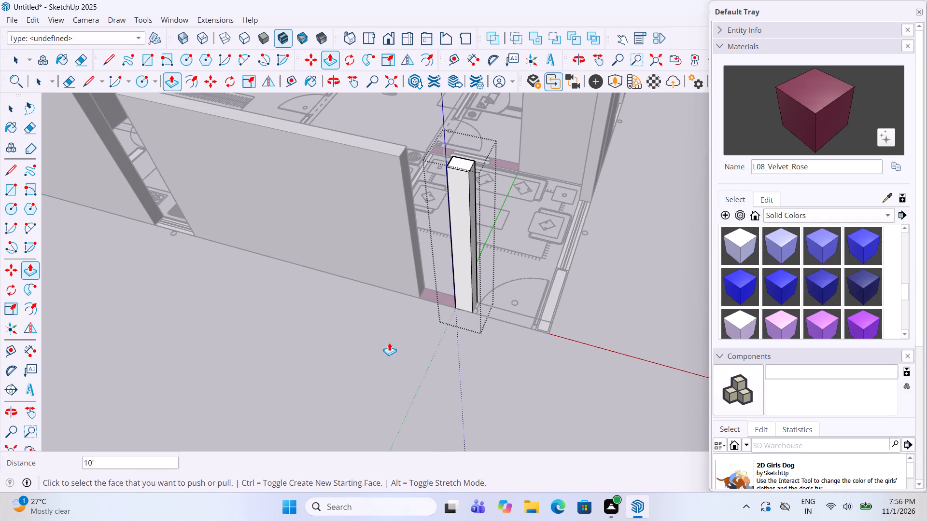
{"action": "key", "text": "space"}
{"action": "left_click", "coordinate": [379, 410]}
Push/Pull the corner outer wall between the entrance door and the living-room window up to 10'.
{"action": "scroll", "coordinate": [709, 300], "scroll_direction": "up", "scroll_amount": 3}
{"action": "double_click", "coordinate": [519, 300]}
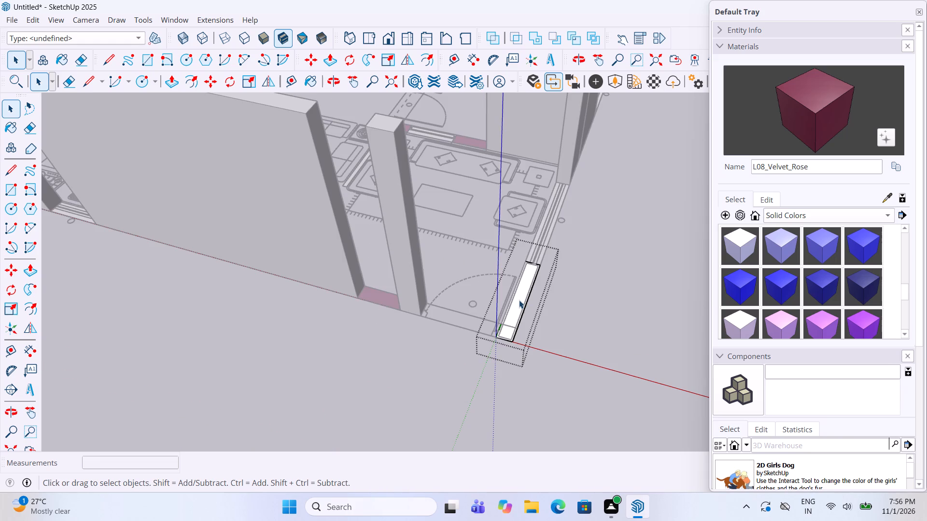
{"action": "key", "text": "p"}
{"action": "left_click", "coordinate": [519, 296]}
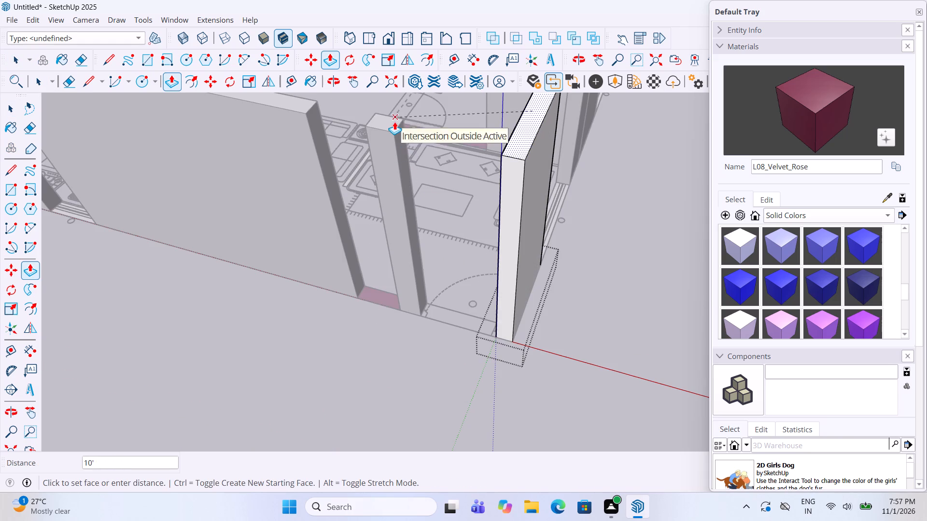
{"action": "left_click", "coordinate": [394, 122]}
{"action": "key", "text": "space"}
{"action": "left_click", "coordinate": [411, 364]}
Push/Pull the short partition piece between the outer wall and the painted column beside the bed up to 10'.
{"action": "scroll", "coordinate": [411, 364], "scroll_direction": "down", "scroll_amount": 11}
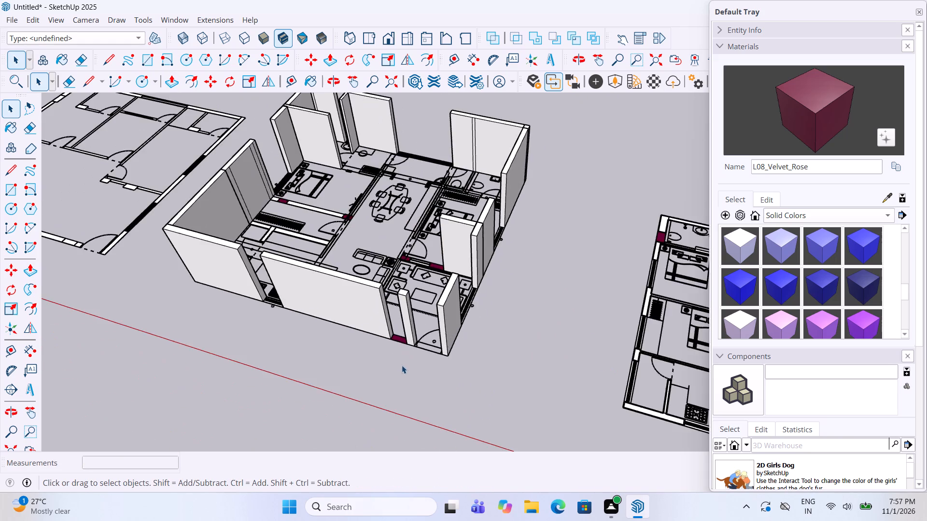
{"action": "scroll", "coordinate": [399, 207], "scroll_direction": "up", "scroll_amount": 5}
{"action": "middle_click", "coordinate": [398, 206]}
{"action": "scroll", "coordinate": [399, 219], "scroll_direction": "down", "scroll_amount": 6}
{"action": "scroll", "coordinate": [168, 140], "scroll_direction": "up", "scroll_amount": 5}
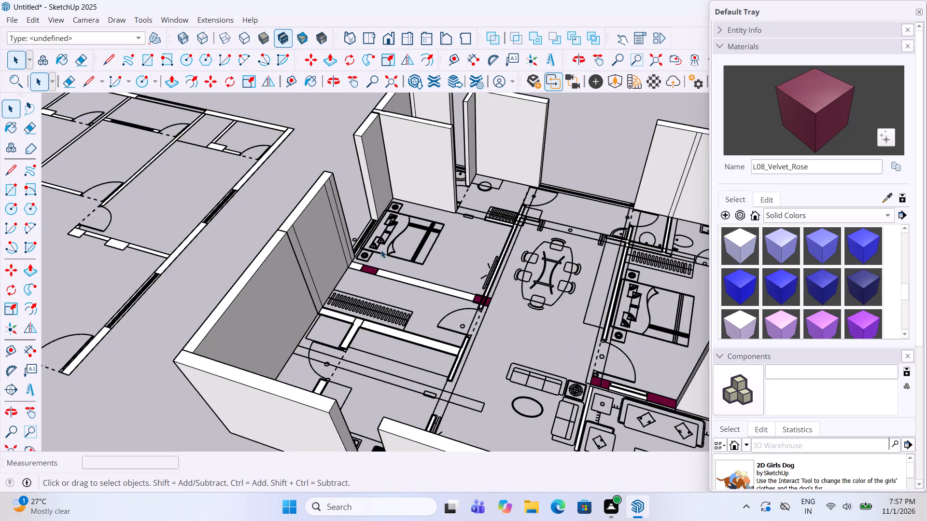
{"action": "scroll", "coordinate": [388, 255], "scroll_direction": "up", "scroll_amount": 9}
{"action": "double_click", "coordinate": [337, 271]}
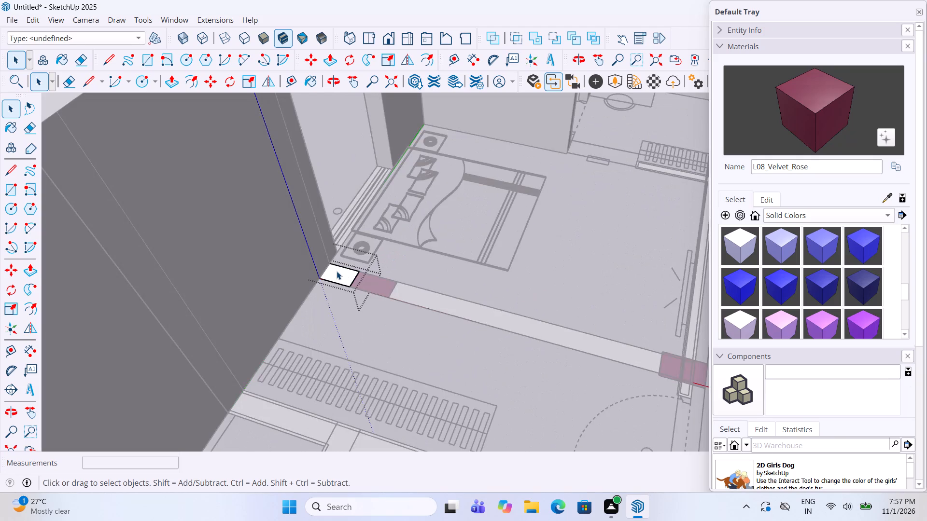
{"action": "key", "text": "p"}
{"action": "left_click", "coordinate": [341, 275]}
{"action": "scroll", "coordinate": [339, 257], "scroll_direction": "down", "scroll_amount": 9}
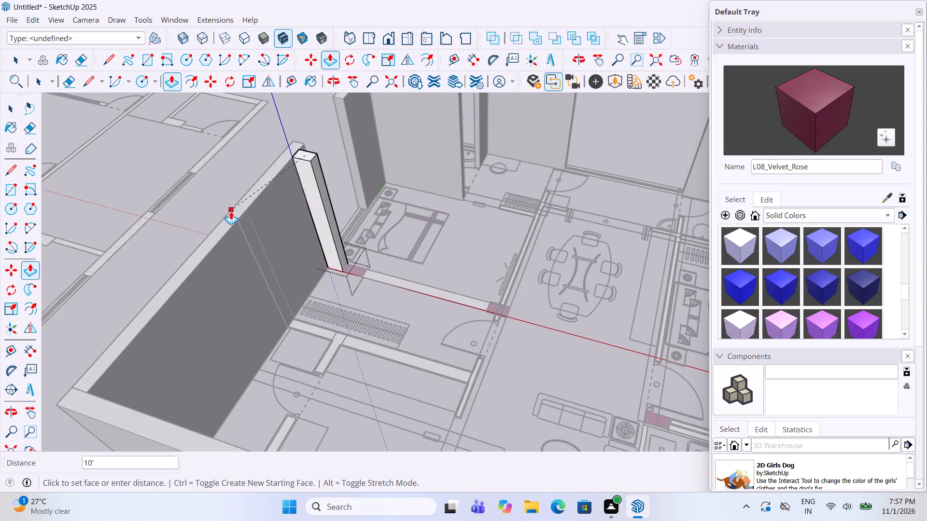
{"action": "left_click", "coordinate": [231, 212]}
{"action": "key", "text": "space"}
{"action": "left_click", "coordinate": [198, 172]}
Push/Pull the long partition between the two painted columns below the bedroom up to the 10' outer-wall height.
{"action": "scroll", "coordinate": [396, 320], "scroll_direction": "down", "scroll_amount": 5}
{"action": "middle_click_drag", "start_coordinate": [435, 327], "coordinate": [489, 325]}
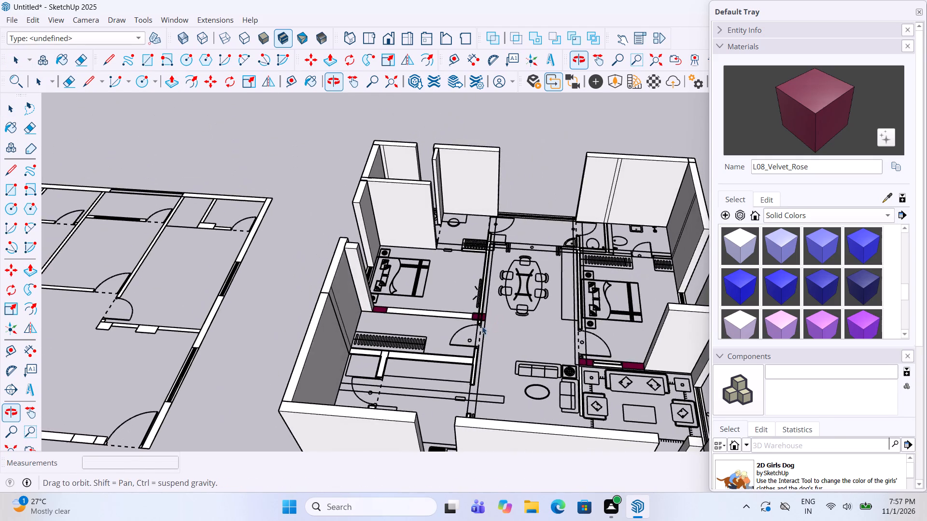
{"action": "scroll", "coordinate": [464, 314], "scroll_direction": "down", "scroll_amount": 5}
{"action": "scroll", "coordinate": [461, 297], "scroll_direction": "up", "scroll_amount": 14}
{"action": "double_click", "coordinate": [446, 326]}
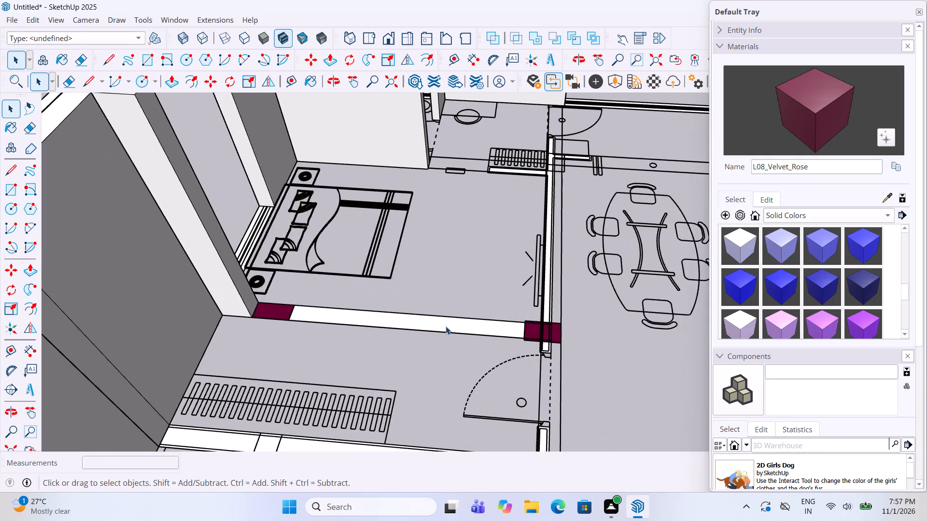
{"action": "key", "text": "p"}
{"action": "left_click", "coordinate": [448, 329]}
{"action": "scroll", "coordinate": [450, 315], "scroll_direction": "down", "scroll_amount": 10}
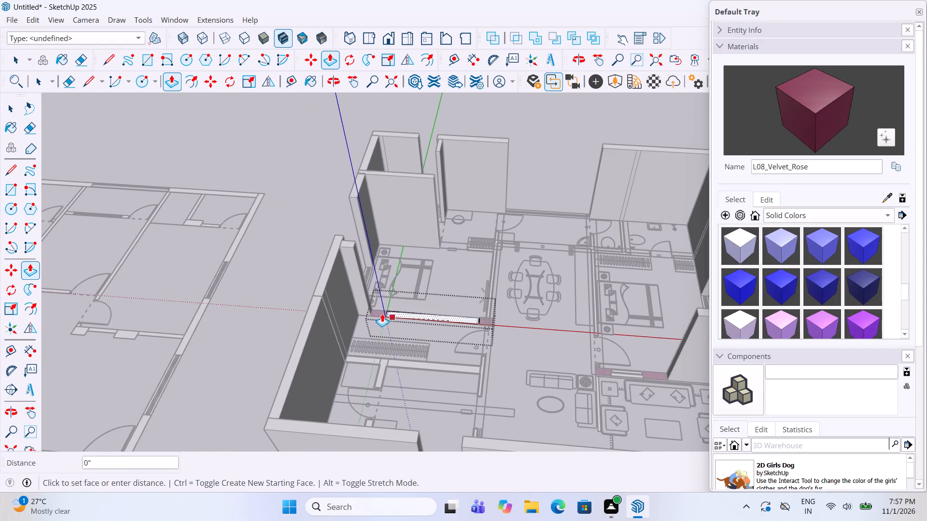
{"action": "left_click", "coordinate": [308, 325]}
{"action": "key", "text": "space"}
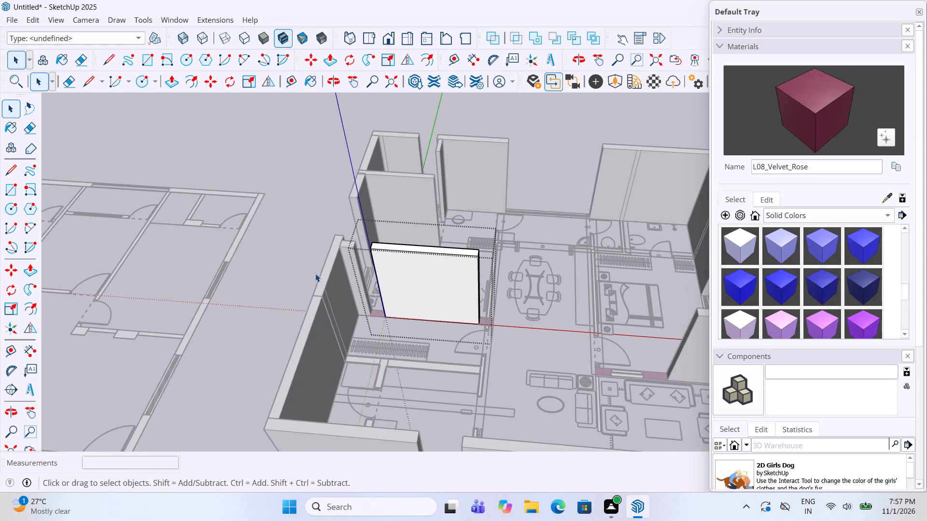
{"action": "left_click", "coordinate": [315, 274]}
Push/Pull the painted column beside the bed, at the outer-wall end of the bedroom partition, up to 10'.
{"action": "scroll", "coordinate": [364, 285], "scroll_direction": "up", "scroll_amount": 10}
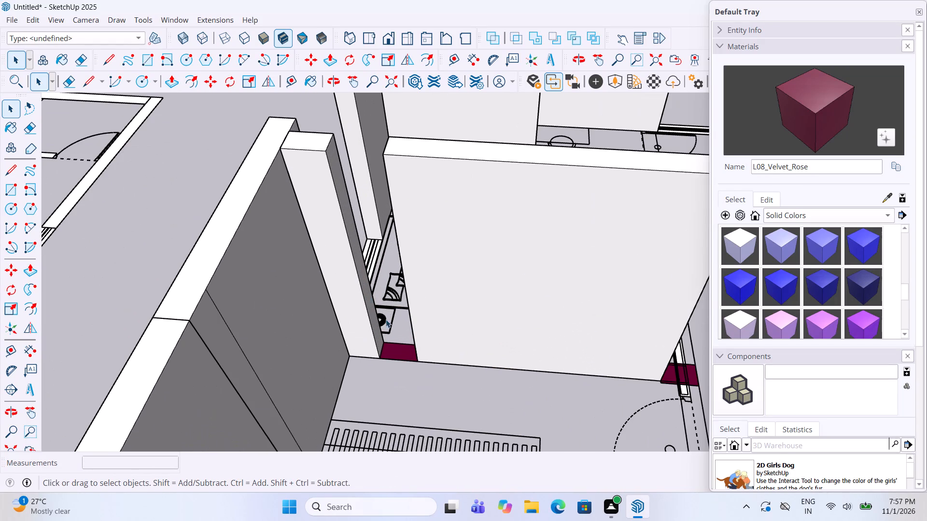
{"action": "double_click", "coordinate": [392, 347]}
{"action": "key", "text": "p"}
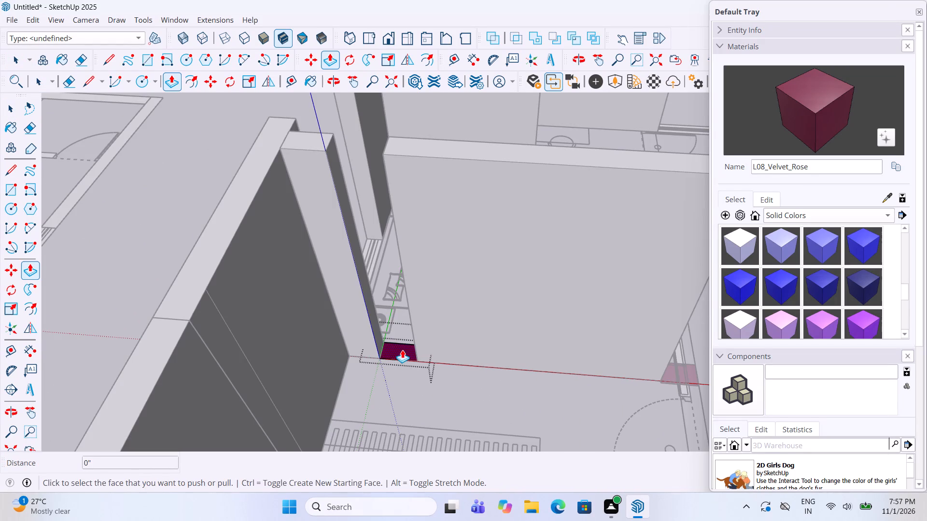
{"action": "left_click", "coordinate": [402, 350]}
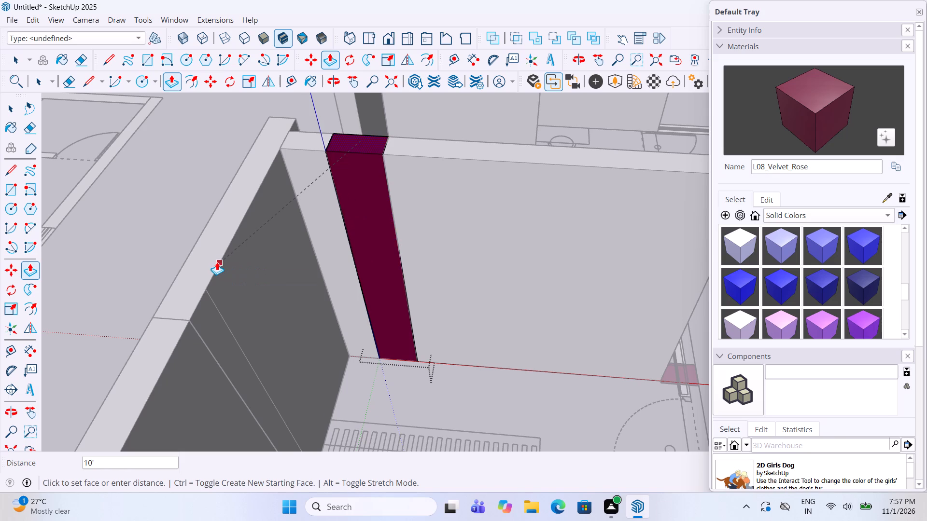
{"action": "left_click", "coordinate": [217, 262]}
{"action": "key", "text": "space"}
{"action": "left_click", "coordinate": [183, 222]}
Push/Pull the painted column at the dining-side end of the bedroom partition up to 10'.
{"action": "scroll", "coordinate": [305, 222], "scroll_direction": "down", "scroll_amount": 8}
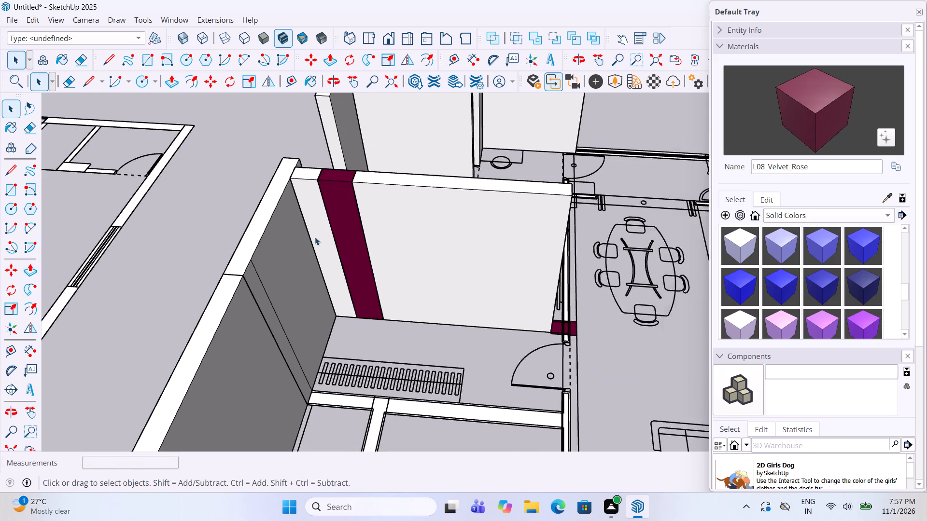
{"action": "scroll", "coordinate": [509, 293], "scroll_direction": "up", "scroll_amount": 10}
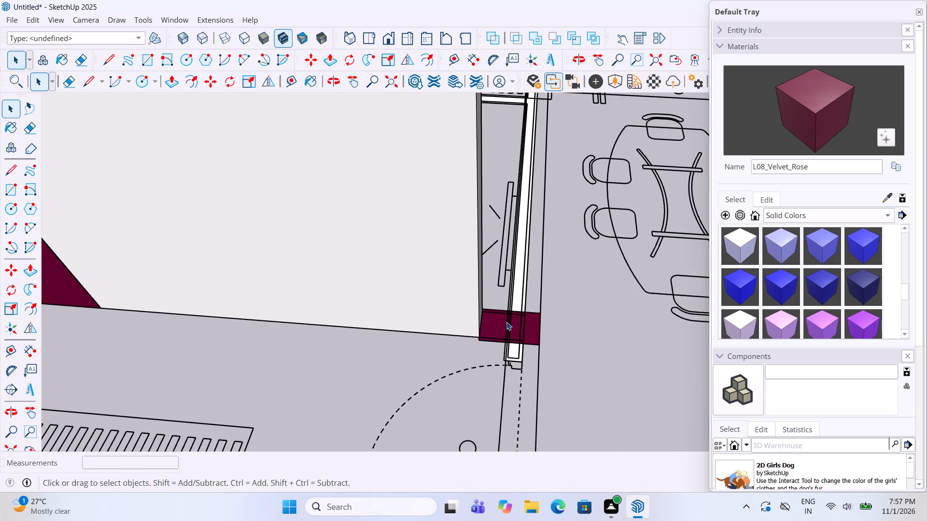
{"action": "double_click", "coordinate": [504, 323]}
{"action": "key", "text": "p"}
{"action": "left_click", "coordinate": [526, 331]}
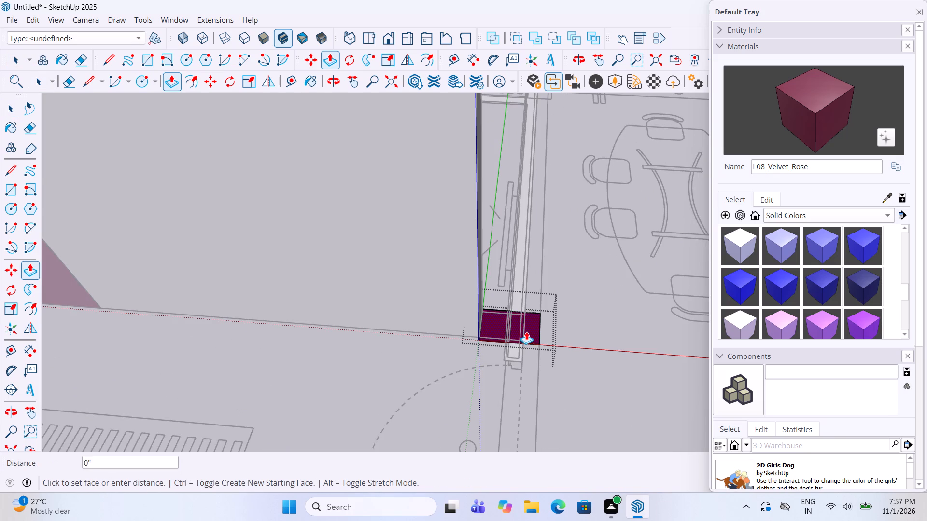
{"action": "scroll", "coordinate": [526, 319], "scroll_direction": "down", "scroll_amount": 11}
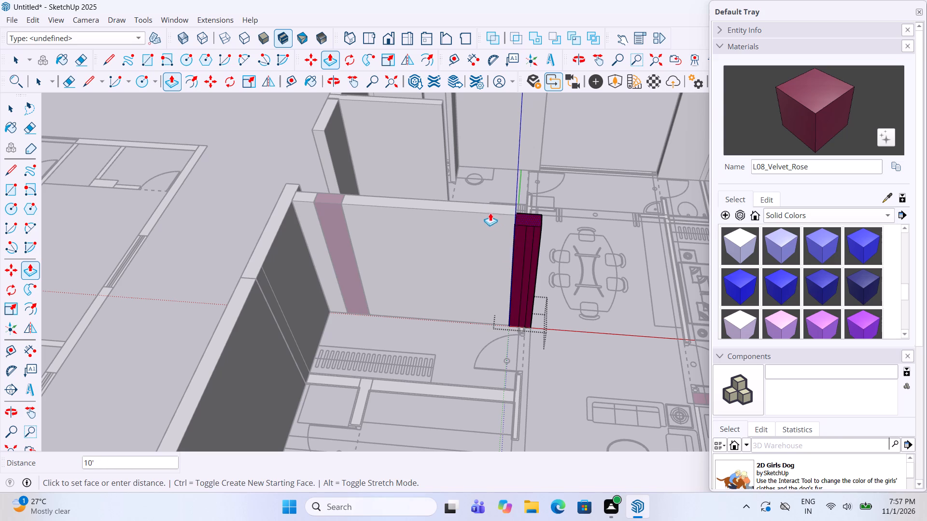
{"action": "left_click", "coordinate": [488, 209]}
{"action": "key", "text": "space"}
Delete the two extra vertical edges on the face of the dining-side painted column and exit its group.
{"action": "scroll", "coordinate": [506, 229], "scroll_direction": "up", "scroll_amount": 4}
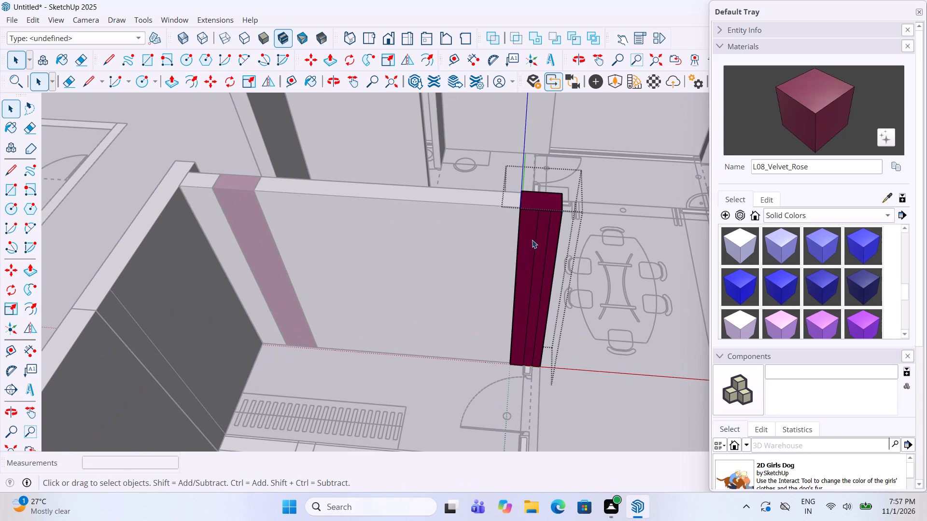
{"action": "left_click", "coordinate": [534, 242]}
{"action": "left_click", "coordinate": [536, 244]}
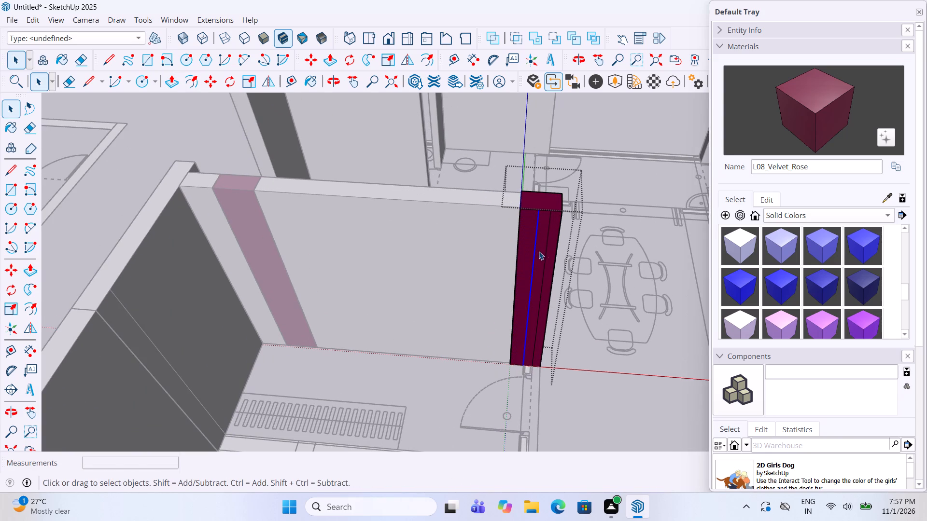
{"action": "key", "text": "Delete"}
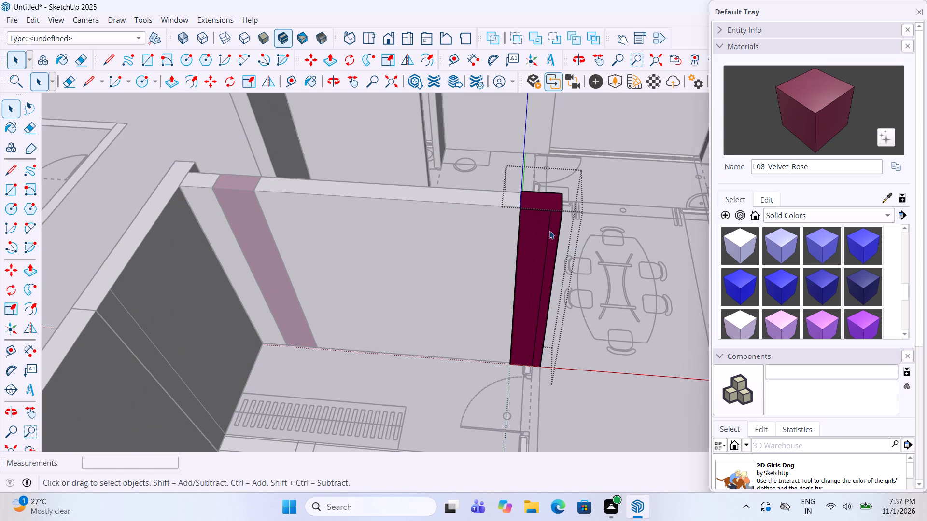
{"action": "left_click", "coordinate": [549, 231]}
{"action": "key", "text": "Delete"}
{"action": "left_click", "coordinate": [455, 351]}
Push/Pull the short partition between the outer wall and the wardrobe up to 10', level with the painted column.
{"action": "scroll", "coordinate": [443, 331], "scroll_direction": "down", "scroll_amount": 6}
{"action": "middle_click_drag", "start_coordinate": [511, 280], "coordinate": [509, 280]}
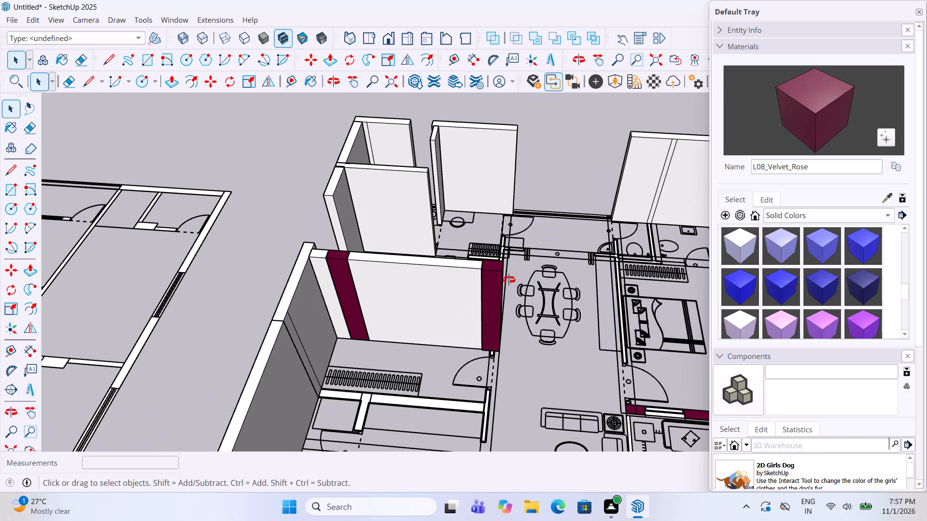
{"action": "middle_click_drag", "start_coordinate": [509, 280], "coordinate": [315, 307]}
{"action": "scroll", "coordinate": [320, 283], "scroll_direction": "up", "scroll_amount": 3}
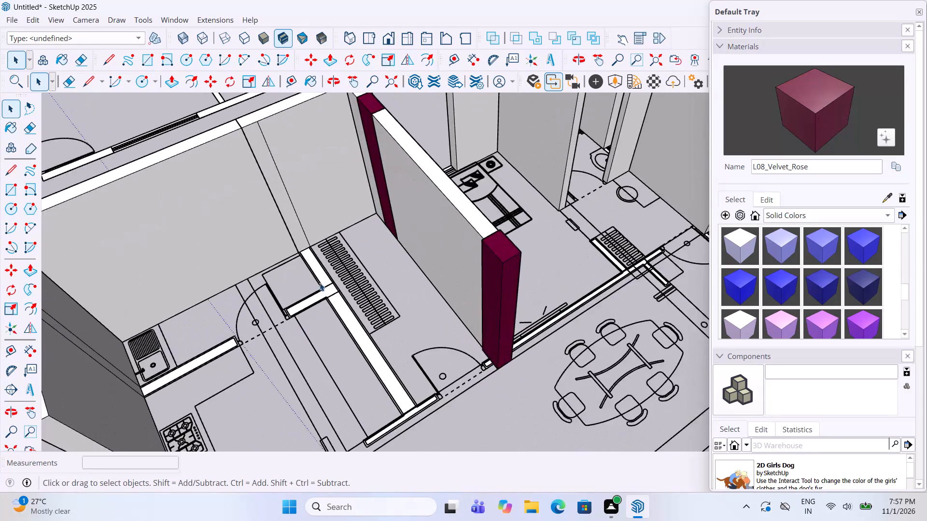
{"action": "scroll", "coordinate": [320, 283], "scroll_direction": "up", "scroll_amount": 6}
{"action": "left_click", "coordinate": [320, 272]}
{"action": "double_click", "coordinate": [320, 272]}
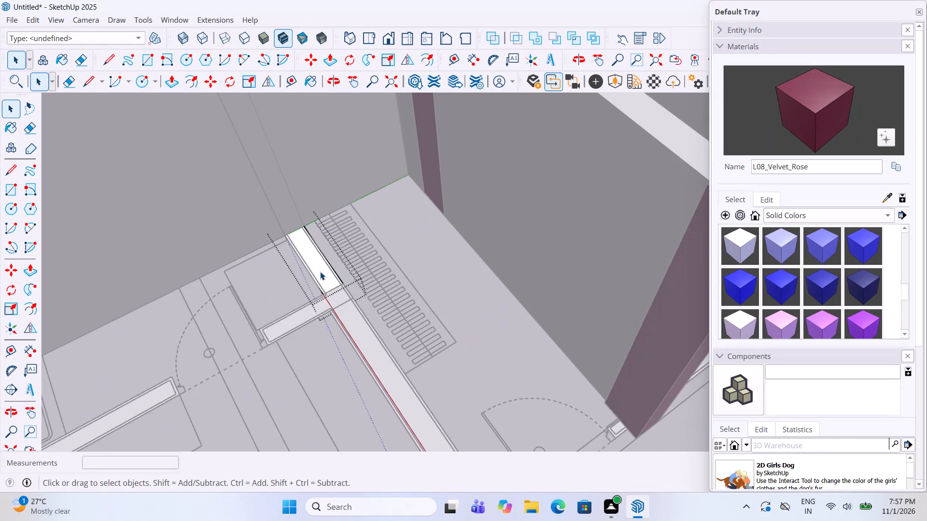
{"action": "key", "text": "p"}
{"action": "left_click", "coordinate": [321, 274]}
{"action": "scroll", "coordinate": [321, 274], "scroll_direction": "down", "scroll_amount": 8}
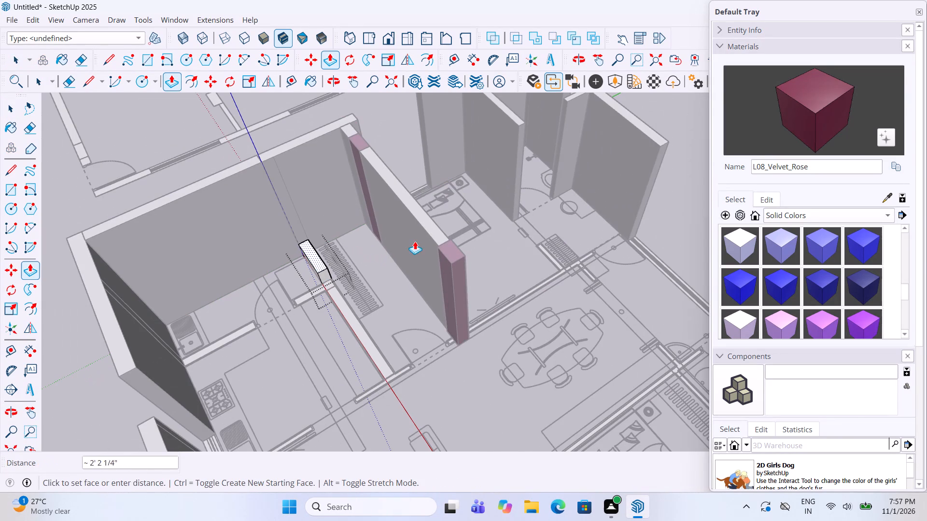
{"action": "left_click", "coordinate": [439, 235]}
{"action": "key", "text": "space"}
{"action": "left_click", "coordinate": [305, 312]}
Push/Pull the short return wall between the wardrobe partition and the kitchen-side door up to the same 10' height.
{"action": "scroll", "coordinate": [310, 299], "scroll_direction": "up", "scroll_amount": 3}
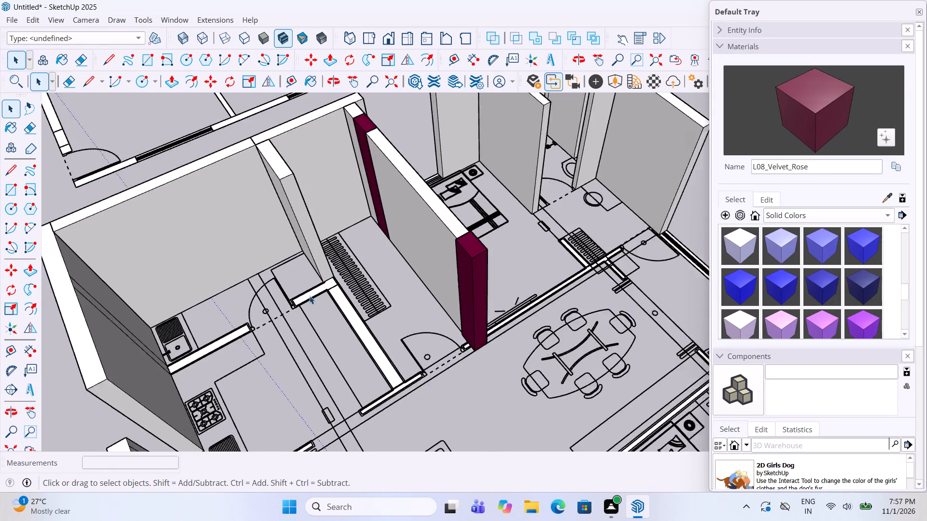
{"action": "scroll", "coordinate": [309, 296], "scroll_direction": "up", "scroll_amount": 4}
{"action": "double_click", "coordinate": [309, 293]}
{"action": "key", "text": "p"}
{"action": "left_click", "coordinate": [316, 292]}
{"action": "scroll", "coordinate": [324, 277], "scroll_direction": "down", "scroll_amount": 4}
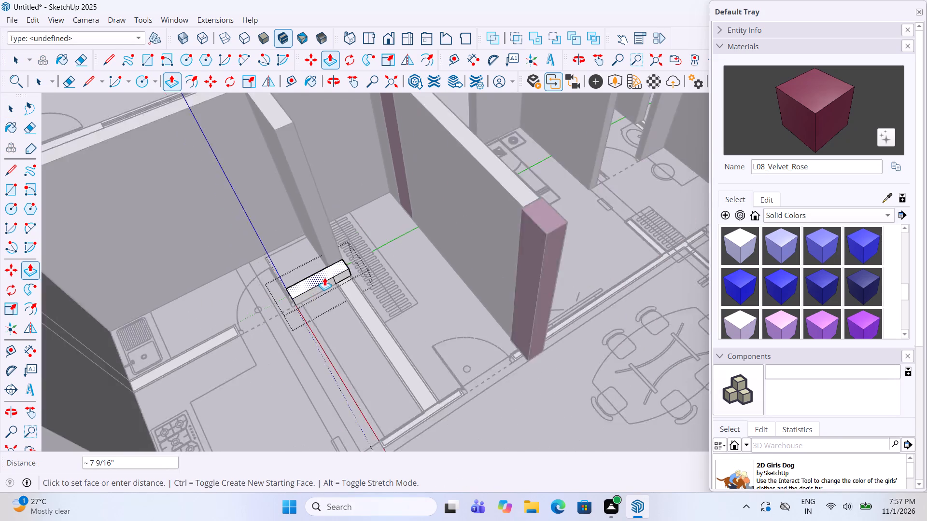
{"action": "scroll", "coordinate": [324, 277], "scroll_direction": "down", "scroll_amount": 6}
{"action": "left_click", "coordinate": [421, 242]}
{"action": "key", "text": "space"}
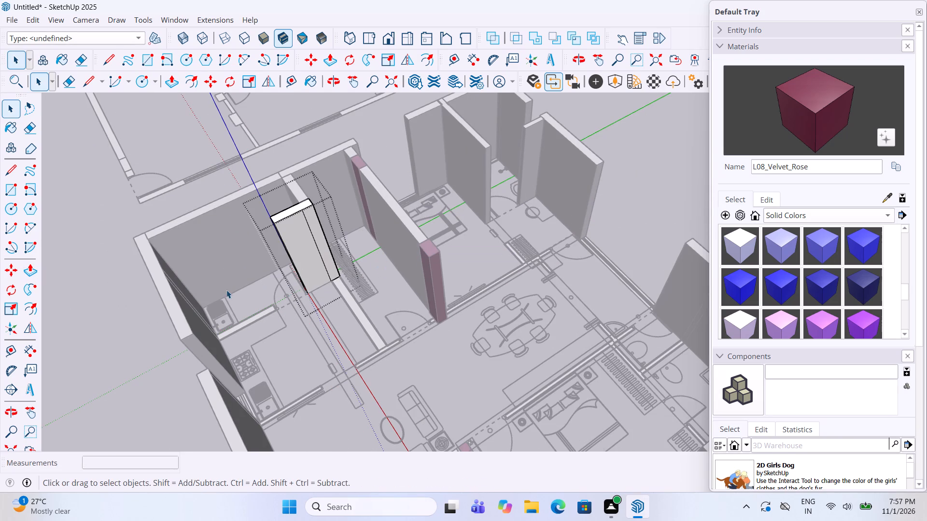
{"action": "left_click", "coordinate": [226, 290]}
Push/Pull the kitchen partition beside the utility sink up to the 10' outer-wall height.
{"action": "scroll", "coordinate": [256, 291], "scroll_direction": "up", "scroll_amount": 7}
{"action": "double_click", "coordinate": [255, 333]}
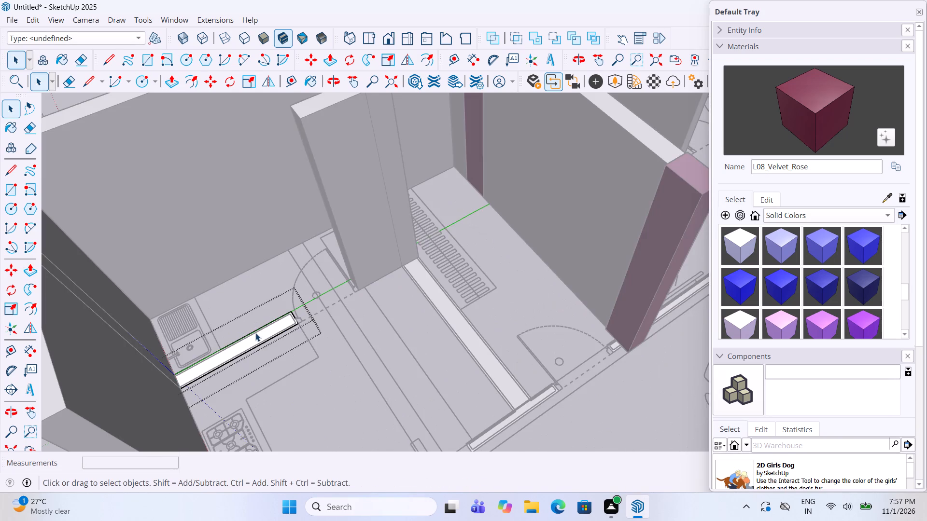
{"action": "key", "text": "p"}
{"action": "left_click", "coordinate": [257, 334]}
{"action": "scroll", "coordinate": [257, 307], "scroll_direction": "down", "scroll_amount": 5}
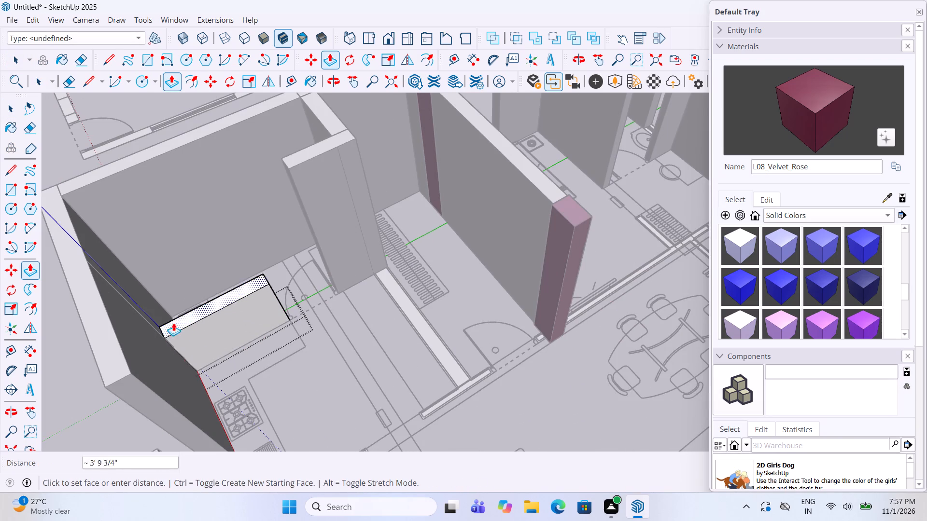
{"action": "left_click", "coordinate": [114, 356]}
{"action": "key", "text": "space"}
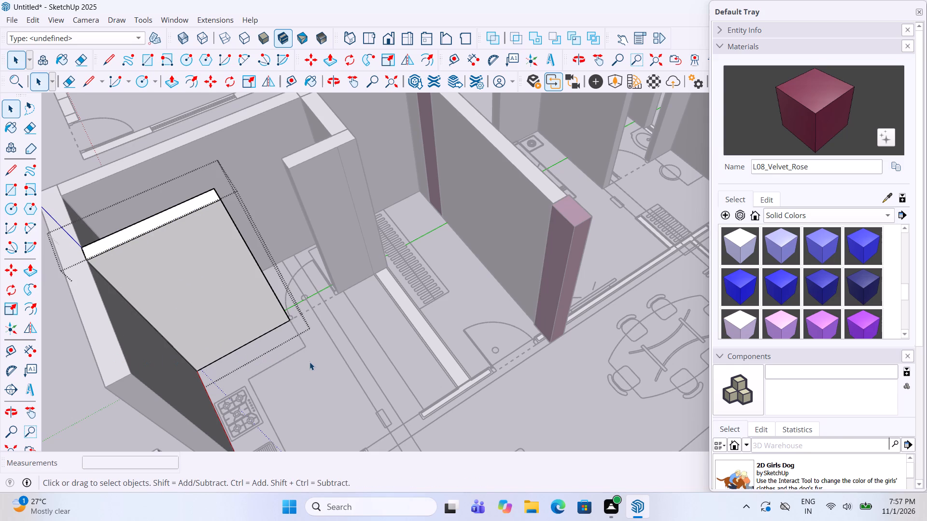
{"action": "left_click", "coordinate": [309, 362]}
Push/Pull the long partition running alongside the wardrobe towards the dining area up to 10'.
{"action": "scroll", "coordinate": [346, 302], "scroll_direction": "down", "scroll_amount": 5}
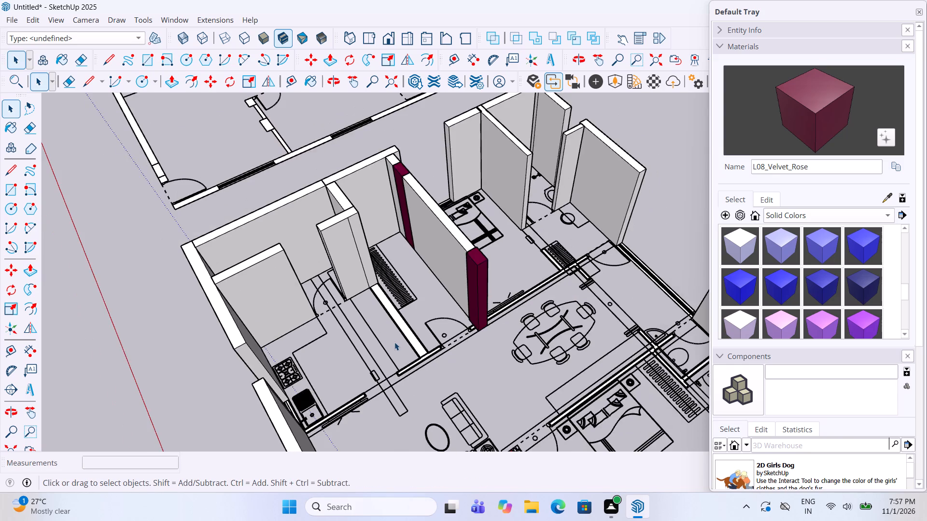
{"action": "scroll", "coordinate": [399, 348], "scroll_direction": "up", "scroll_amount": 8}
{"action": "double_click", "coordinate": [424, 348]}
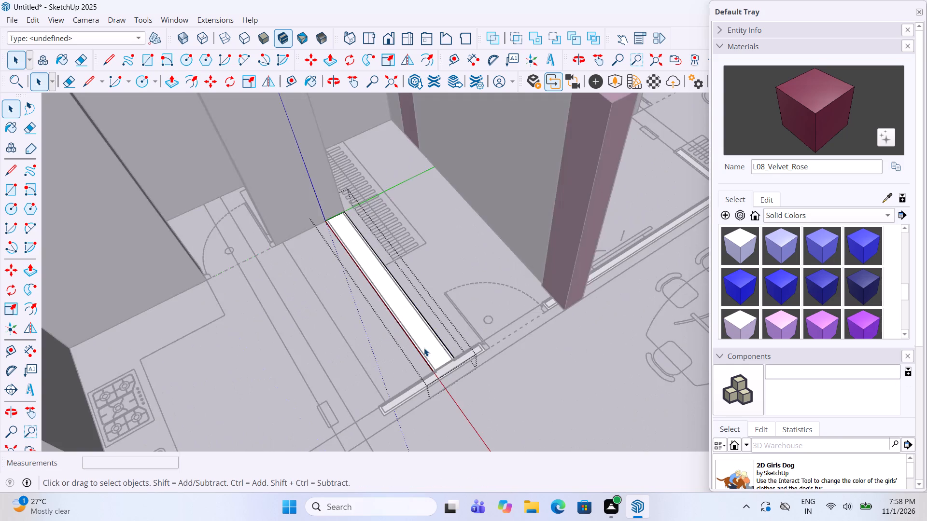
{"action": "key", "text": "p"}
{"action": "left_click", "coordinate": [425, 344]}
{"action": "scroll", "coordinate": [425, 327], "scroll_direction": "down", "scroll_amount": 4}
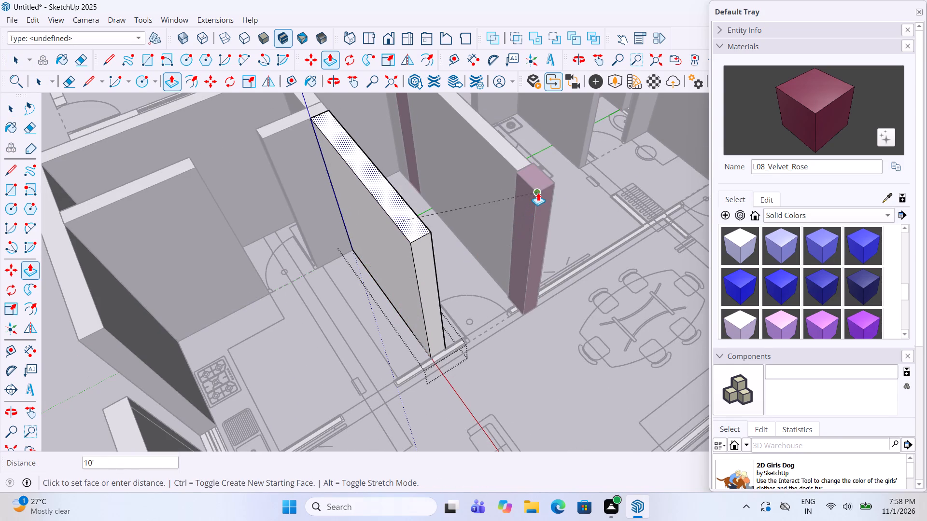
{"action": "left_click", "coordinate": [539, 187]}
{"action": "key", "text": "space"}
{"action": "left_click", "coordinate": [533, 283]}
Push/Pull the thin partition between the kitchen counter and the living area up to the 10' outer-wall height.
{"action": "middle_click_drag", "start_coordinate": [525, 281], "coordinate": [469, 276]}
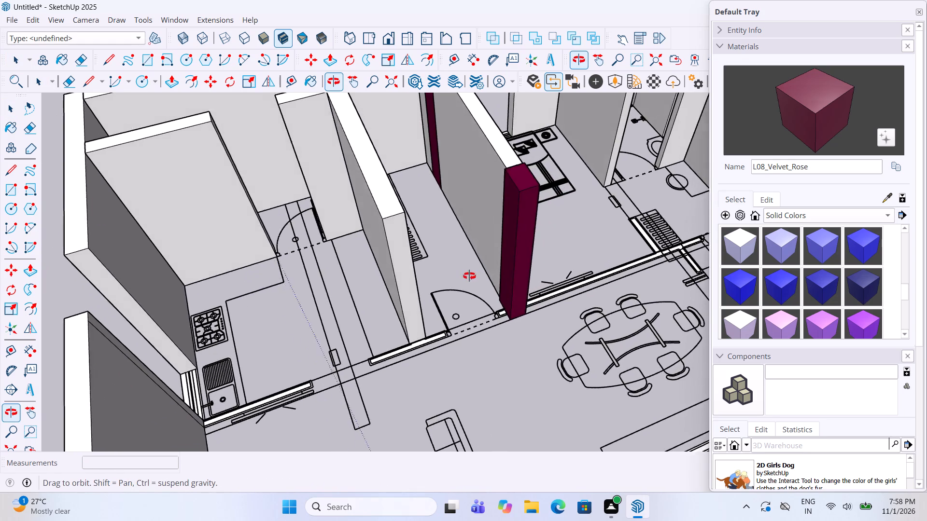
{"action": "middle_click_drag", "start_coordinate": [469, 276], "coordinate": [464, 276]}
{"action": "scroll", "coordinate": [282, 378], "scroll_direction": "up", "scroll_amount": 4}
{"action": "double_click", "coordinate": [279, 383]}
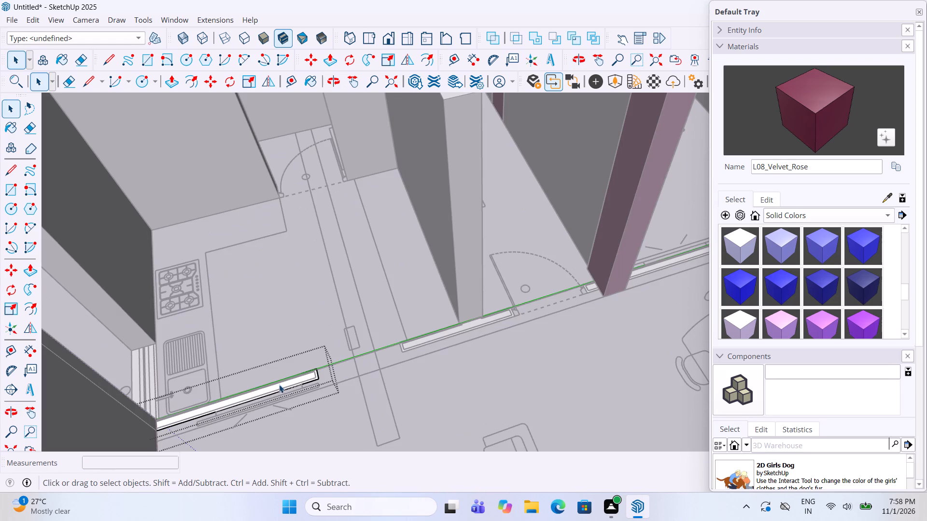
{"action": "key", "text": "p"}
{"action": "left_click", "coordinate": [280, 384]}
{"action": "scroll", "coordinate": [282, 362], "scroll_direction": "down", "scroll_amount": 12}
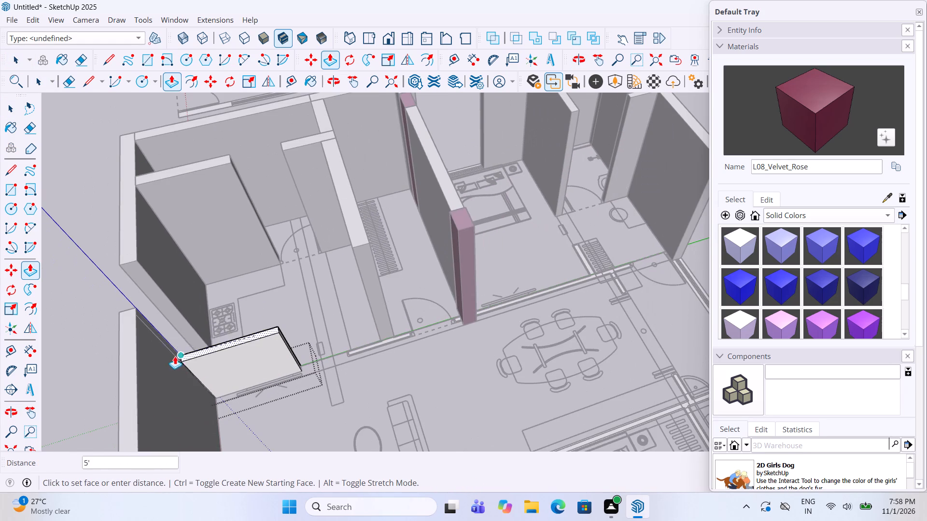
{"action": "left_click", "coordinate": [131, 371]}
{"action": "key", "text": "space"}
{"action": "left_click", "coordinate": [326, 391]}
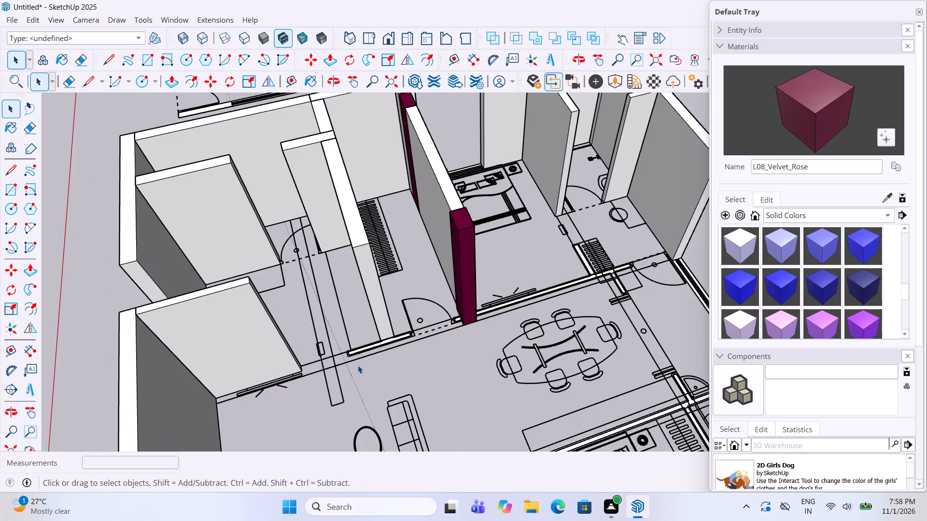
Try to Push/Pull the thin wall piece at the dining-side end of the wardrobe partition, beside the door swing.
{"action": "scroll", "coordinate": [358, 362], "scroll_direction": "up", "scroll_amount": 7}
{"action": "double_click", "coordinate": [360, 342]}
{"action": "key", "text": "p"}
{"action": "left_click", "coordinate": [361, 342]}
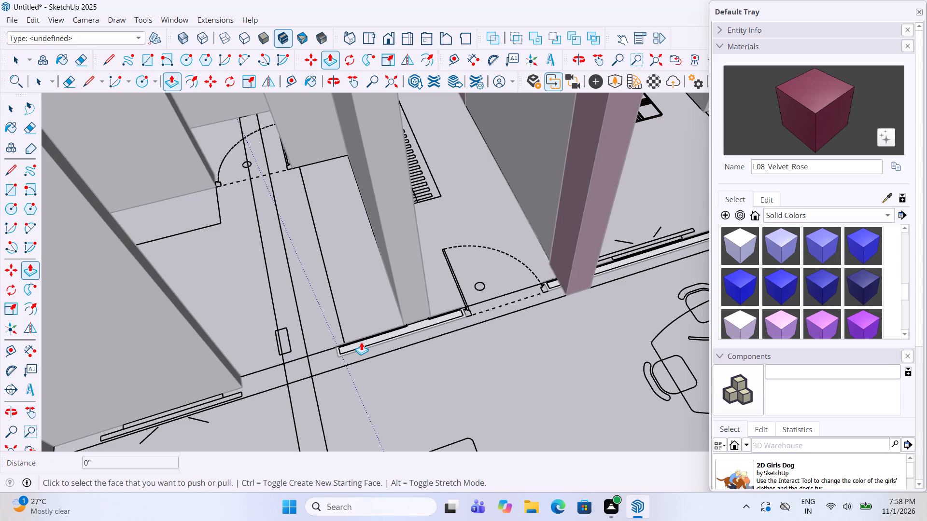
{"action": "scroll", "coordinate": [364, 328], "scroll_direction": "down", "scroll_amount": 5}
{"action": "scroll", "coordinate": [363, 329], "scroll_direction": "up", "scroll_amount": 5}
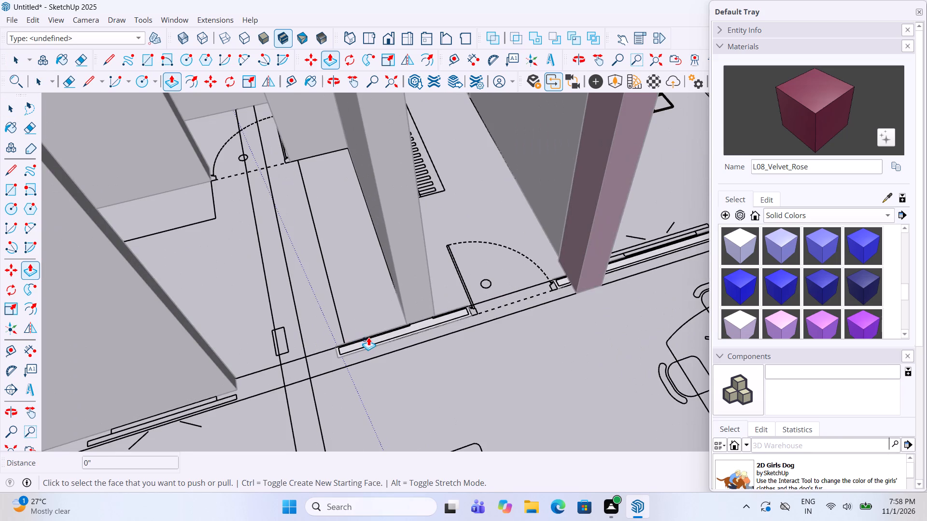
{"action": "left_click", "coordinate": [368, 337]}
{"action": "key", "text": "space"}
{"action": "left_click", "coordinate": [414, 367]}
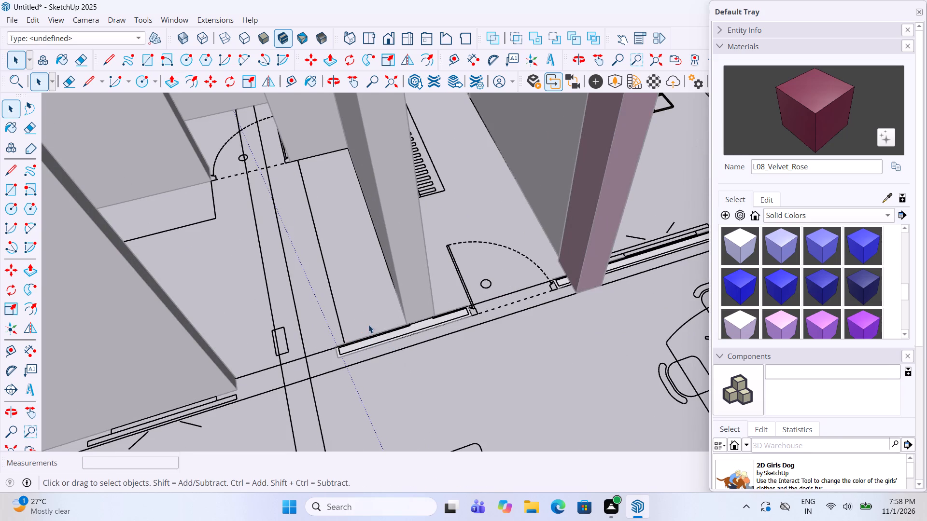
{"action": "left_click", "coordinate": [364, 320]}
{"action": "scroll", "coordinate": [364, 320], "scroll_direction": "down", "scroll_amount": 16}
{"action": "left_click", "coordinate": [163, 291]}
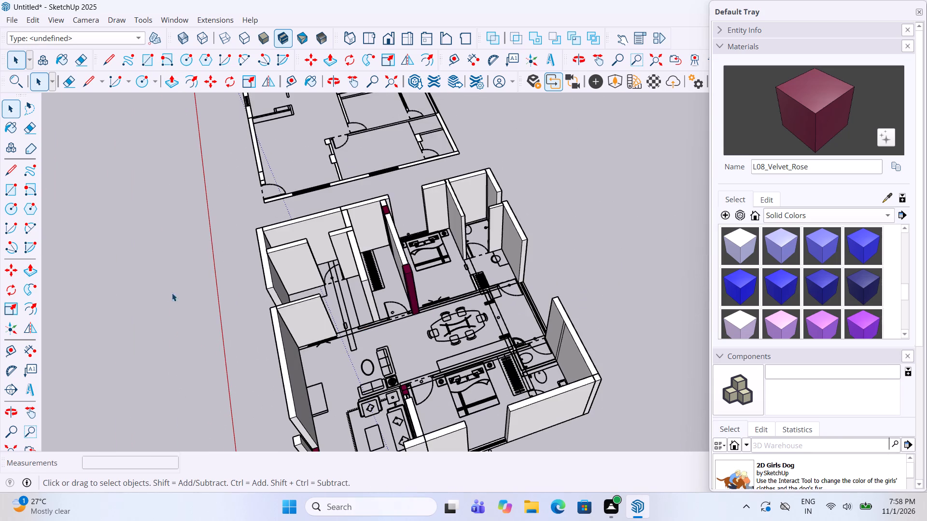
Push/Pull the short wall piece at the dining-side end of the wardrobe partition up to the 10' height of the neighbouring wall.
{"action": "scroll", "coordinate": [345, 302], "scroll_direction": "up", "scroll_amount": 11}
{"action": "scroll", "coordinate": [378, 329], "scroll_direction": "up", "scroll_amount": 5}
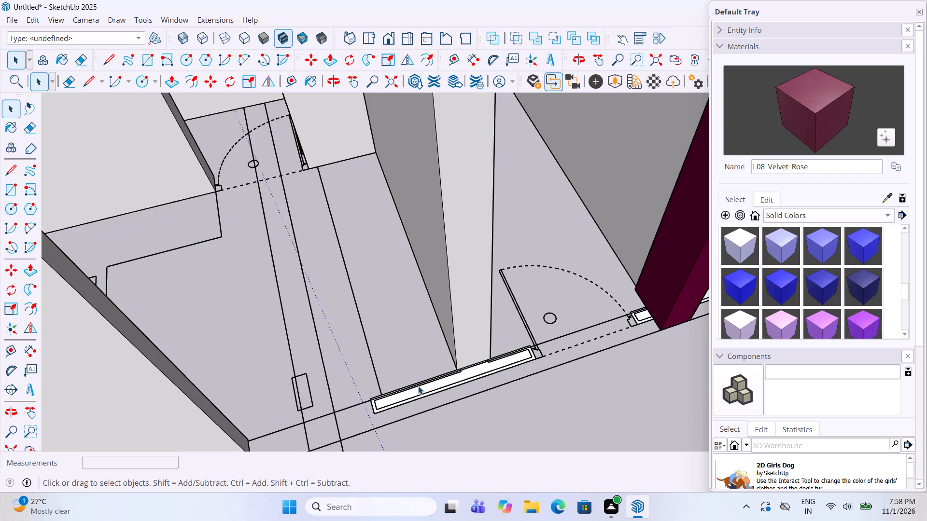
{"action": "left_click", "coordinate": [420, 387]}
{"action": "left_click", "coordinate": [420, 393]}
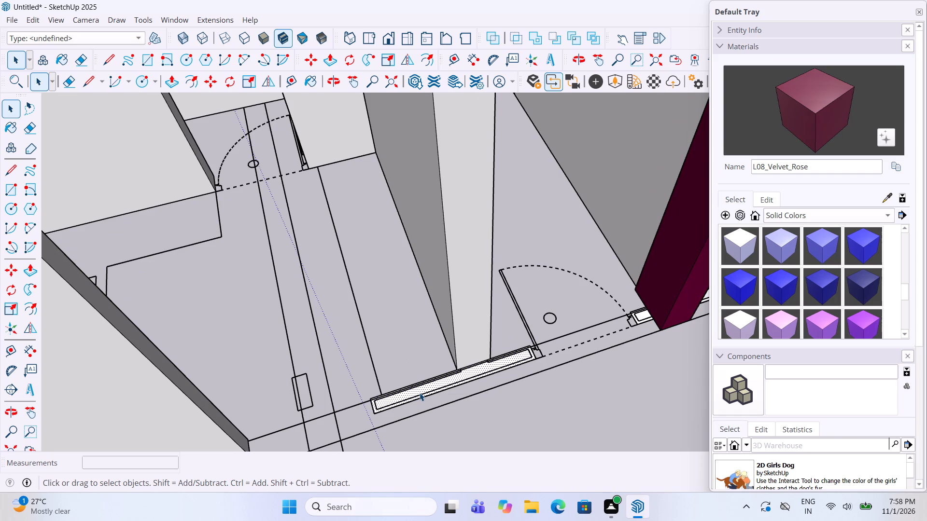
{"action": "right_click", "coordinate": [420, 393]}
{"action": "double_click", "coordinate": [448, 274]}
{"action": "left_click", "coordinate": [450, 264]}
{"action": "double_click", "coordinate": [447, 380]}
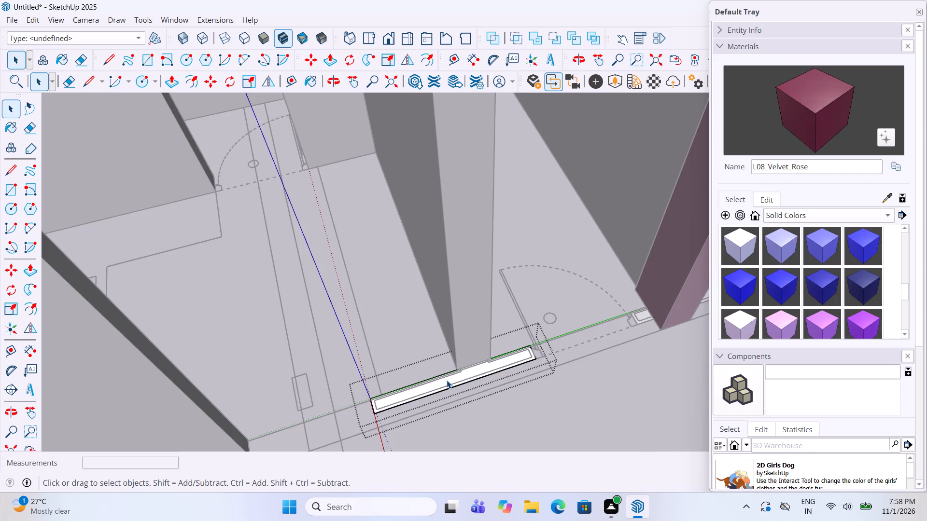
{"action": "key", "text": "p"}
{"action": "left_click", "coordinate": [445, 379]}
{"action": "scroll", "coordinate": [444, 325], "scroll_direction": "down", "scroll_amount": 12}
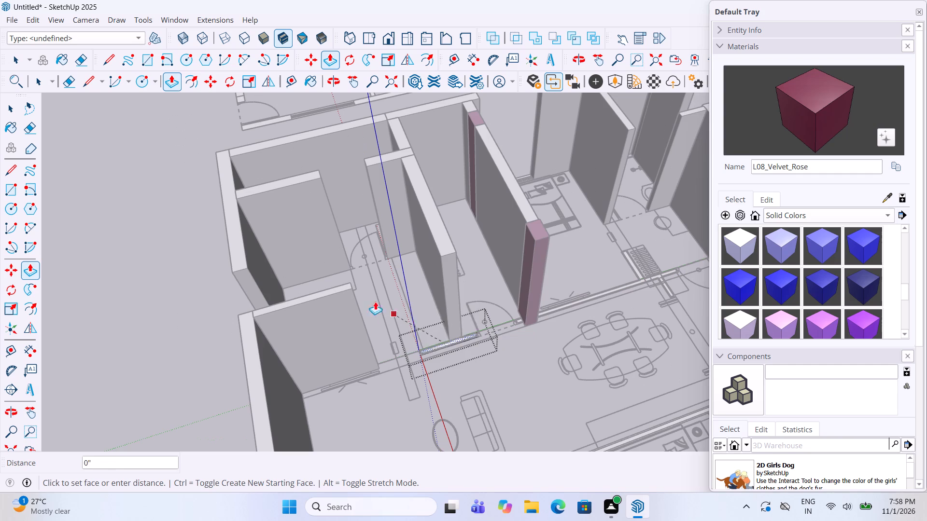
{"action": "left_click", "coordinate": [333, 289]}
{"action": "key", "text": "space"}
{"action": "left_click", "coordinate": [240, 324]}
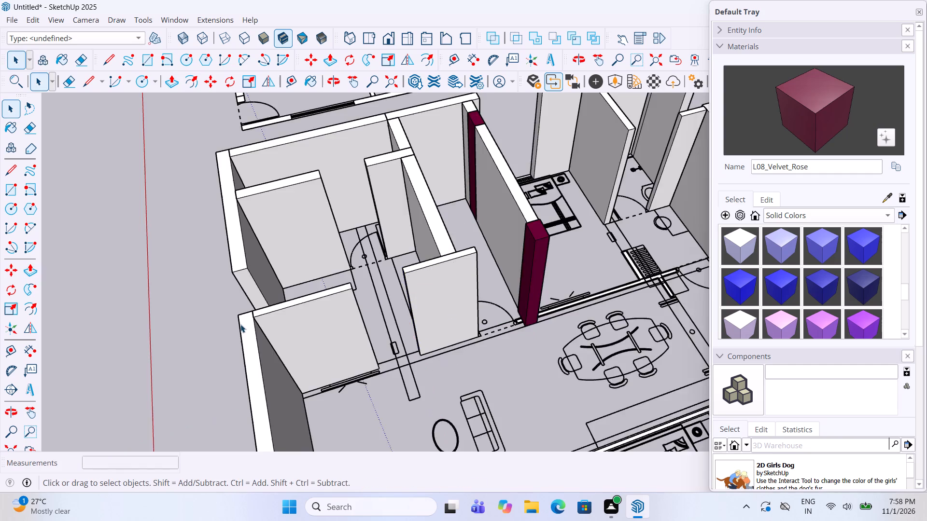
Push/Pull the small wall stub between the door swing and the maroon column up to the column's top.
{"action": "scroll", "coordinate": [240, 324], "scroll_direction": "down", "scroll_amount": 4}
{"action": "scroll", "coordinate": [520, 270], "scroll_direction": "up", "scroll_amount": 5}
{"action": "scroll", "coordinate": [451, 317], "scroll_direction": "up", "scroll_amount": 4}
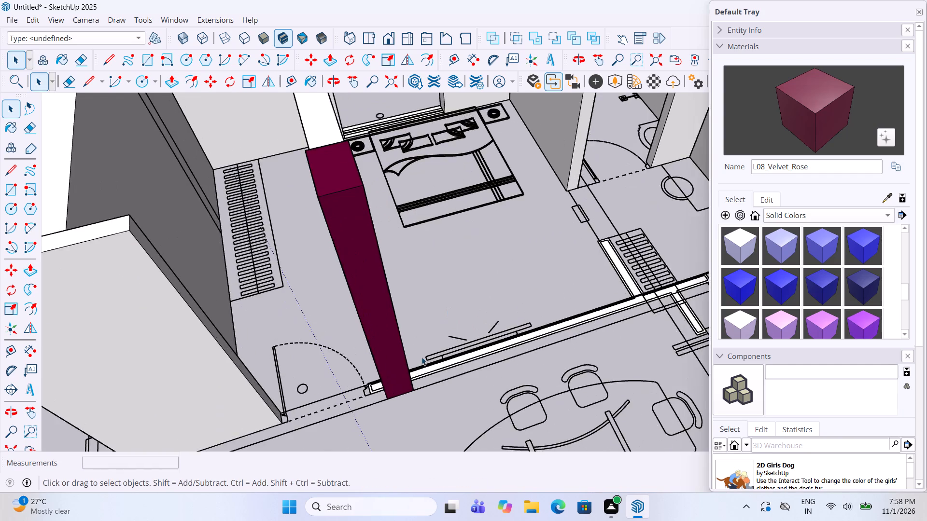
{"action": "scroll", "coordinate": [417, 360], "scroll_direction": "up", "scroll_amount": 3}
{"action": "left_click", "coordinate": [362, 397]}
{"action": "left_click", "coordinate": [361, 397]}
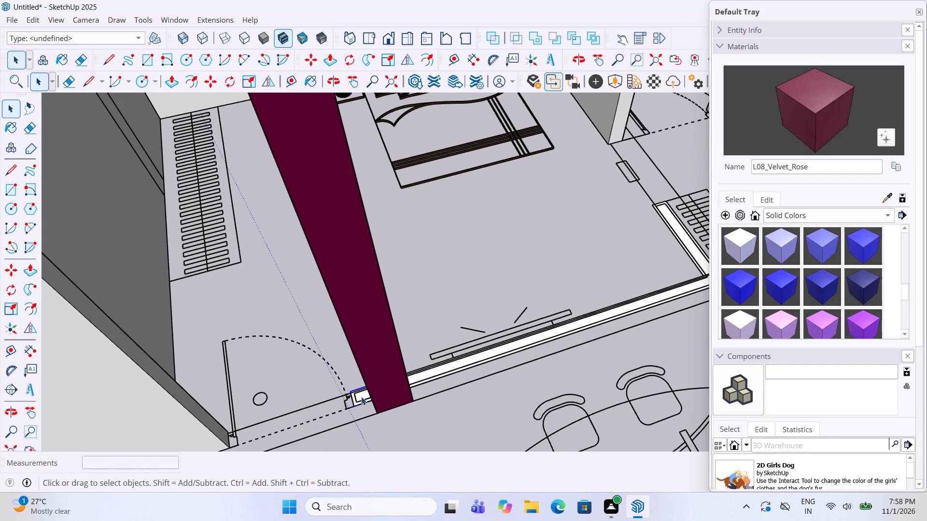
{"action": "left_click", "coordinate": [361, 397]}
{"action": "key", "text": "p"}
{"action": "left_click", "coordinate": [361, 394]}
{"action": "scroll", "coordinate": [363, 382], "scroll_direction": "down", "scroll_amount": 6}
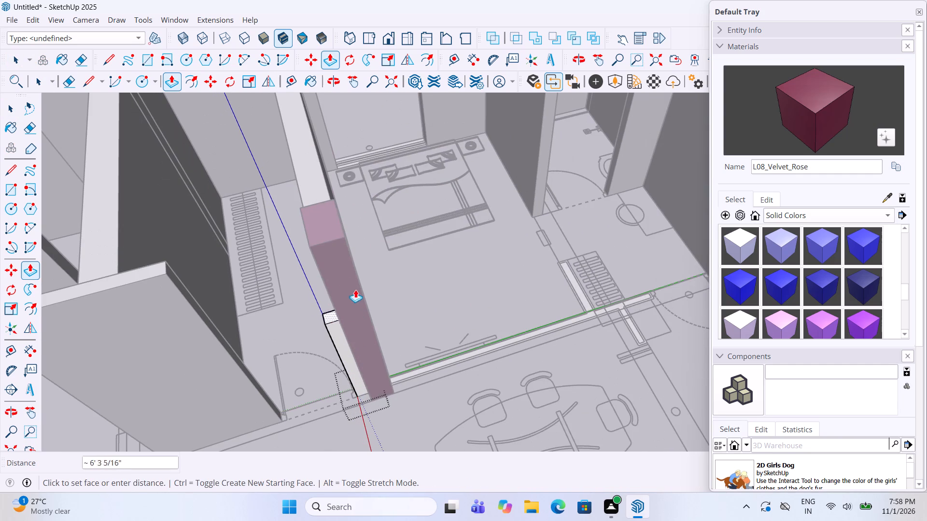
{"action": "left_click", "coordinate": [331, 233]}
{"action": "key", "text": "space"}
{"action": "left_click", "coordinate": [404, 265]}
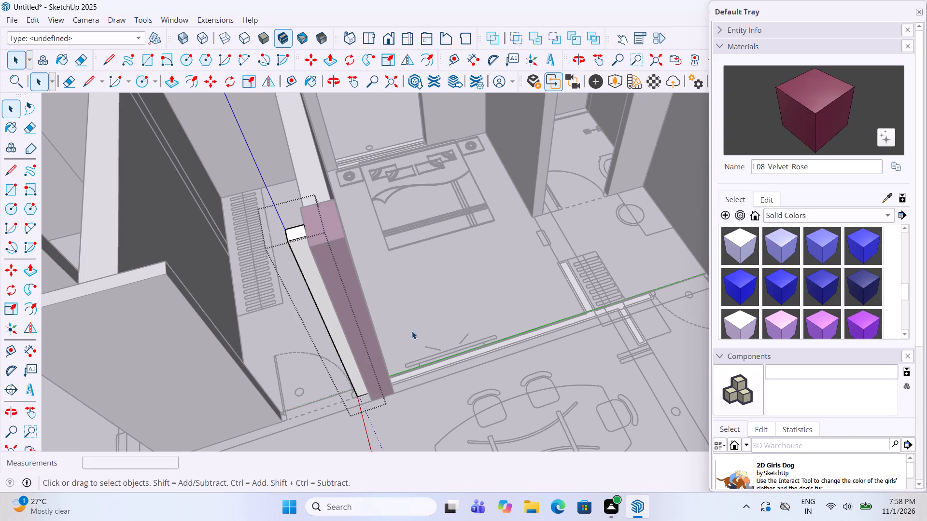
Push/Pull the long wall between the bedroom and the dining area up to the top of the maroon column.
{"action": "scroll", "coordinate": [409, 356], "scroll_direction": "up", "scroll_amount": 4}
{"action": "left_click", "coordinate": [410, 379]}
{"action": "left_click", "coordinate": [411, 380]}
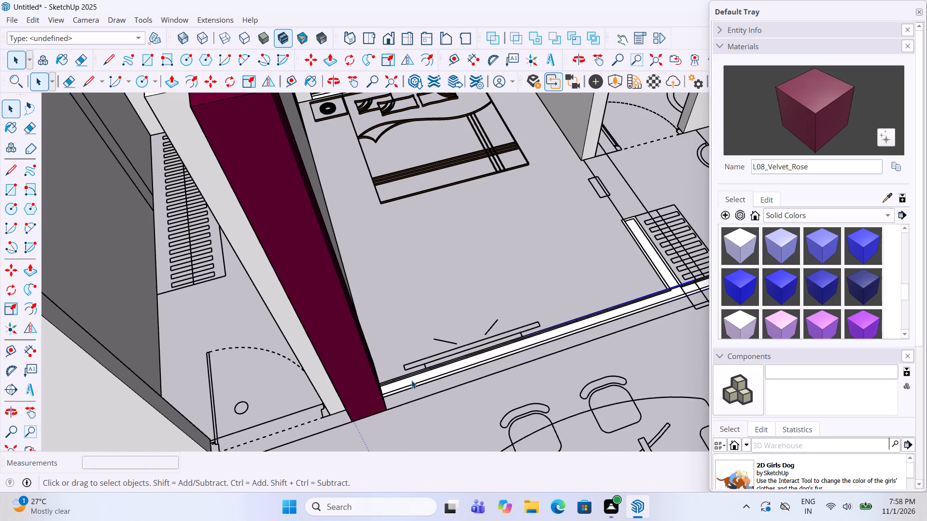
{"action": "left_click", "coordinate": [410, 379]}
{"action": "scroll", "coordinate": [414, 387], "scroll_direction": "up", "scroll_amount": 6}
{"action": "triple_click", "coordinate": [411, 378]}
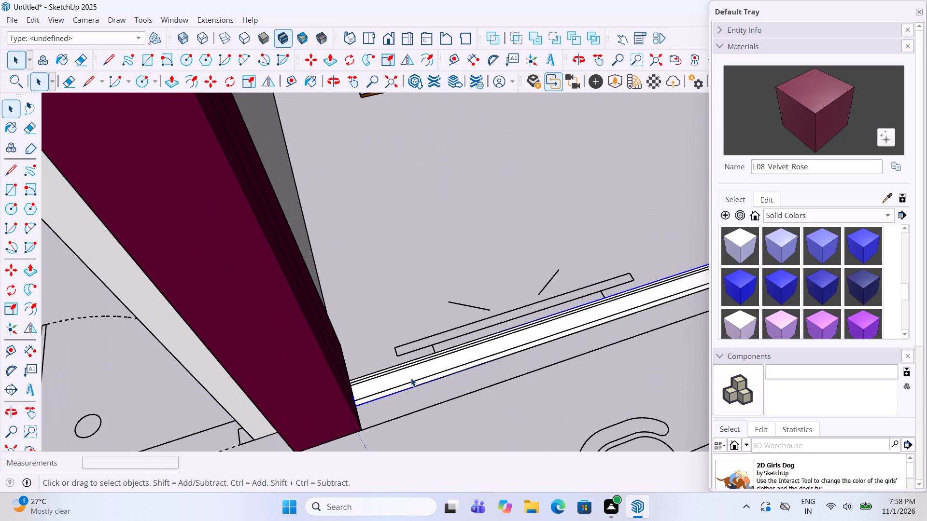
{"action": "key", "text": "p"}
{"action": "left_click", "coordinate": [411, 371]}
{"action": "scroll", "coordinate": [415, 328], "scroll_direction": "down", "scroll_amount": 14}
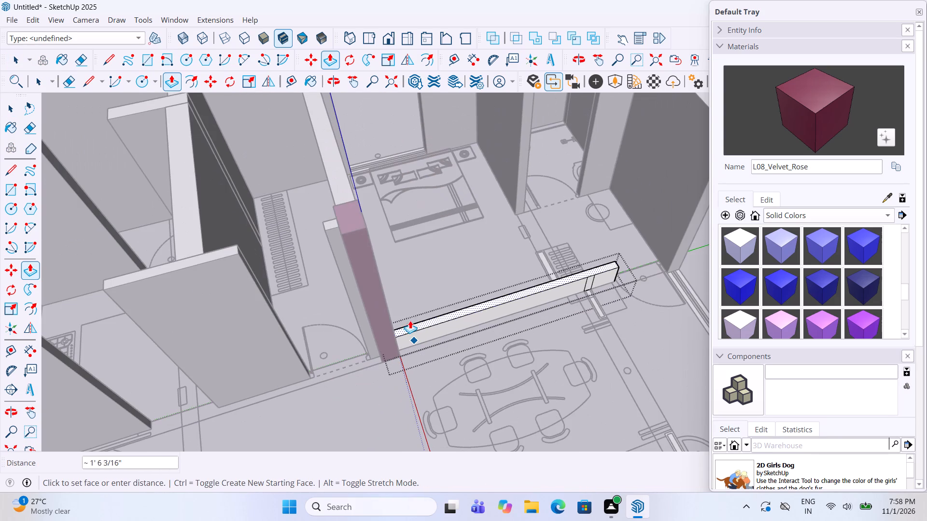
{"action": "left_click", "coordinate": [359, 223]}
{"action": "key", "text": "space"}
{"action": "left_click", "coordinate": [348, 339]}
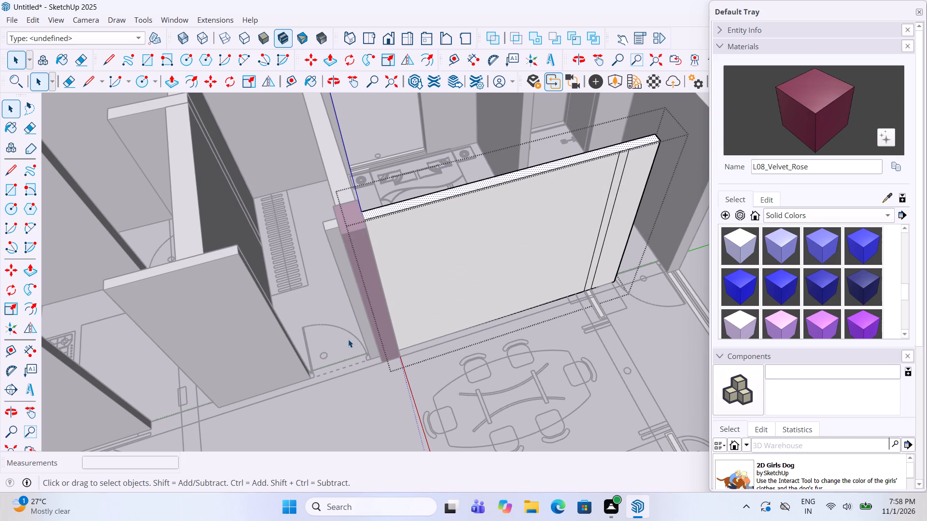
Push/Pull the short wall behind the bedroom wardrobe, on the bedroom side of the dining wall, up to the dining wall's top.
{"action": "scroll", "coordinate": [345, 339], "scroll_direction": "down", "scroll_amount": 10}
{"action": "middle_click_drag", "start_coordinate": [396, 300], "coordinate": [316, 371]}
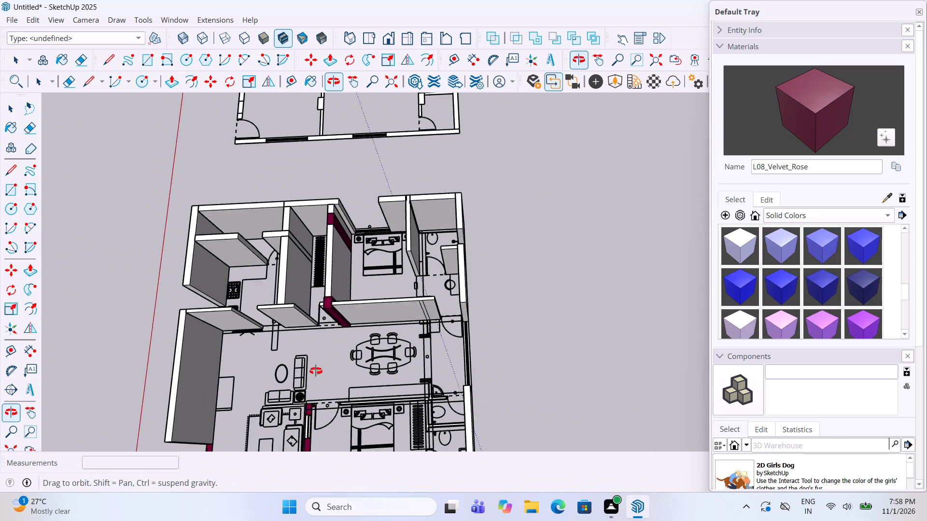
{"action": "middle_click_drag", "start_coordinate": [316, 371], "coordinate": [309, 375]}
{"action": "scroll", "coordinate": [427, 281], "scroll_direction": "up", "scroll_amount": 9}
{"action": "middle_click_drag", "start_coordinate": [300, 320], "coordinate": [296, 318]}
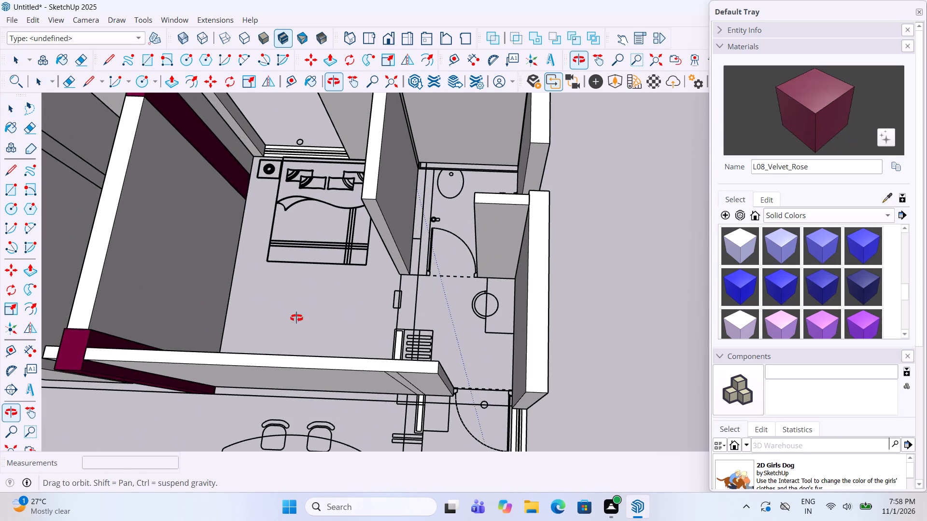
{"action": "middle_click_drag", "start_coordinate": [296, 318], "coordinate": [290, 317]}
{"action": "scroll", "coordinate": [537, 305], "scroll_direction": "down", "scroll_amount": 4}
{"action": "middle_click_drag", "start_coordinate": [542, 306], "coordinate": [341, 306]}
{"action": "scroll", "coordinate": [413, 279], "scroll_direction": "up", "scroll_amount": 9}
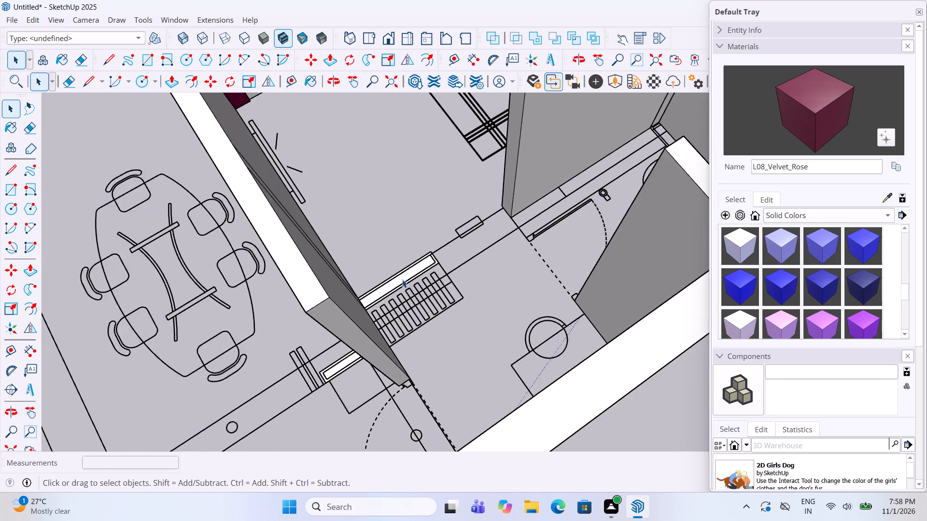
{"action": "double_click", "coordinate": [400, 277]}
{"action": "key", "text": "p"}
{"action": "left_click", "coordinate": [405, 270]}
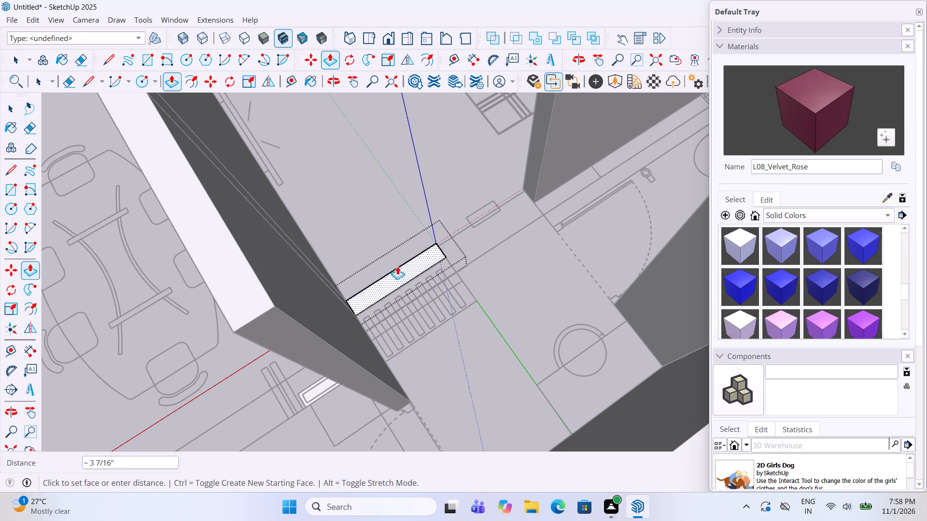
{"action": "left_click", "coordinate": [257, 292]}
{"action": "key", "text": "space"}
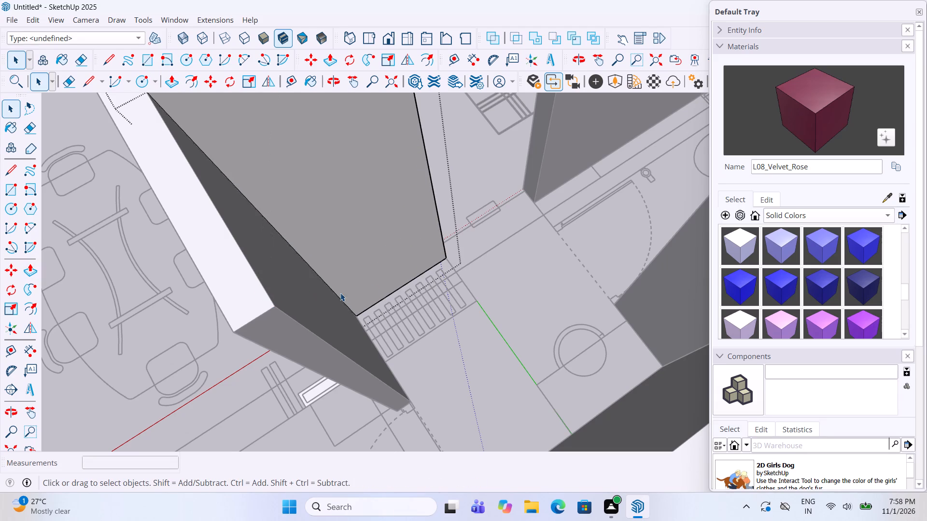
{"action": "left_click", "coordinate": [471, 274]}
Push/Pull the short wall piece on the dining side of the bedroom-dining wall, near the passage door, up to that wall's top.
{"action": "scroll", "coordinate": [482, 253], "scroll_direction": "down", "scroll_amount": 6}
{"action": "scroll", "coordinate": [424, 316], "scroll_direction": "up", "scroll_amount": 5}
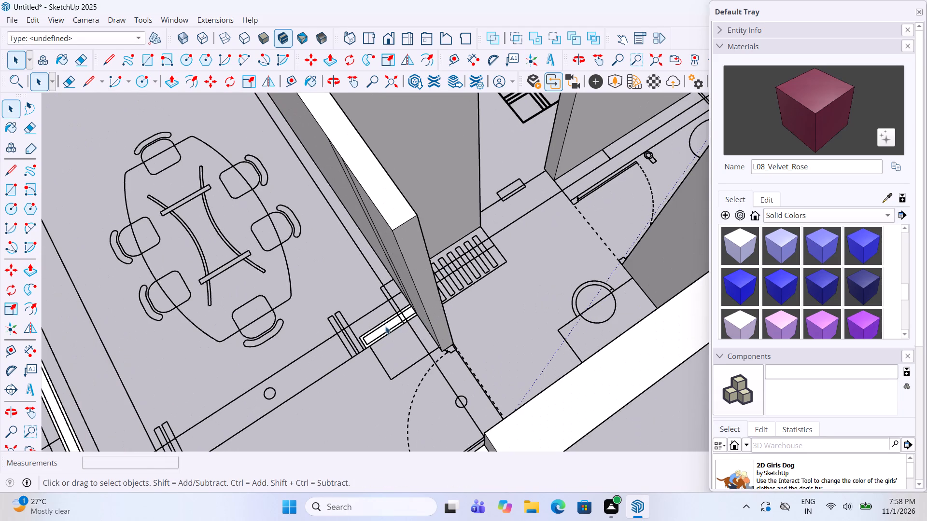
{"action": "double_click", "coordinate": [386, 327]}
{"action": "left_click", "coordinate": [386, 327]}
{"action": "key", "text": "p"}
{"action": "left_click", "coordinate": [383, 325]}
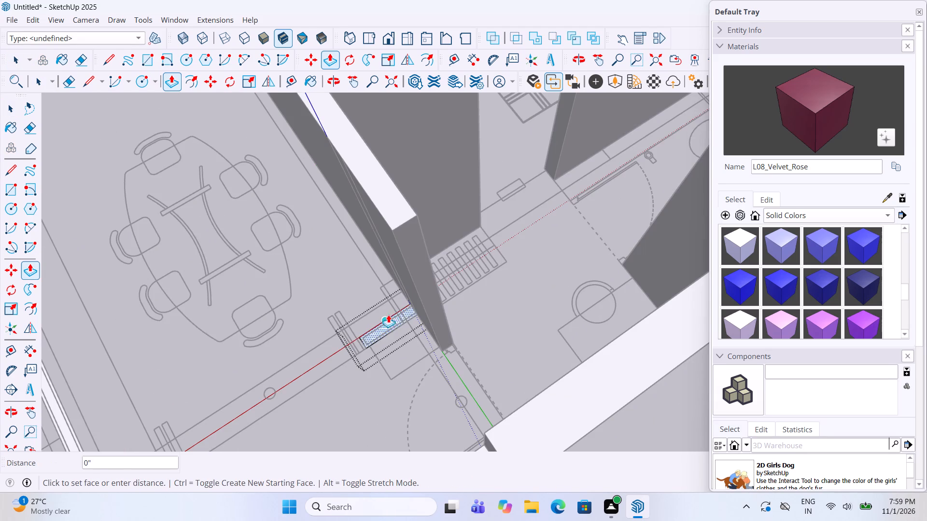
{"action": "left_click", "coordinate": [400, 225]}
{"action": "key", "text": "space"}
{"action": "left_click", "coordinate": [495, 268]}
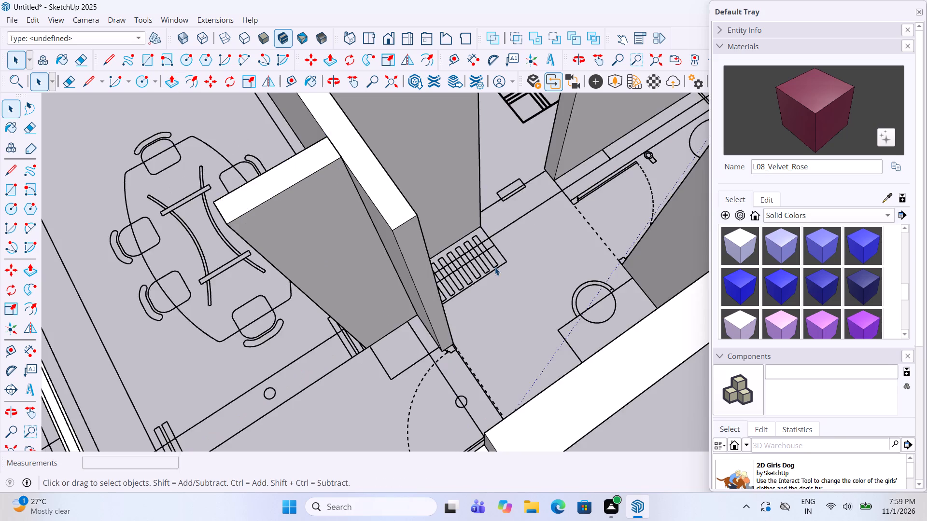
Push/Pull the short wall piece between the dining area and the corner basin of the lower toilet up to 10'.
{"action": "scroll", "coordinate": [494, 260], "scroll_direction": "down", "scroll_amount": 10}
{"action": "scroll", "coordinate": [400, 315], "scroll_direction": "up", "scroll_amount": 2}
{"action": "scroll", "coordinate": [327, 350], "scroll_direction": "up", "scroll_amount": 5}
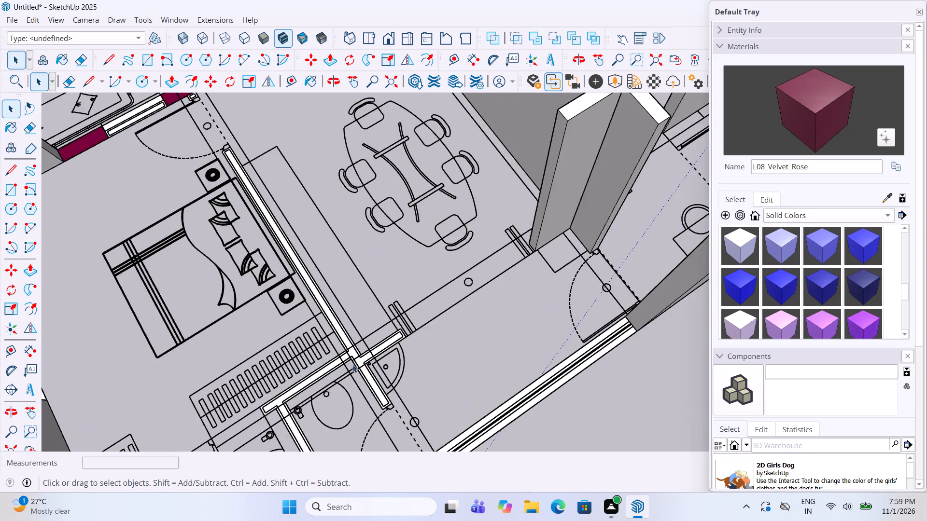
{"action": "scroll", "coordinate": [356, 362], "scroll_direction": "up", "scroll_amount": 5}
{"action": "left_click", "coordinate": [376, 350]}
{"action": "double_click", "coordinate": [376, 350]}
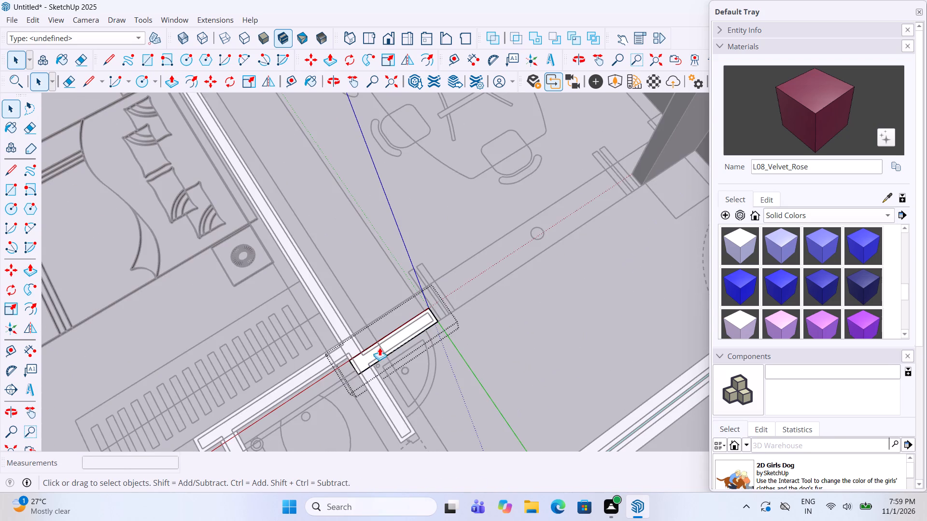
{"action": "key", "text": "p"}
{"action": "left_click", "coordinate": [383, 344]}
{"action": "scroll", "coordinate": [384, 326], "scroll_direction": "down", "scroll_amount": 12}
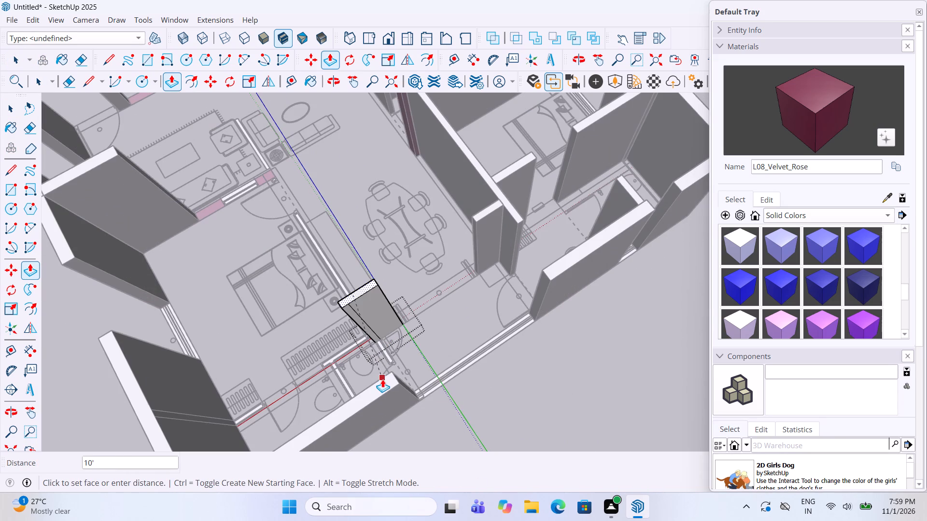
{"action": "left_click", "coordinate": [382, 380]}
{"action": "key", "text": "space"}
{"action": "left_click", "coordinate": [414, 360]}
Push/Pull the short wall piece between the corner basin and the toilet's door up to the height of the adjoining wall.
{"action": "scroll", "coordinate": [364, 362], "scroll_direction": "up", "scroll_amount": 10}
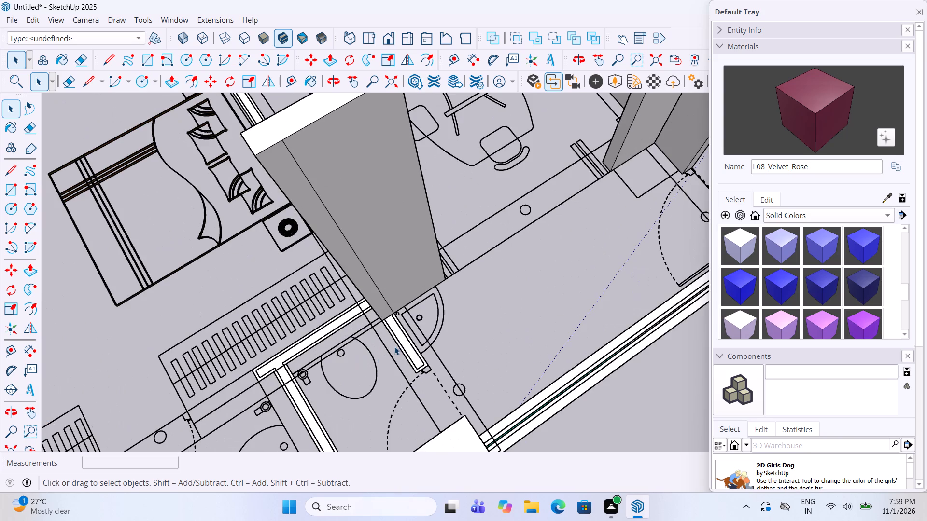
{"action": "double_click", "coordinate": [406, 346]}
{"action": "key", "text": "p"}
{"action": "left_click", "coordinate": [407, 345]}
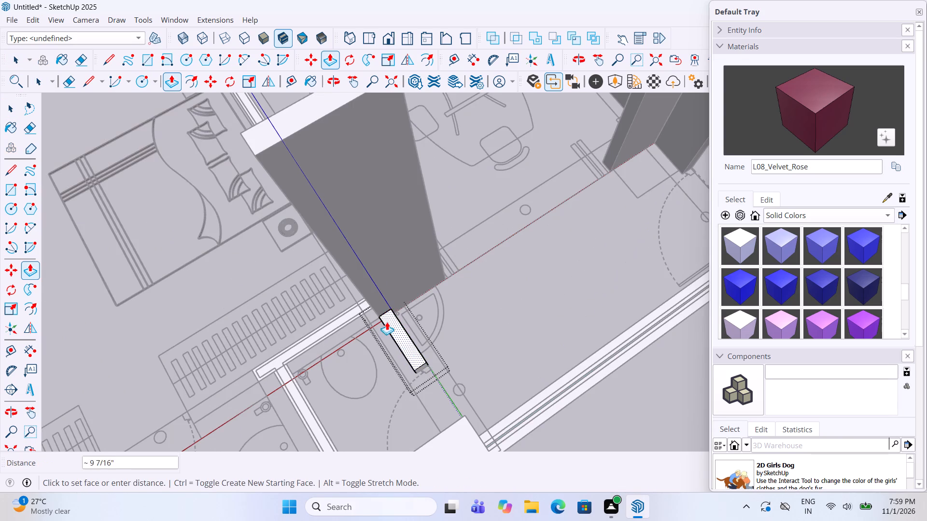
{"action": "left_click", "coordinate": [307, 123]}
{"action": "key", "text": "space"}
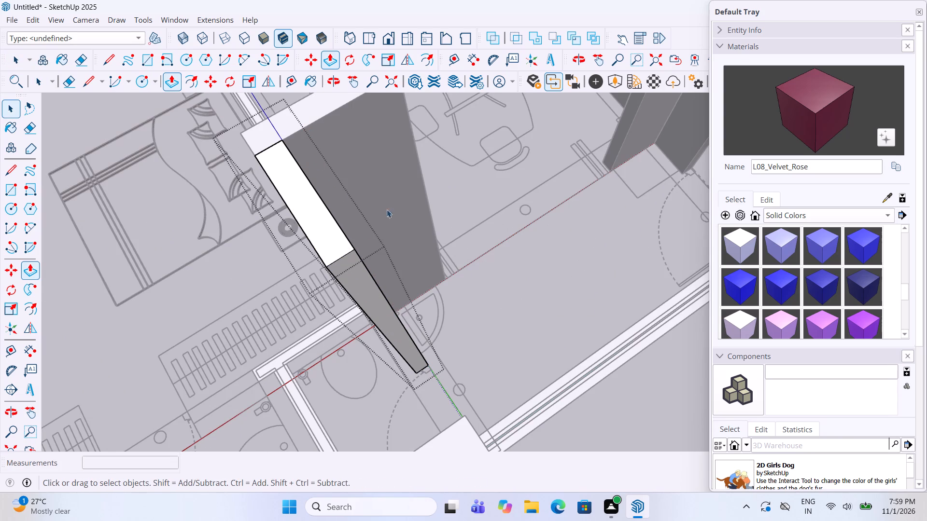
{"action": "left_click", "coordinate": [510, 275]}
Push/Pull the wall between the lower bedroom's long wardrobe and the toilet up to the height of the adjoining short wall.
{"action": "scroll", "coordinate": [510, 275], "scroll_direction": "down", "scroll_amount": 5}
{"action": "scroll", "coordinate": [395, 316], "scroll_direction": "up", "scroll_amount": 7}
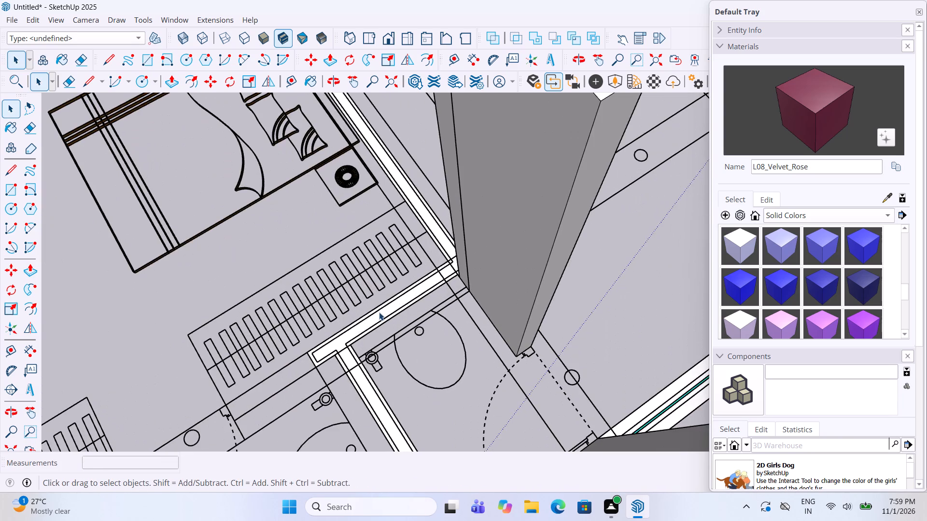
{"action": "double_click", "coordinate": [379, 312]}
{"action": "key", "text": "p"}
{"action": "left_click", "coordinate": [386, 312]}
{"action": "scroll", "coordinate": [385, 304], "scroll_direction": "down", "scroll_amount": 7}
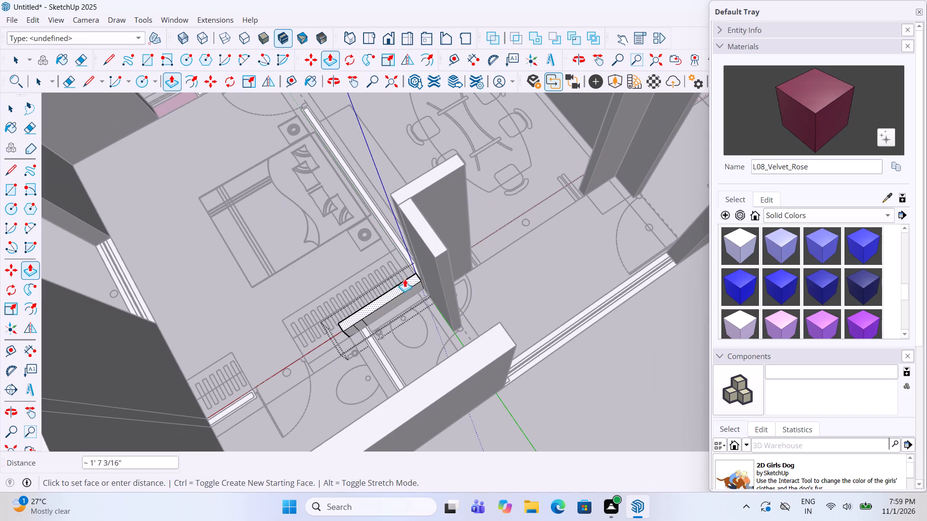
{"action": "left_click", "coordinate": [435, 247]}
{"action": "key", "text": "space"}
{"action": "left_click", "coordinate": [473, 272]}
Push/Pull the partition between the two adjacent toilets of the lower bedroom up to 10'.
{"action": "scroll", "coordinate": [393, 317], "scroll_direction": "up", "scroll_amount": 4}
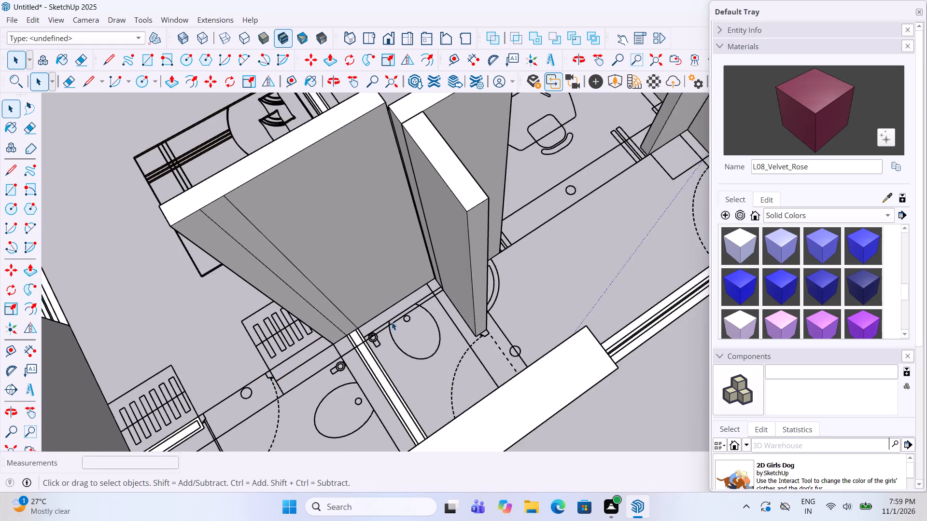
{"action": "double_click", "coordinate": [378, 378]}
{"action": "key", "text": "p"}
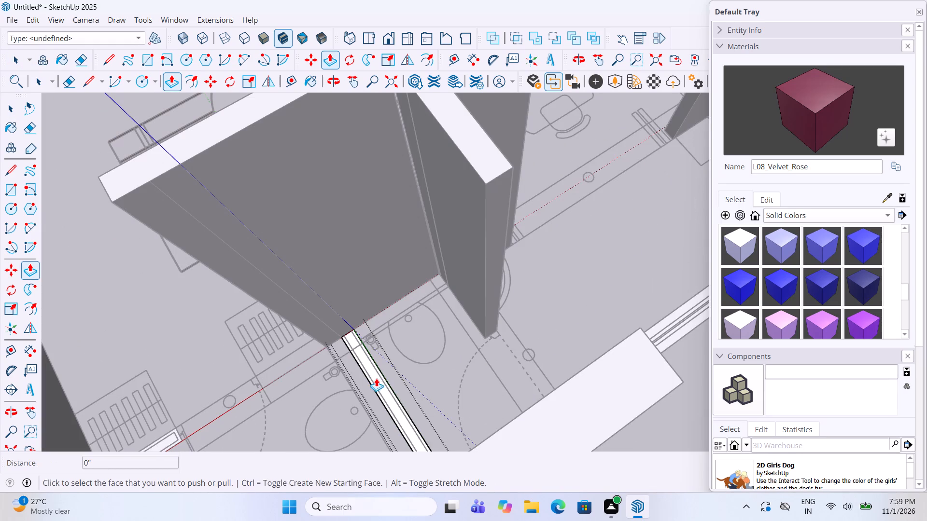
{"action": "left_click", "coordinate": [376, 378]}
{"action": "scroll", "coordinate": [374, 363], "scroll_direction": "down", "scroll_amount": 4}
{"action": "left_click", "coordinate": [434, 260]}
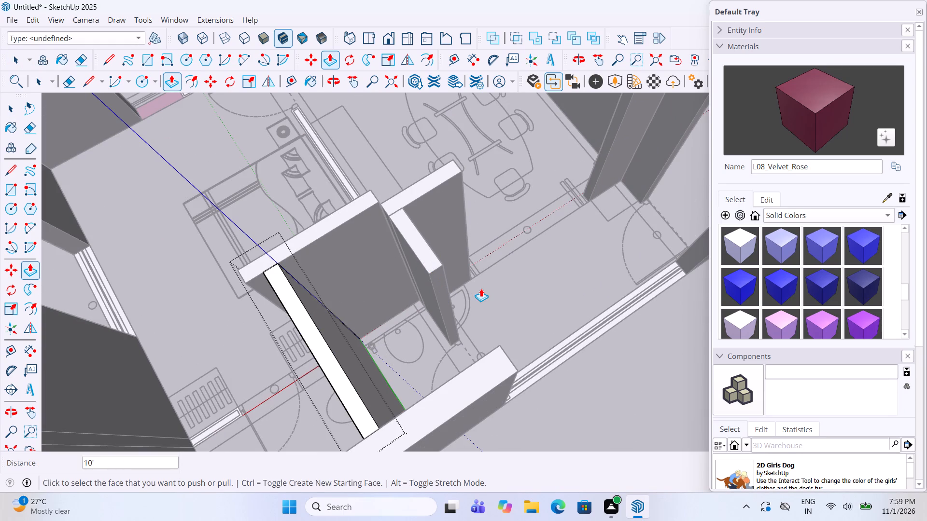
{"action": "left_click", "coordinate": [481, 288]}
{"action": "key", "text": "space"}
{"action": "left_click", "coordinate": [489, 288]}
Push/Pull the short wall piece between the lower bedroom's small wardrobe and the toilet, beside the outer wall, up to 10'.
{"action": "scroll", "coordinate": [483, 297], "scroll_direction": "down", "scroll_amount": 6}
{"action": "middle_click_drag", "start_coordinate": [465, 309], "coordinate": [377, 342]}
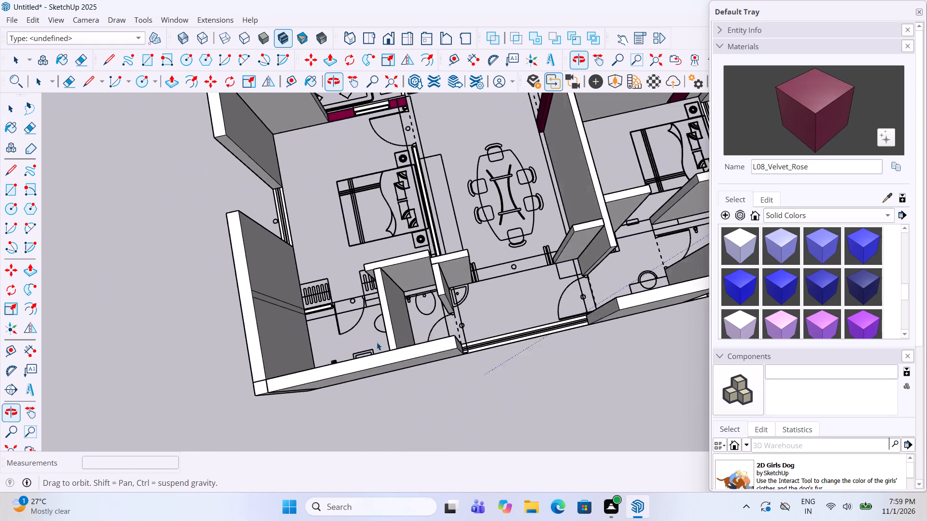
{"action": "middle_click_drag", "start_coordinate": [377, 342], "coordinate": [377, 342]}
{"action": "scroll", "coordinate": [322, 303], "scroll_direction": "up", "scroll_amount": 8}
{"action": "left_click", "coordinate": [322, 303]}
{"action": "double_click", "coordinate": [322, 303]}
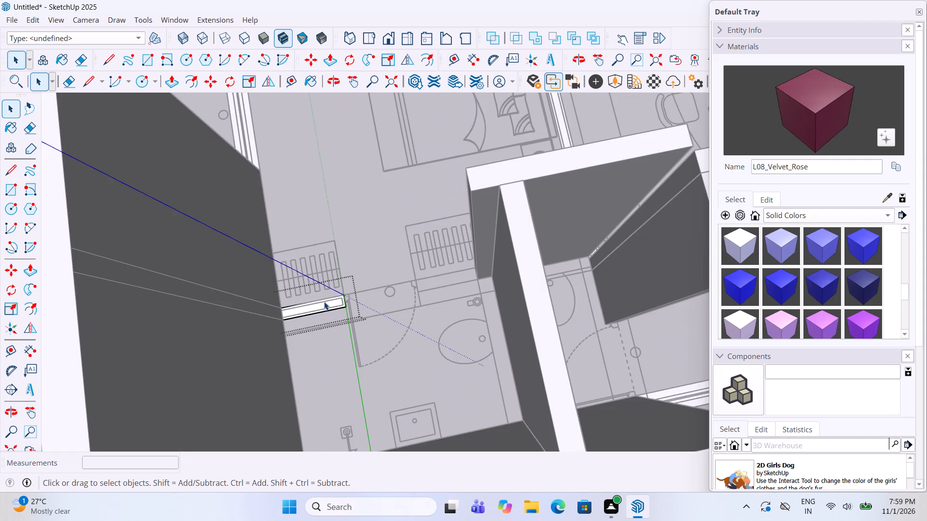
{"action": "key", "text": "p"}
{"action": "left_click", "coordinate": [324, 302]}
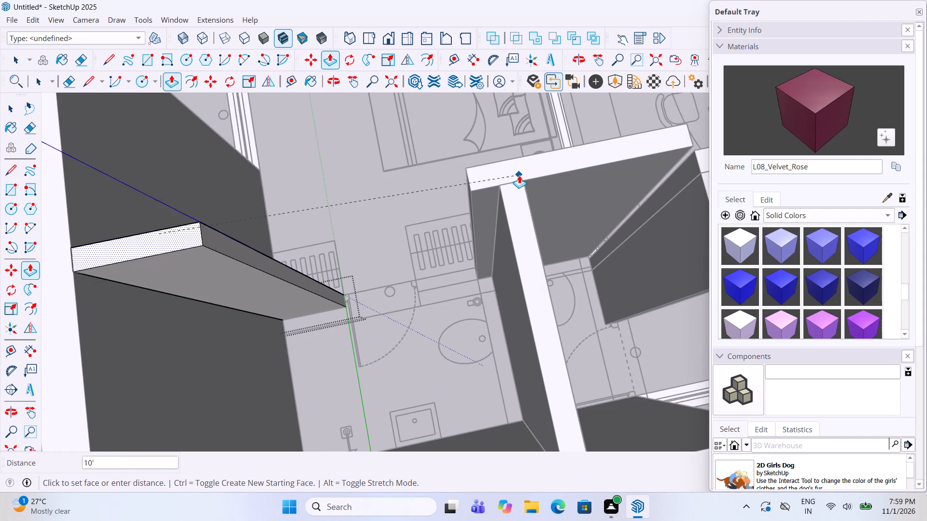
{"action": "left_click", "coordinate": [519, 175]}
{"action": "key", "text": "space"}
{"action": "left_click", "coordinate": [573, 268]}
Push/Pull the long wall between the lower bedroom and the dining area up to 10'.
{"action": "scroll", "coordinate": [569, 279], "scroll_direction": "down", "scroll_amount": 11}
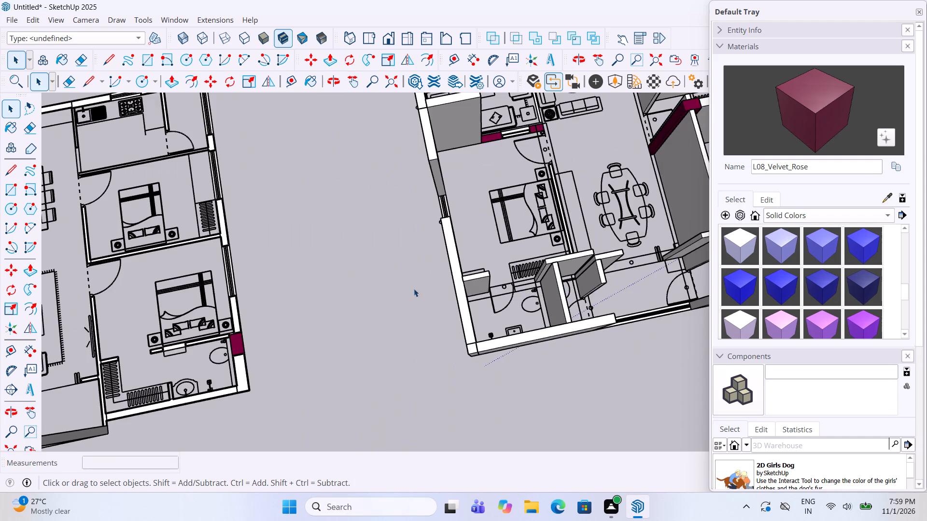
{"action": "scroll", "coordinate": [406, 288], "scroll_direction": "down", "scroll_amount": 5}
{"action": "scroll", "coordinate": [498, 259], "scroll_direction": "up", "scroll_amount": 10}
{"action": "double_click", "coordinate": [534, 246]}
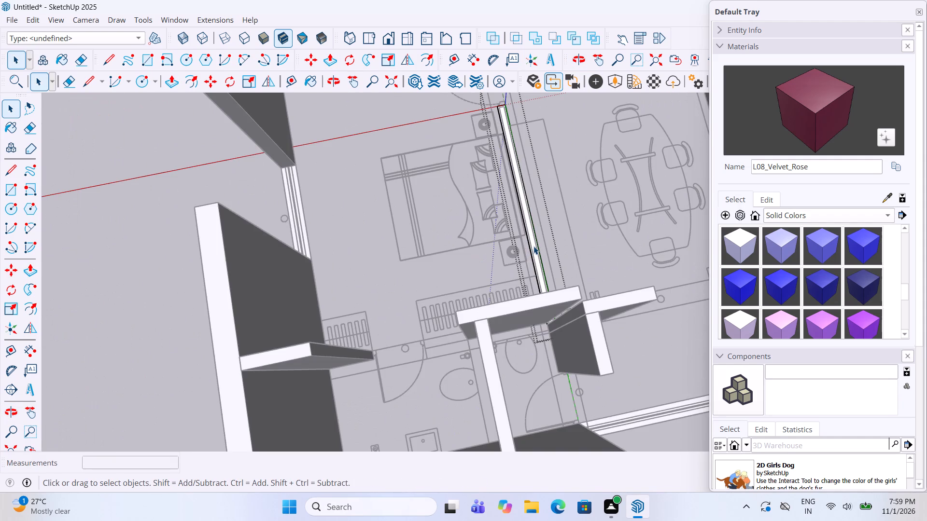
{"action": "key", "text": "p"}
{"action": "left_click", "coordinate": [535, 250]}
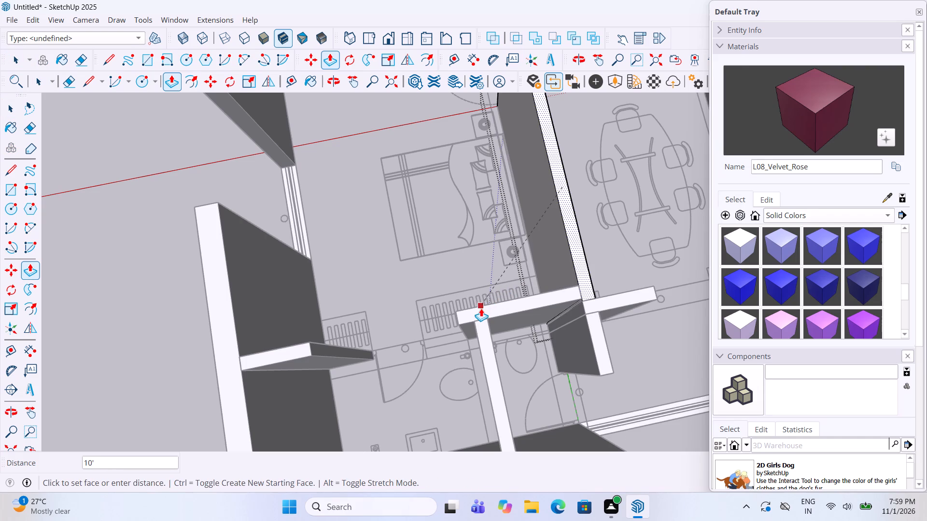
{"action": "left_click", "coordinate": [481, 308]}
{"action": "key", "text": "space"}
{"action": "left_click", "coordinate": [476, 281]}
Push/Pull the column midway along the wall between the sitting area and the lower bedroom up to the adjoining wall's height.
{"action": "scroll", "coordinate": [467, 298], "scroll_direction": "down", "scroll_amount": 11}
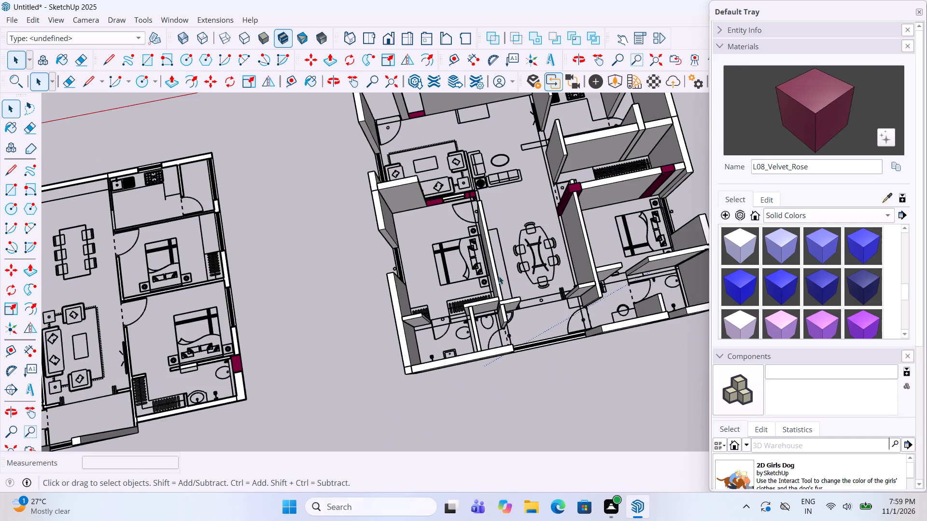
{"action": "scroll", "coordinate": [476, 202], "scroll_direction": "up", "scroll_amount": 10}
{"action": "scroll", "coordinate": [409, 204], "scroll_direction": "up", "scroll_amount": 2}
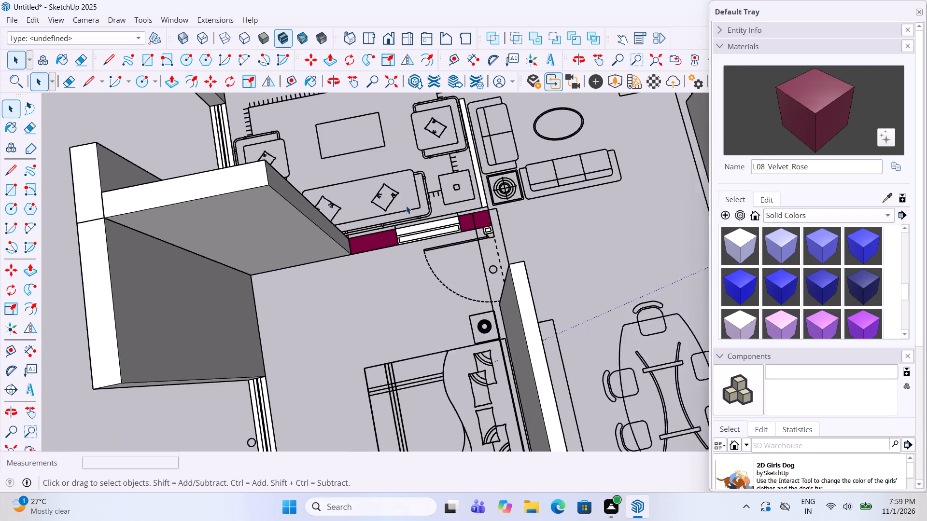
{"action": "scroll", "coordinate": [406, 206], "scroll_direction": "up", "scroll_amount": 1}
{"action": "double_click", "coordinate": [379, 237]}
{"action": "key", "text": "p"}
{"action": "left_click", "coordinate": [375, 242]}
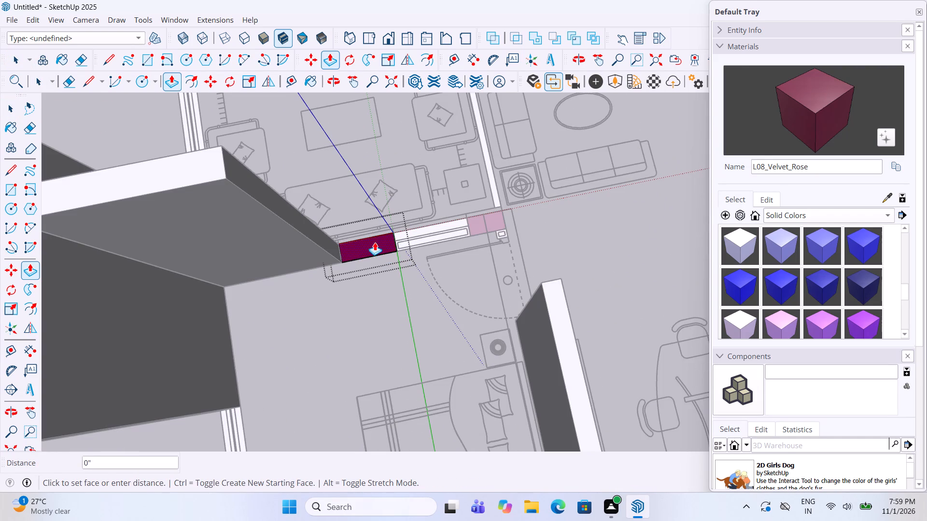
{"action": "left_click", "coordinate": [216, 171]}
{"action": "key", "text": "space"}
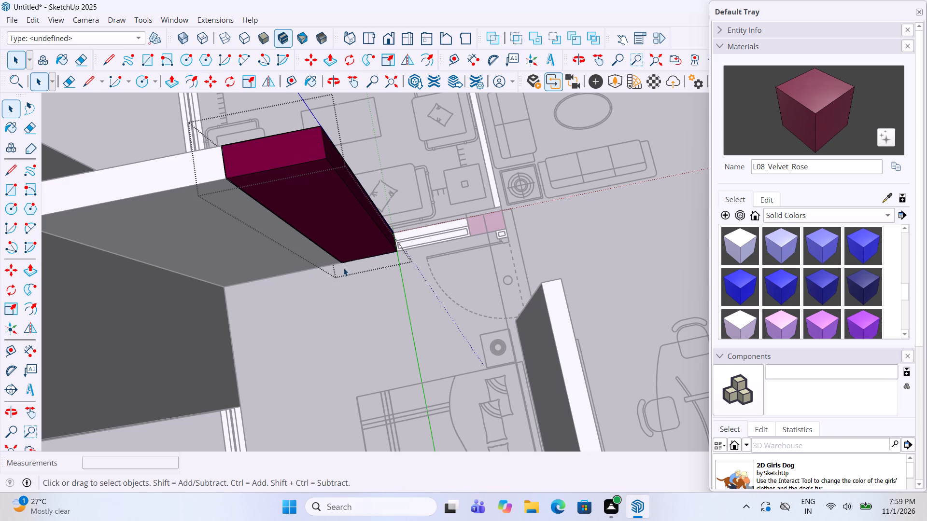
{"action": "left_click", "coordinate": [353, 285]}
Push/Pull the column beside the lower bedroom's door up to 10', matching the neighbouring raised column.
{"action": "left_click", "coordinate": [470, 232]}
{"action": "double_click", "coordinate": [480, 223]}
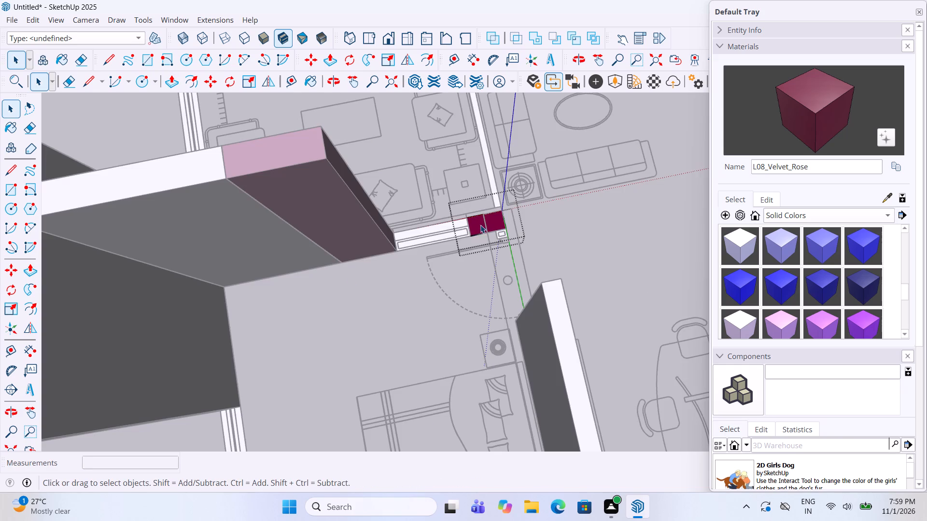
{"action": "key", "text": "p"}
{"action": "left_click", "coordinate": [482, 225]}
{"action": "left_click", "coordinate": [299, 155]}
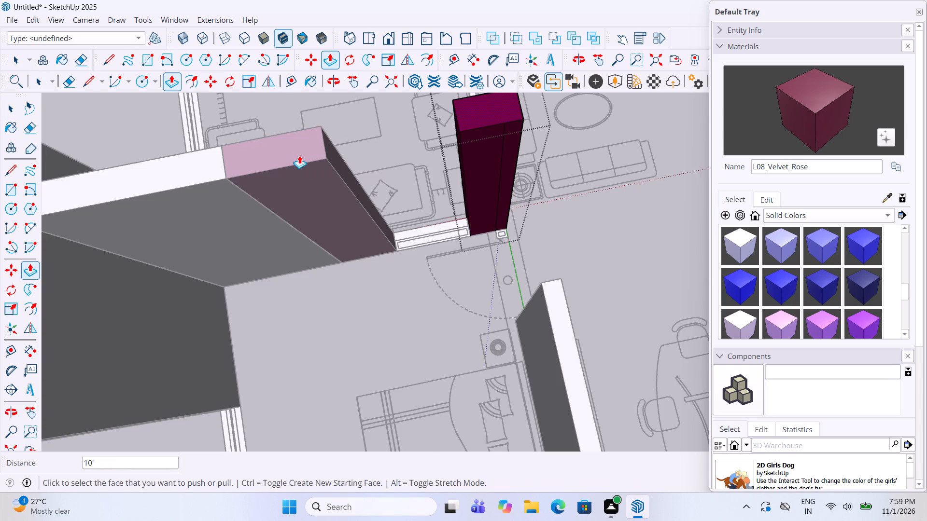
{"action": "key", "text": "space"}
{"action": "left_click", "coordinate": [372, 264]}
Push/Pull the wall piece between the two columns of the sitting area and lower bedroom up to the columns' height.
{"action": "scroll", "coordinate": [372, 267], "scroll_direction": "down", "scroll_amount": 13}
{"action": "scroll", "coordinate": [412, 256], "scroll_direction": "up", "scroll_amount": 4}
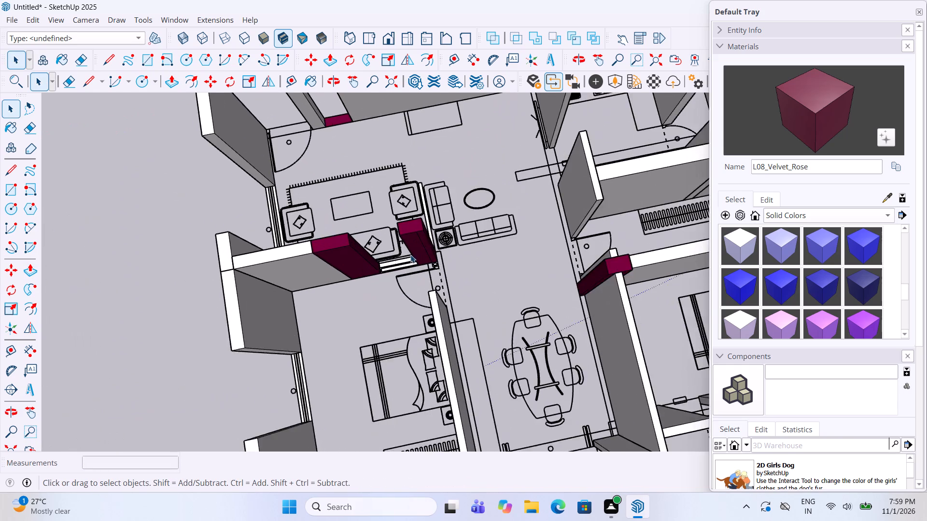
{"action": "scroll", "coordinate": [410, 255], "scroll_direction": "up", "scroll_amount": 10}
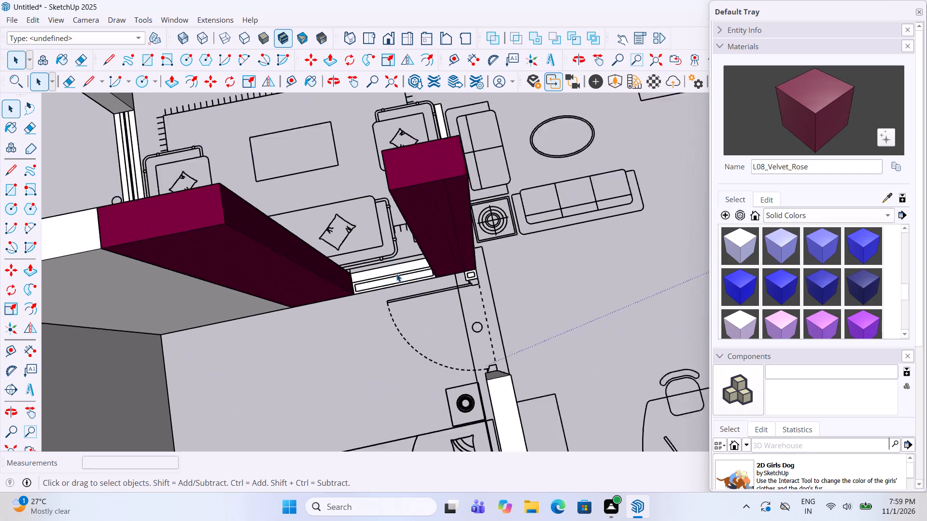
{"action": "scroll", "coordinate": [396, 274], "scroll_direction": "up", "scroll_amount": 2}
{"action": "left_click", "coordinate": [395, 280]}
{"action": "double_click", "coordinate": [396, 280]}
{"action": "key", "text": "p"}
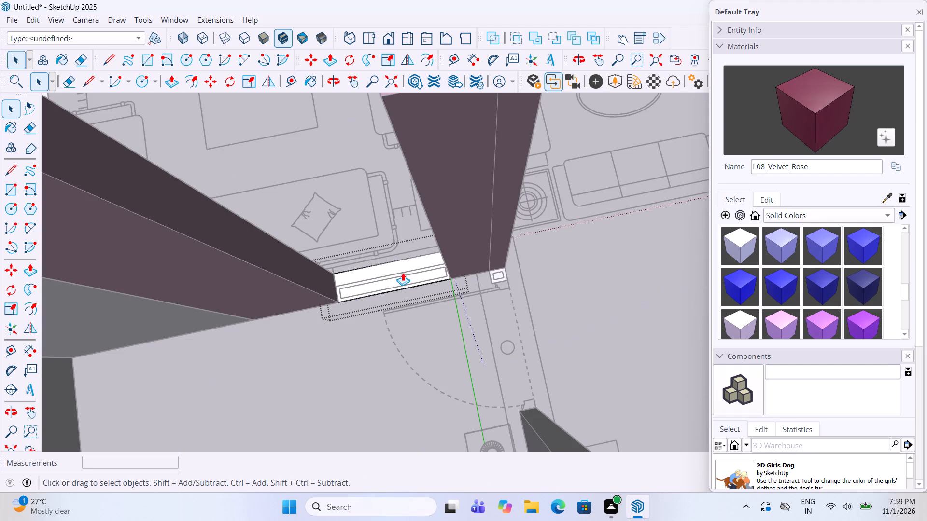
{"action": "left_click", "coordinate": [403, 273]}
{"action": "scroll", "coordinate": [399, 251], "scroll_direction": "down", "scroll_amount": 9}
{"action": "left_click", "coordinate": [310, 228]}
{"action": "key", "text": "space"}
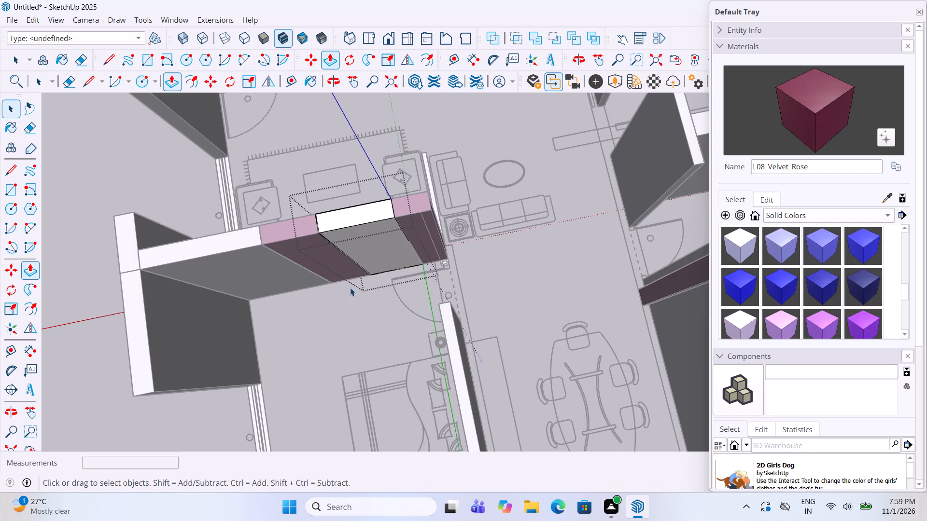
{"action": "left_click", "coordinate": [355, 299]}
Push/Pull the thin partition between the sitting area's armchair and the adjacent sofas up to 10'.
{"action": "scroll", "coordinate": [390, 297], "scroll_direction": "down", "scroll_amount": 11}
{"action": "scroll", "coordinate": [423, 262], "scroll_direction": "up", "scroll_amount": 4}
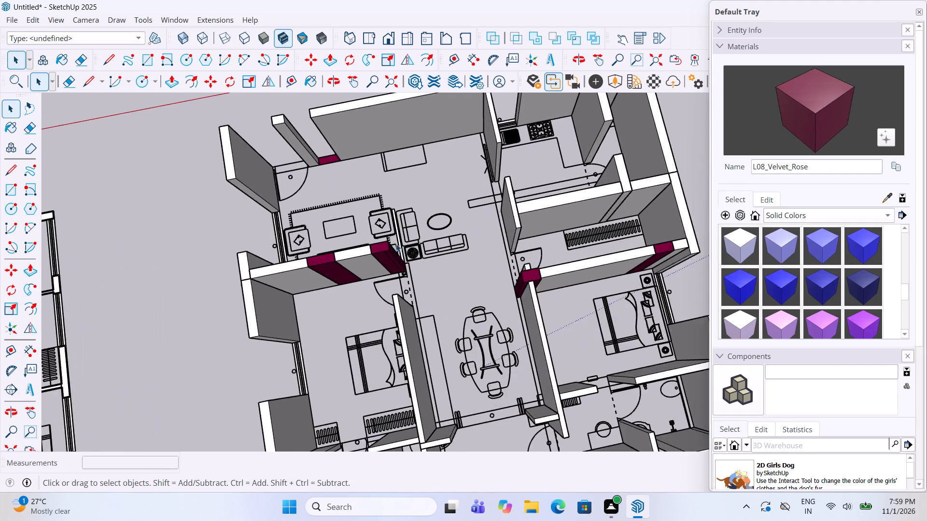
{"action": "scroll", "coordinate": [395, 239], "scroll_direction": "up", "scroll_amount": 14}
{"action": "triple_click", "coordinate": [407, 260]}
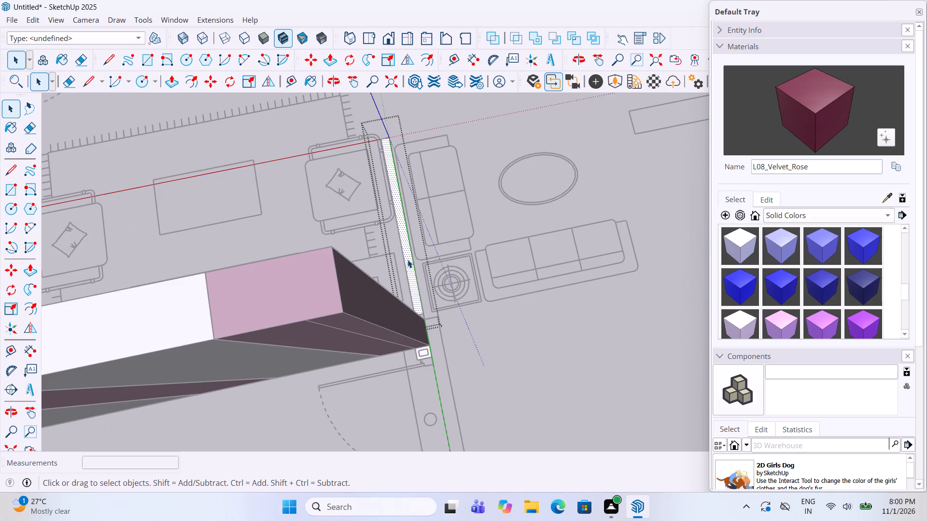
{"action": "key", "text": "p"}
{"action": "left_click", "coordinate": [407, 260]}
{"action": "left_click", "coordinate": [326, 287]}
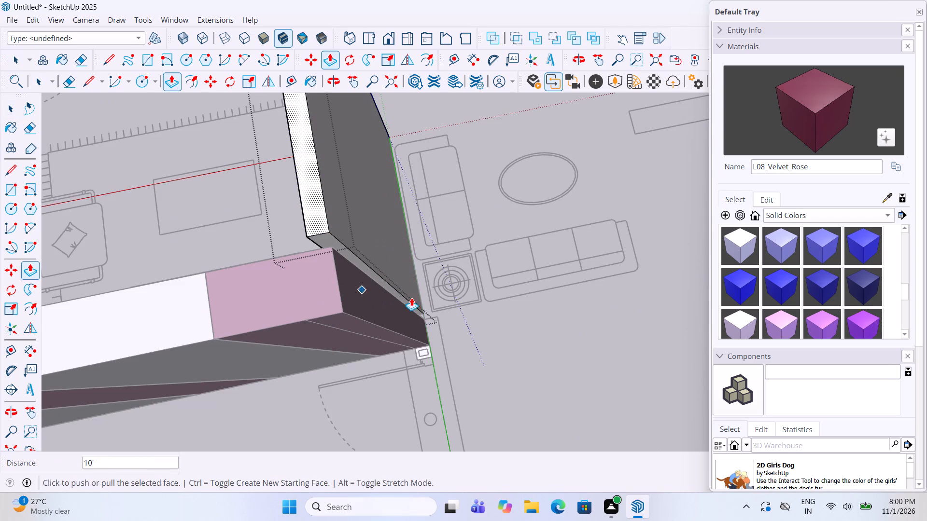
{"action": "key", "text": "space"}
{"action": "left_click", "coordinate": [468, 319]}
Push/Pull the end face of the thin sitting-area partition to meet the adjacent column, closing the gap.
{"action": "scroll", "coordinate": [468, 319], "scroll_direction": "down", "scroll_amount": 6}
{"action": "middle_click_drag", "start_coordinate": [465, 315], "coordinate": [419, 243]}
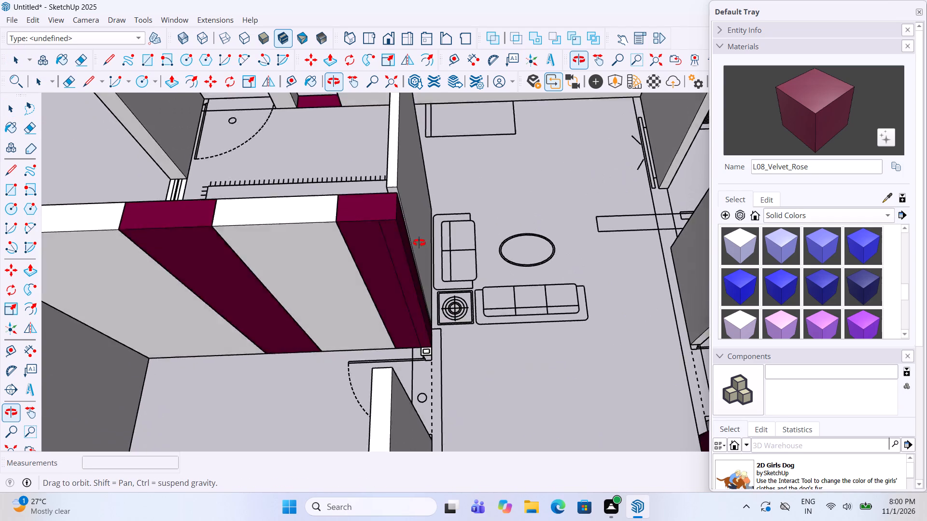
{"action": "middle_click_drag", "start_coordinate": [419, 243], "coordinate": [753, 289]}
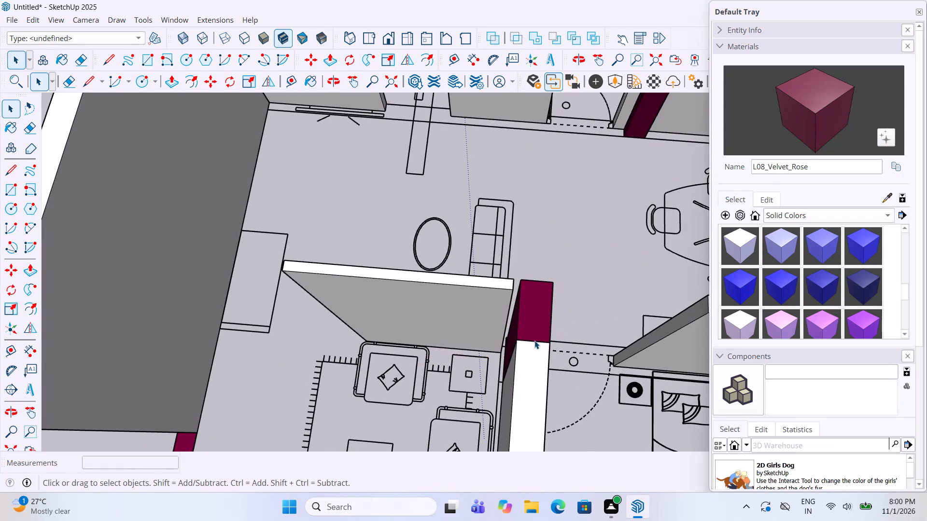
{"action": "scroll", "coordinate": [524, 351], "scroll_direction": "up", "scroll_amount": 17}
{"action": "scroll", "coordinate": [506, 334], "scroll_direction": "down", "scroll_amount": 8}
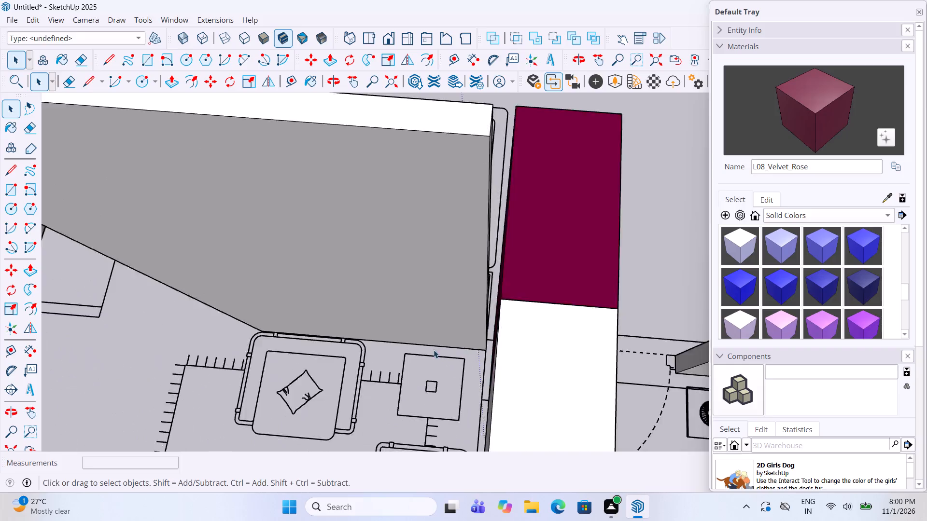
{"action": "scroll", "coordinate": [423, 333], "scroll_direction": "down", "scroll_amount": 13}
{"action": "middle_click_drag", "start_coordinate": [502, 283], "coordinate": [299, 290]}
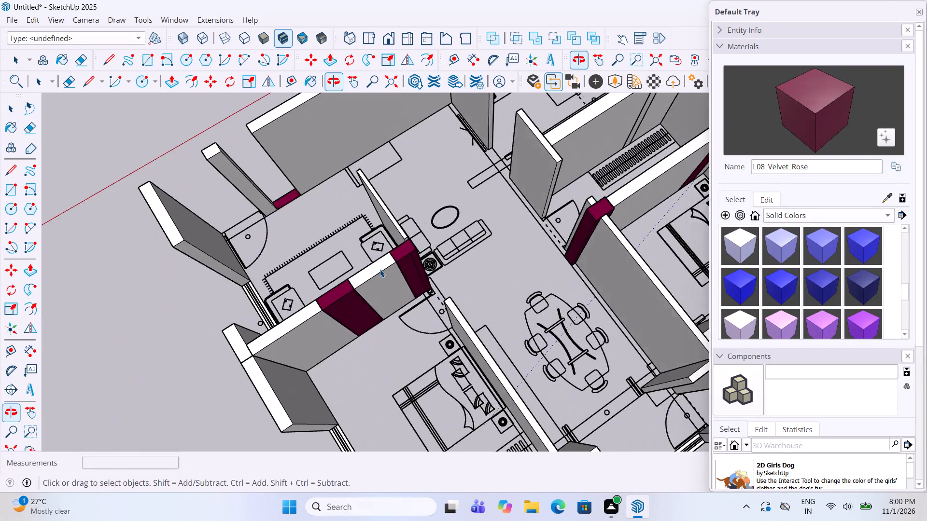
{"action": "scroll", "coordinate": [459, 248], "scroll_direction": "up", "scroll_amount": 4}
{"action": "middle_click_drag", "start_coordinate": [455, 247], "coordinate": [244, 241]}
{"action": "scroll", "coordinate": [244, 241], "scroll_direction": "up", "scroll_amount": 1}
{"action": "middle_click_drag", "start_coordinate": [406, 177], "coordinate": [262, 183]}
{"action": "scroll", "coordinate": [402, 176], "scroll_direction": "up", "scroll_amount": 1}
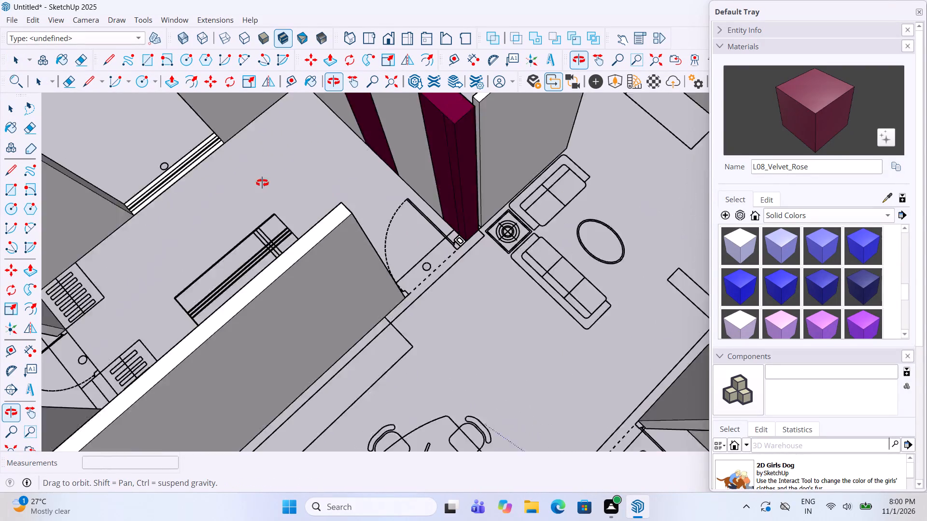
{"action": "middle_click_drag", "start_coordinate": [262, 183], "coordinate": [256, 183]}
{"action": "scroll", "coordinate": [434, 235], "scroll_direction": "down", "scroll_amount": 4}
{"action": "scroll", "coordinate": [455, 181], "scroll_direction": "up", "scroll_amount": 9}
{"action": "double_click", "coordinate": [522, 170]}
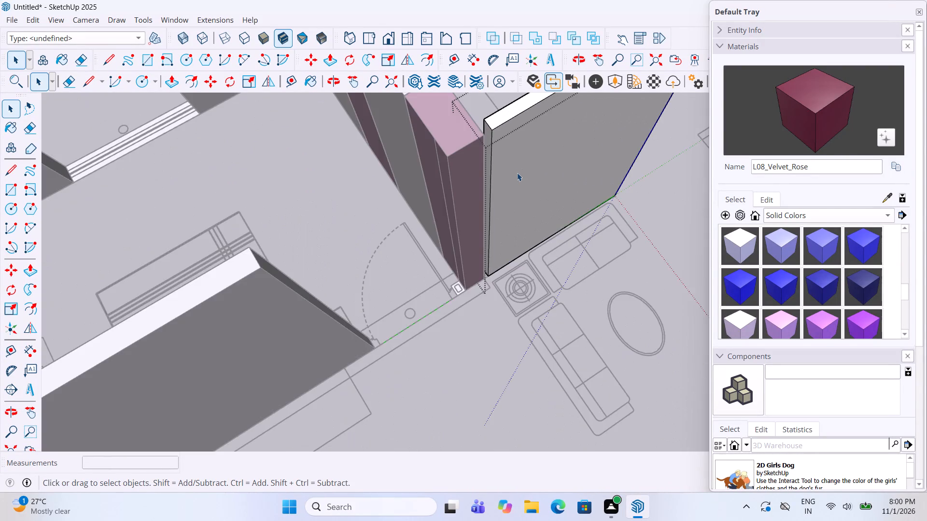
{"action": "scroll", "coordinate": [508, 177], "scroll_direction": "up", "scroll_amount": 4}
{"action": "key", "text": "p"}
{"action": "left_click", "coordinate": [478, 199]}
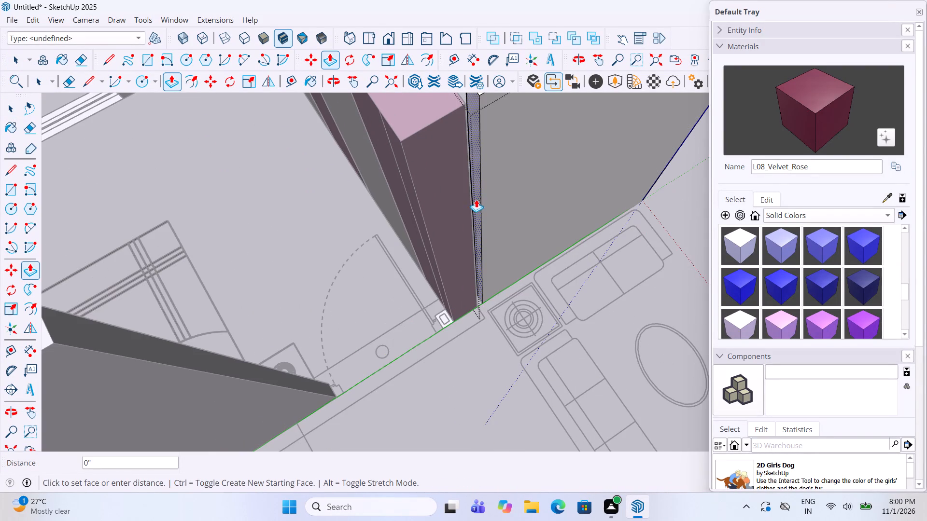
{"action": "left_click", "coordinate": [469, 195]}
{"action": "key", "text": "space"}
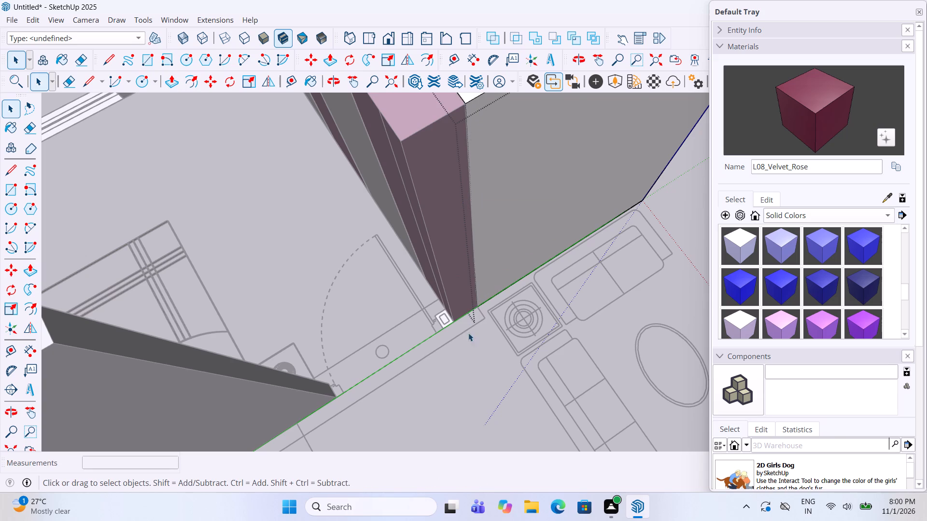
{"action": "left_click", "coordinate": [469, 341]}
Examine the flat's raised walls and columns for pieces that still need raising.
{"action": "scroll", "coordinate": [465, 320], "scroll_direction": "down", "scroll_amount": 6}
{"action": "scroll", "coordinate": [449, 277], "scroll_direction": "down", "scroll_amount": 13}
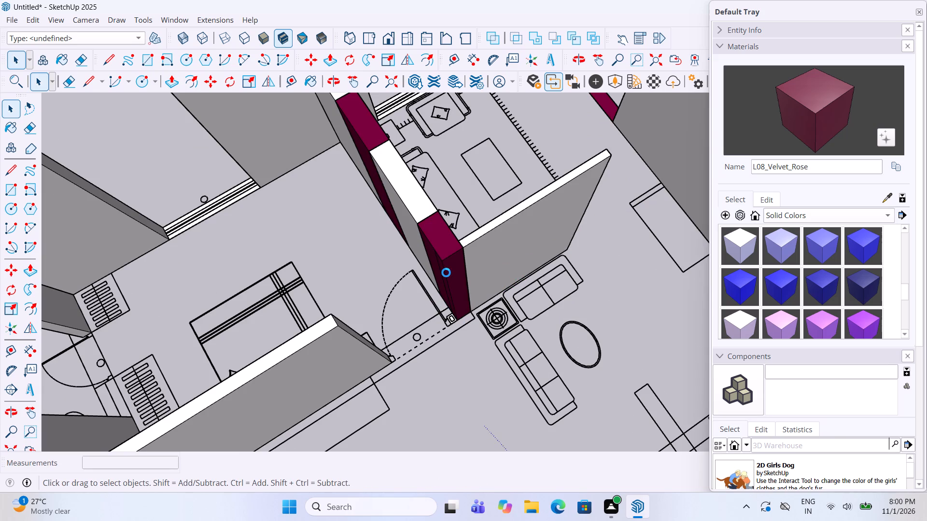
{"action": "scroll", "coordinate": [446, 273], "scroll_direction": "down", "scroll_amount": 10}
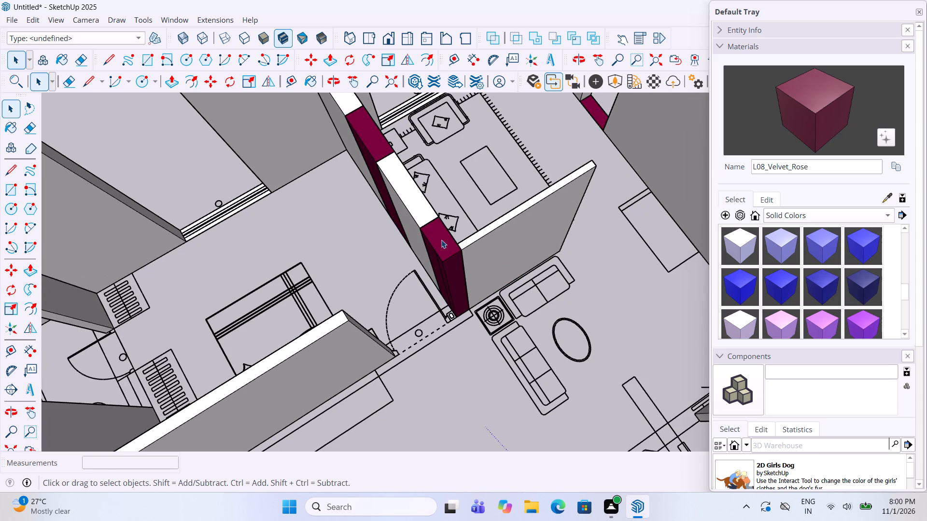
{"action": "scroll", "coordinate": [441, 240], "scroll_direction": "down", "scroll_amount": 14}
{"action": "left_click", "coordinate": [559, 187]}
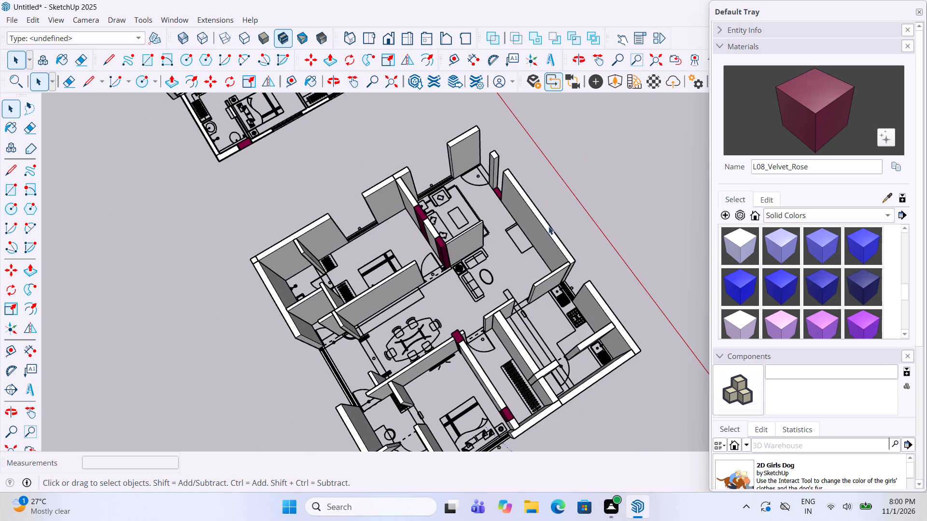
{"action": "scroll", "coordinate": [542, 365], "scroll_direction": "up", "scroll_amount": 9}
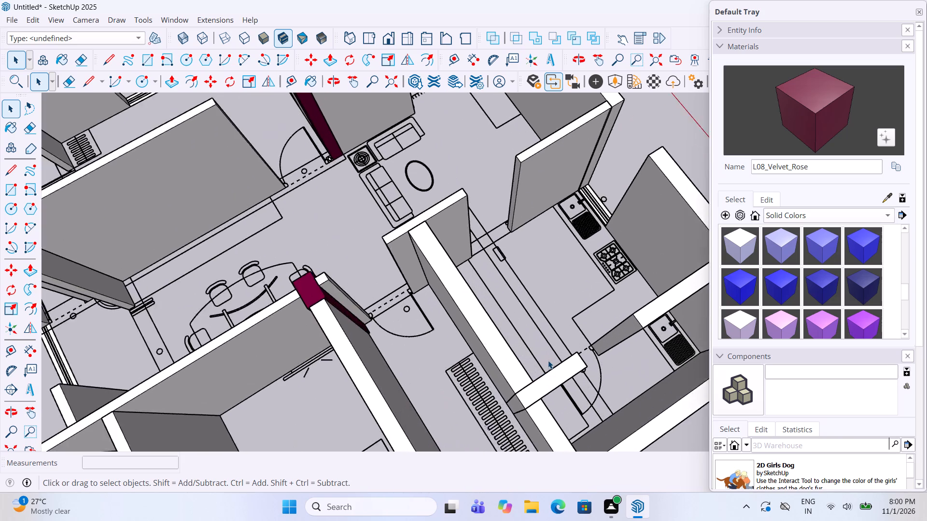
{"action": "scroll", "coordinate": [548, 360], "scroll_direction": "up", "scroll_amount": 2}
{"action": "scroll", "coordinate": [546, 356], "scroll_direction": "down", "scroll_amount": 7}
{"action": "key", "text": "space"}
{"action": "scroll", "coordinate": [525, 336], "scroll_direction": "down", "scroll_amount": 6}
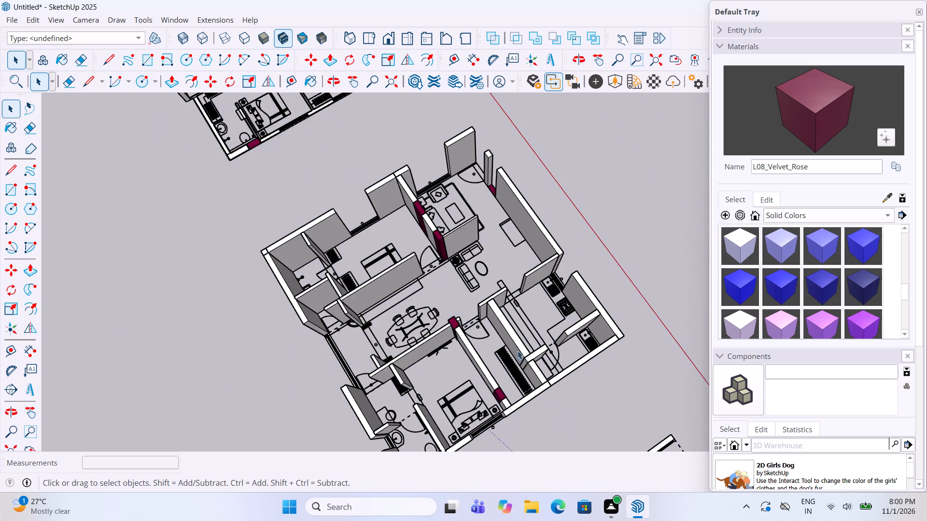
{"action": "scroll", "coordinate": [496, 397], "scroll_direction": "up", "scroll_amount": 5}
{"action": "scroll", "coordinate": [492, 325], "scroll_direction": "down", "scroll_amount": 5}
{"action": "scroll", "coordinate": [474, 220], "scroll_direction": "up", "scroll_amount": 3}
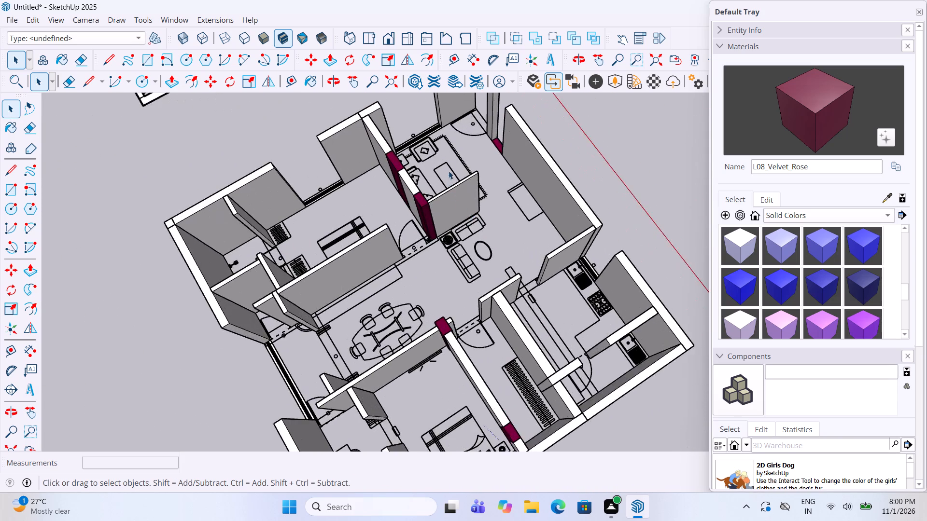
Group the small square door-jamb face beside the column at the bedroom doorway next to the sitting area.
{"action": "scroll", "coordinate": [449, 158], "scroll_direction": "up", "scroll_amount": 5}
{"action": "scroll", "coordinate": [454, 228], "scroll_direction": "down", "scroll_amount": 6}
{"action": "scroll", "coordinate": [436, 271], "scroll_direction": "up", "scroll_amount": 13}
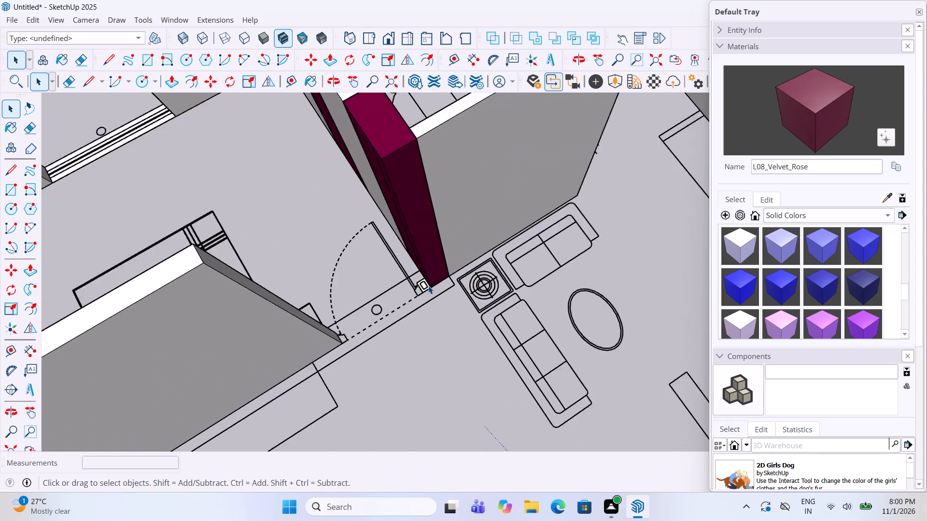
{"action": "scroll", "coordinate": [428, 286], "scroll_direction": "up", "scroll_amount": 2}
{"action": "left_click", "coordinate": [424, 286]}
{"action": "left_click", "coordinate": [423, 285]}
{"action": "scroll", "coordinate": [423, 285], "scroll_direction": "up", "scroll_amount": 4}
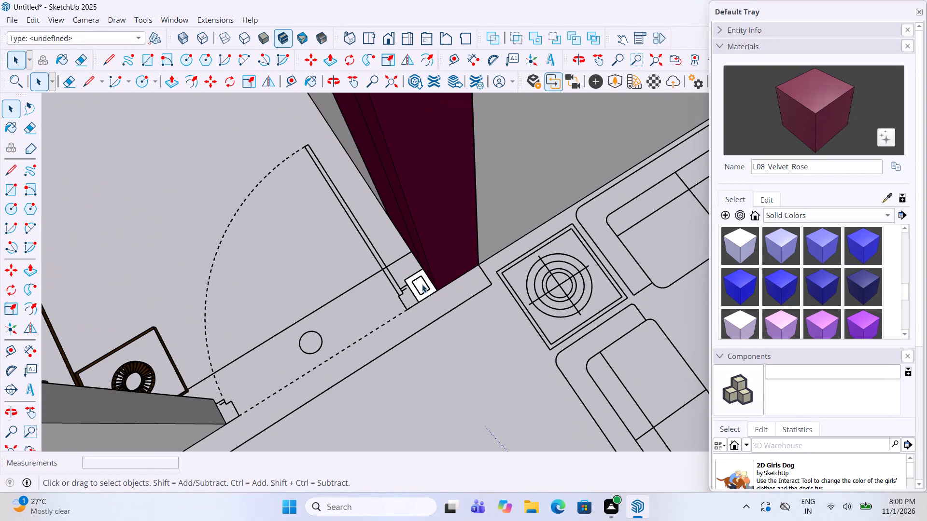
{"action": "left_click", "coordinate": [416, 284]}
{"action": "right_click", "coordinate": [423, 287]}
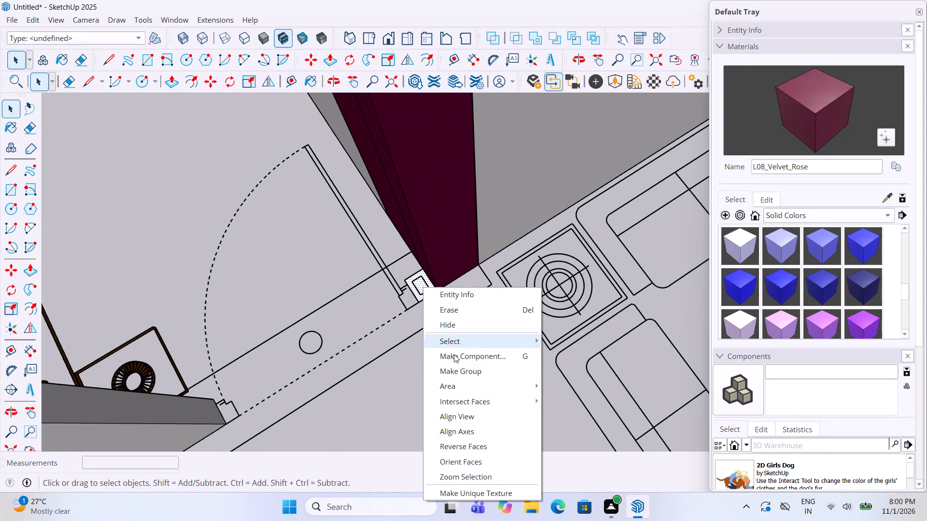
{"action": "left_click_drag", "start_coordinate": [461, 369], "coordinate": [456, 366]}
{"action": "left_click", "coordinate": [420, 288]}
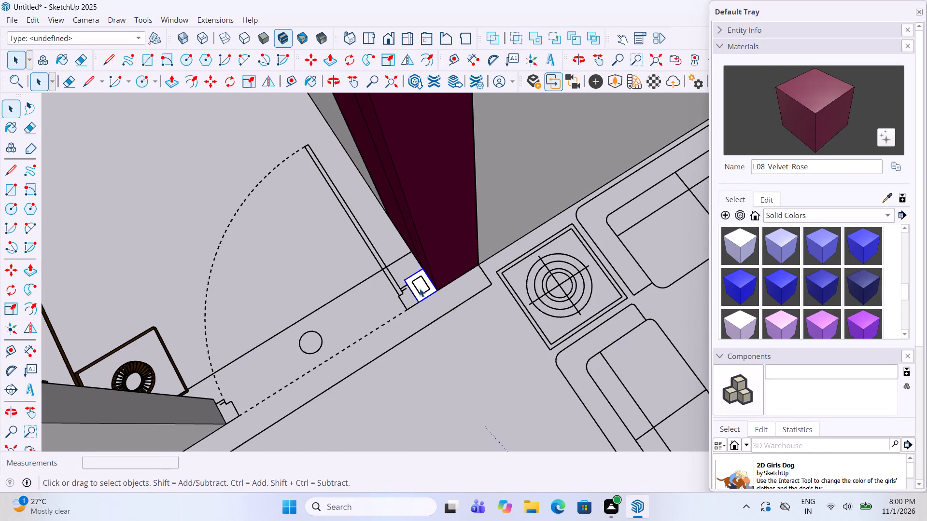
Push/Pull the grouped door-jamb piece beside the column up to 10', level with the column top.
{"action": "key", "text": "p"}
{"action": "left_click", "coordinate": [422, 286]}
{"action": "key", "text": "space"}
{"action": "double_click", "coordinate": [421, 280]}
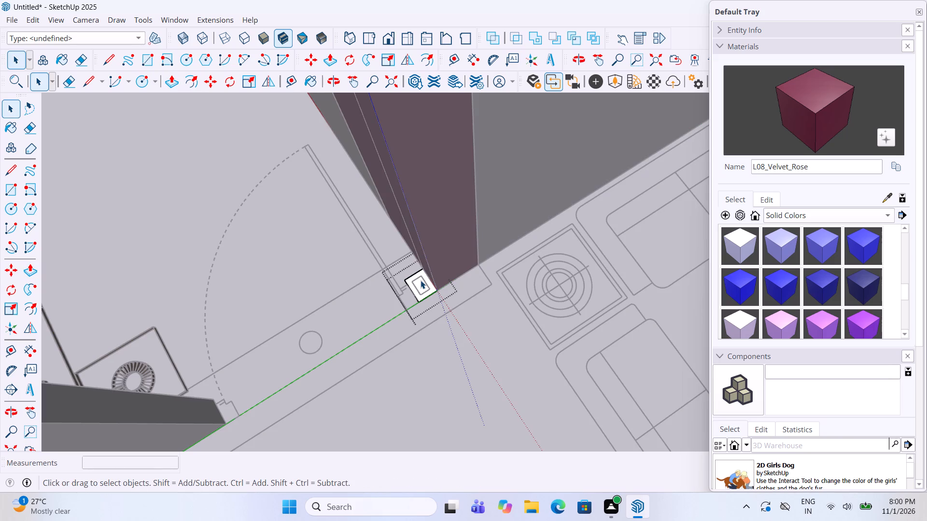
{"action": "key", "text": "p"}
{"action": "left_click", "coordinate": [421, 281]}
{"action": "scroll", "coordinate": [421, 267], "scroll_direction": "down", "scroll_amount": 10}
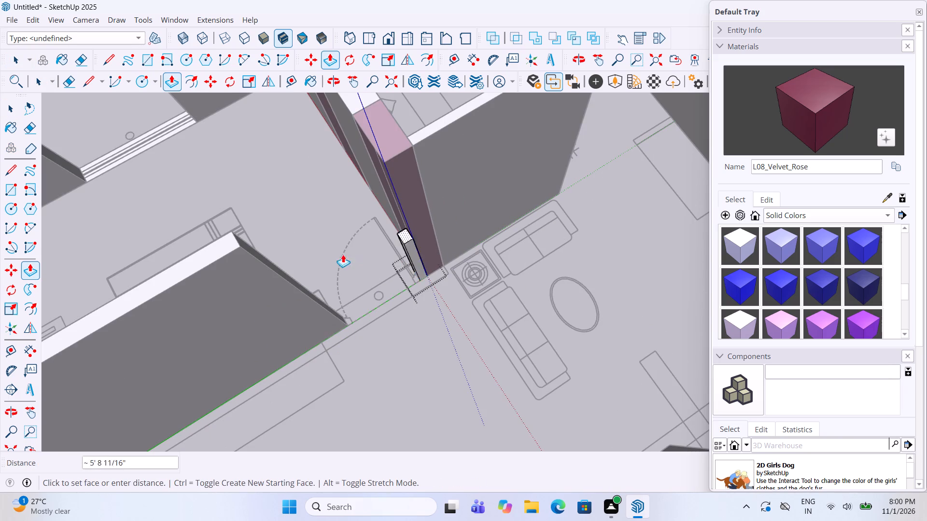
{"action": "left_click", "coordinate": [398, 145]}
{"action": "key", "text": "space"}
{"action": "left_click", "coordinate": [459, 312]}
Group the short window strip behind the bathroom washbasin in the outer wall.
{"action": "scroll", "coordinate": [459, 312], "scroll_direction": "down", "scroll_amount": 9}
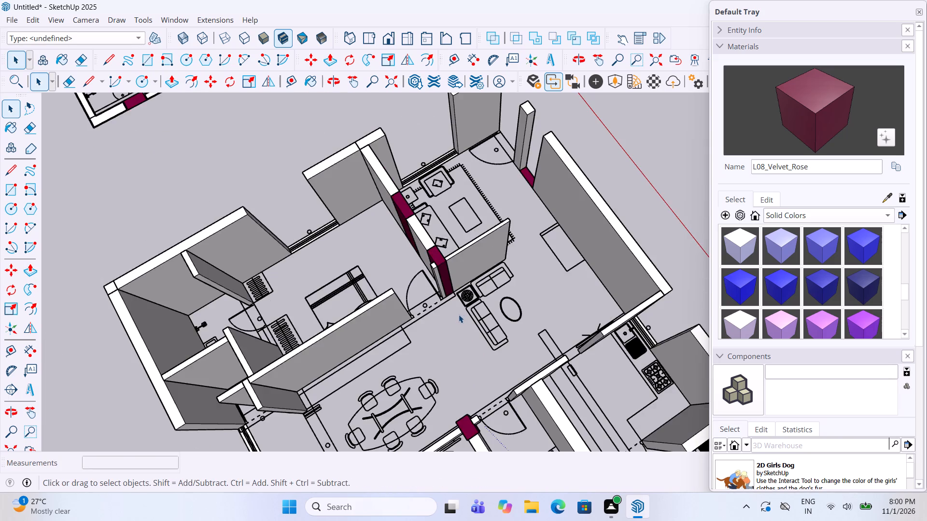
{"action": "scroll", "coordinate": [455, 317], "scroll_direction": "down", "scroll_amount": 5}
{"action": "middle_click_drag", "start_coordinate": [393, 293], "coordinate": [395, 283]}
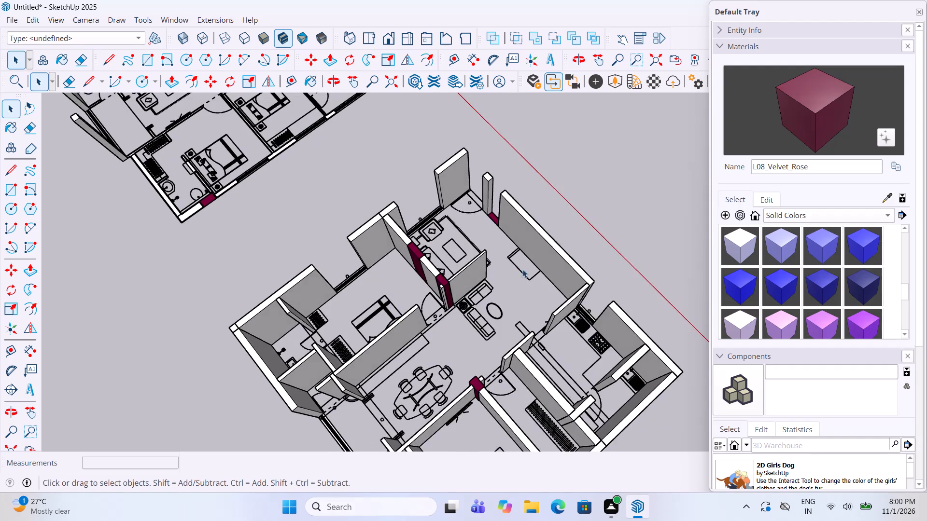
{"action": "scroll", "coordinate": [524, 269], "scroll_direction": "down", "scroll_amount": 6}
{"action": "scroll", "coordinate": [505, 381], "scroll_direction": "up", "scroll_amount": 5}
{"action": "scroll", "coordinate": [507, 363], "scroll_direction": "down", "scroll_amount": 11}
{"action": "scroll", "coordinate": [458, 380], "scroll_direction": "up", "scroll_amount": 3}
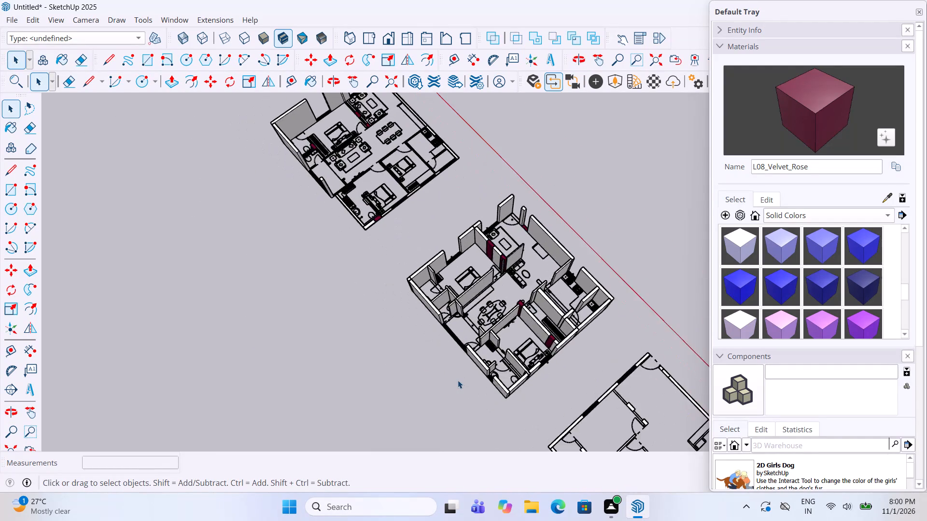
{"action": "scroll", "coordinate": [458, 380], "scroll_direction": "up", "scroll_amount": 10}
{"action": "scroll", "coordinate": [432, 334], "scroll_direction": "up", "scroll_amount": 2}
{"action": "middle_click_drag", "start_coordinate": [432, 334], "coordinate": [595, 318]}
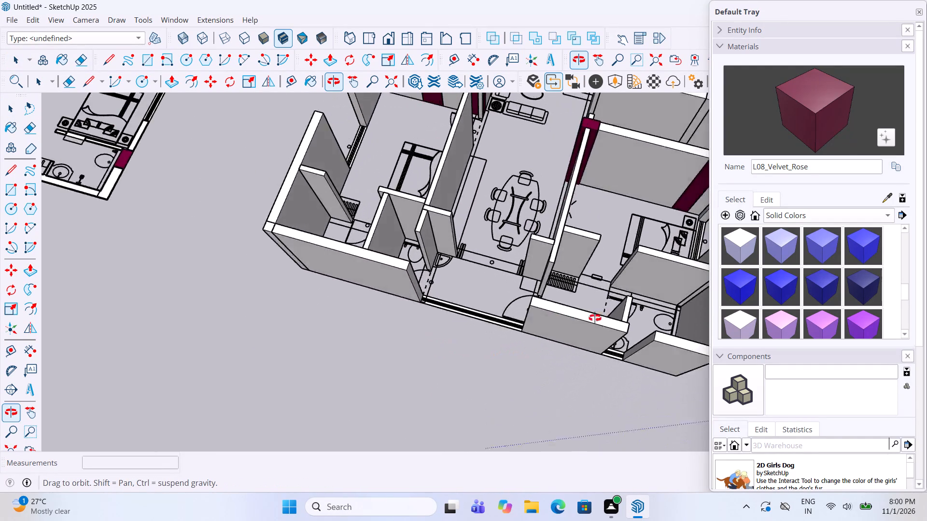
{"action": "middle_click_drag", "start_coordinate": [595, 318], "coordinate": [611, 306]}
{"action": "scroll", "coordinate": [466, 339], "scroll_direction": "down", "scroll_amount": 5}
{"action": "scroll", "coordinate": [594, 337], "scroll_direction": "up", "scroll_amount": 16}
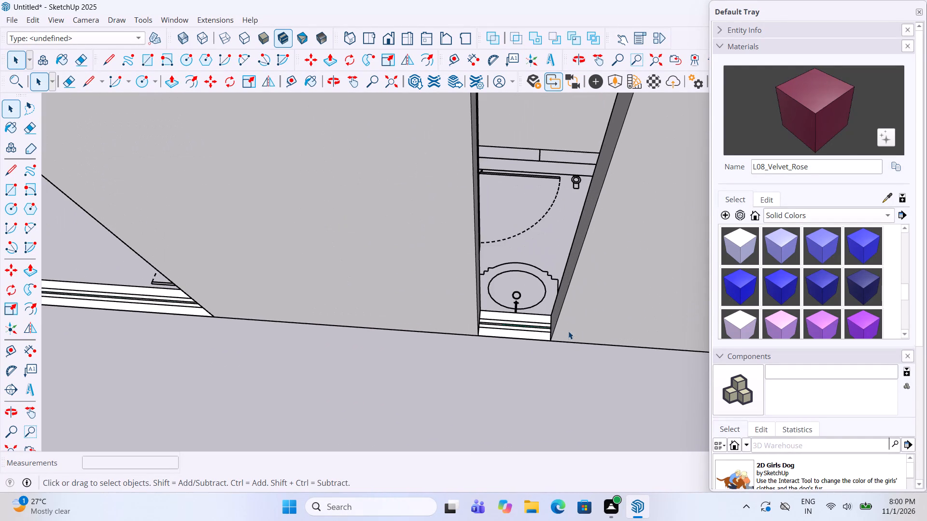
{"action": "double_click", "coordinate": [540, 335]}
{"action": "left_click", "coordinate": [538, 334]}
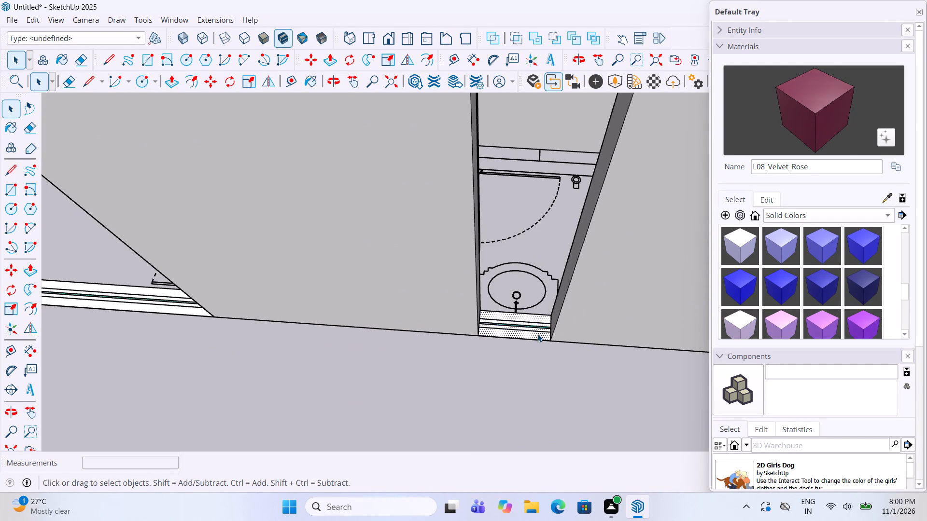
{"action": "right_click", "coordinate": [537, 334]}
{"action": "left_click", "coordinate": [585, 212]}
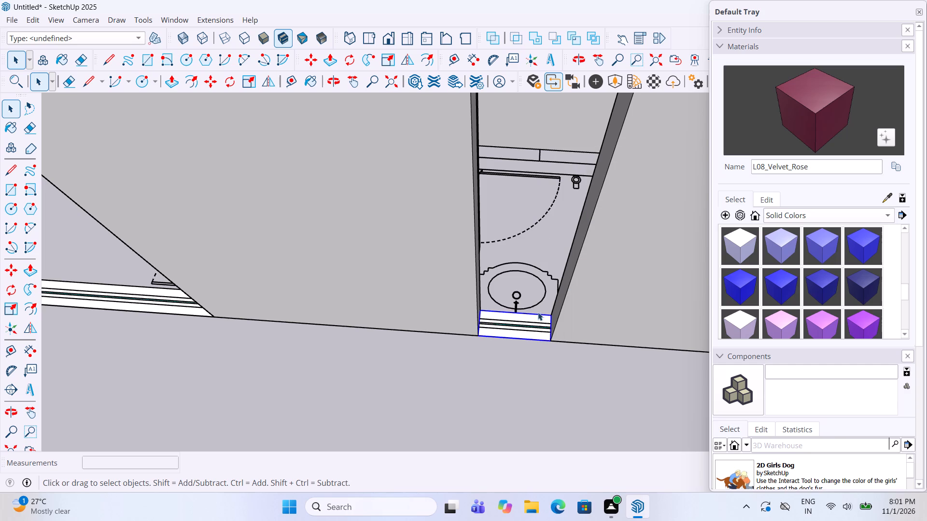
Push/Pull the bathroom window strip up to the top of the adjacent outer walls.
{"action": "double_click", "coordinate": [535, 316]}
{"action": "key", "text": "p"}
{"action": "left_click", "coordinate": [528, 327]}
{"action": "scroll", "coordinate": [529, 314], "scroll_direction": "down", "scroll_amount": 6}
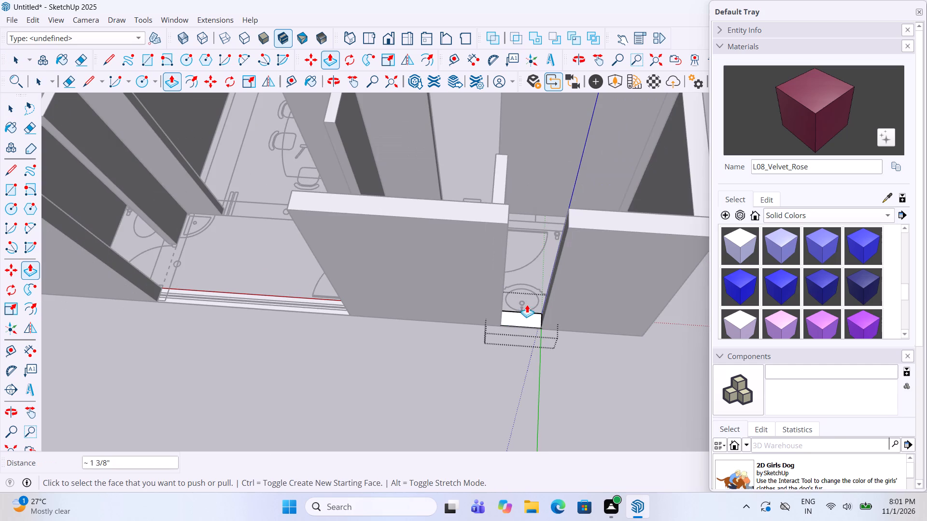
{"action": "left_click", "coordinate": [525, 315]}
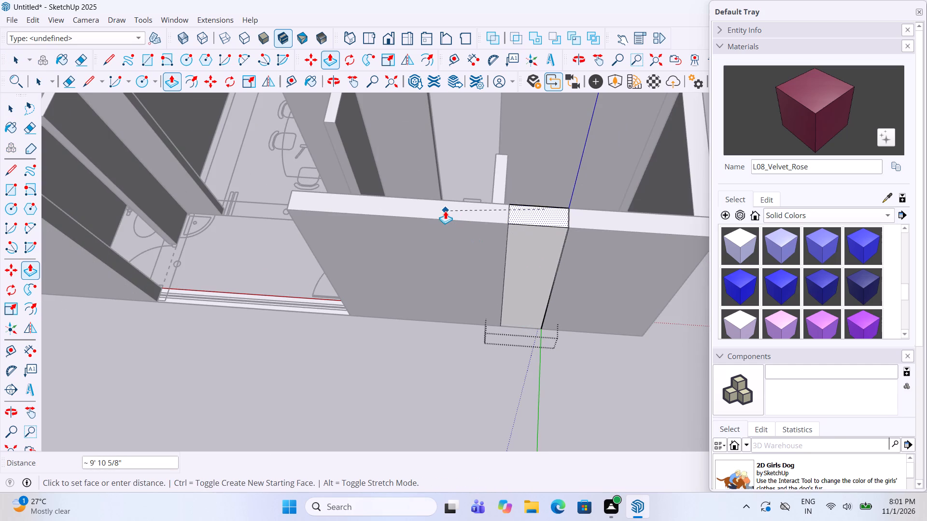
{"action": "left_click", "coordinate": [445, 211]}
{"action": "key", "text": "space"}
{"action": "left_click", "coordinate": [448, 341]}
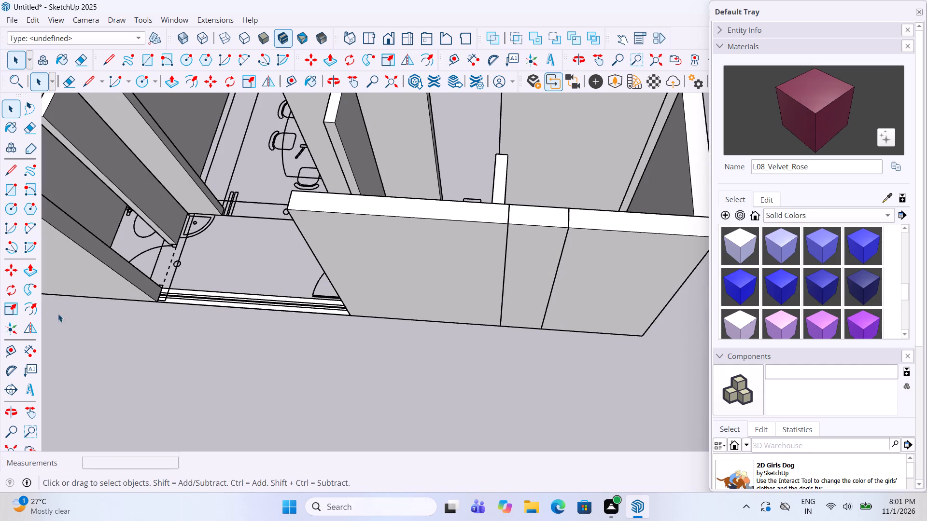
Place horizontal guides on the raised bathroom window piece, one 5' above its bottom edge and one 2' above the first.
{"action": "left_click", "coordinate": [16, 348]}
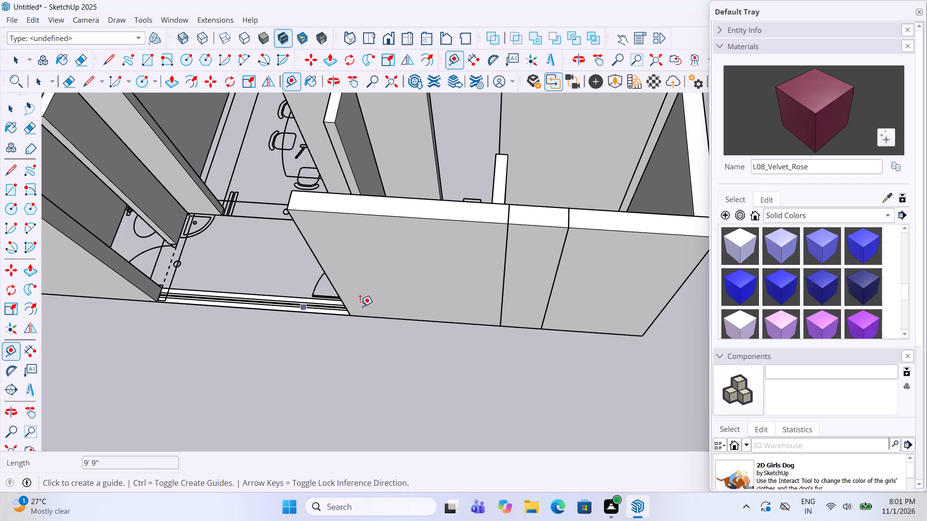
{"action": "scroll", "coordinate": [509, 322], "scroll_direction": "up", "scroll_amount": 5}
{"action": "left_click", "coordinate": [506, 329]}
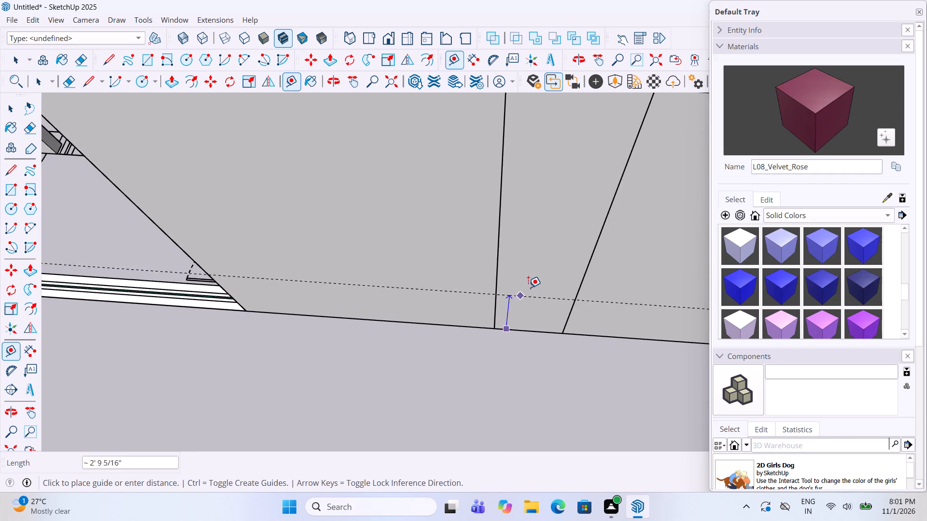
{"action": "type", "text": "5'"}
{"action": "key", "text": "Return"}
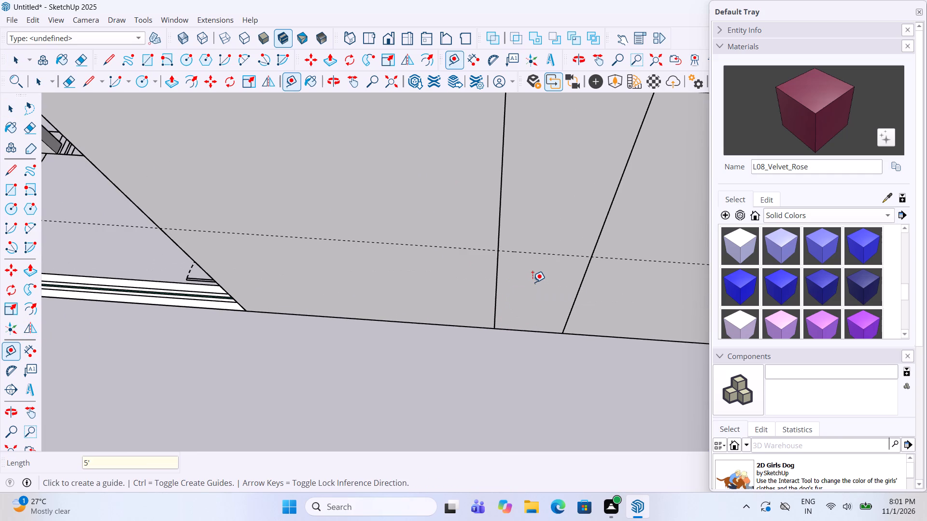
{"action": "left_click", "coordinate": [519, 252]}
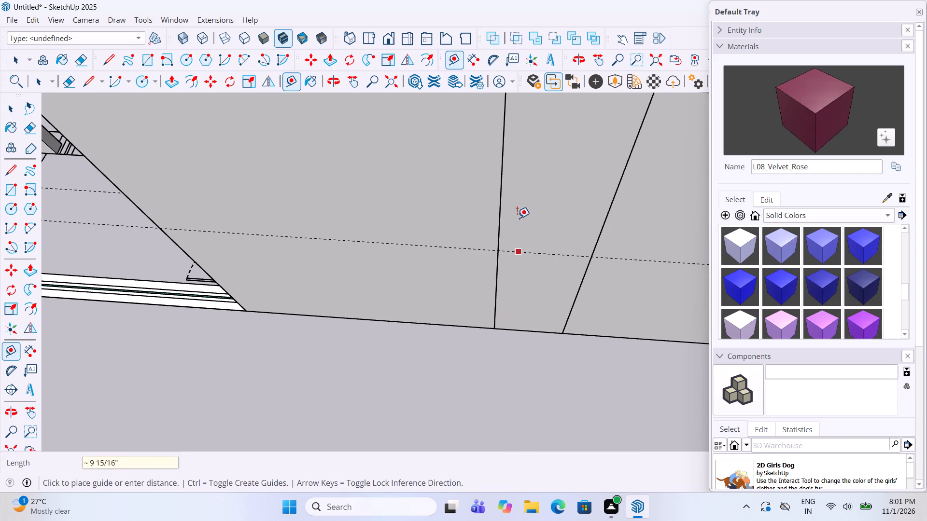
{"action": "type", "text": "2'"}
{"action": "key", "text": "Return"}
{"action": "key", "text": "space"}
Draw a 2' high rectangle between the two guides across the full width of the grouped bathroom window piece.
{"action": "scroll", "coordinate": [527, 218], "scroll_direction": "down", "scroll_amount": 10}
{"action": "middle_click_drag", "start_coordinate": [538, 216], "coordinate": [550, 302]}
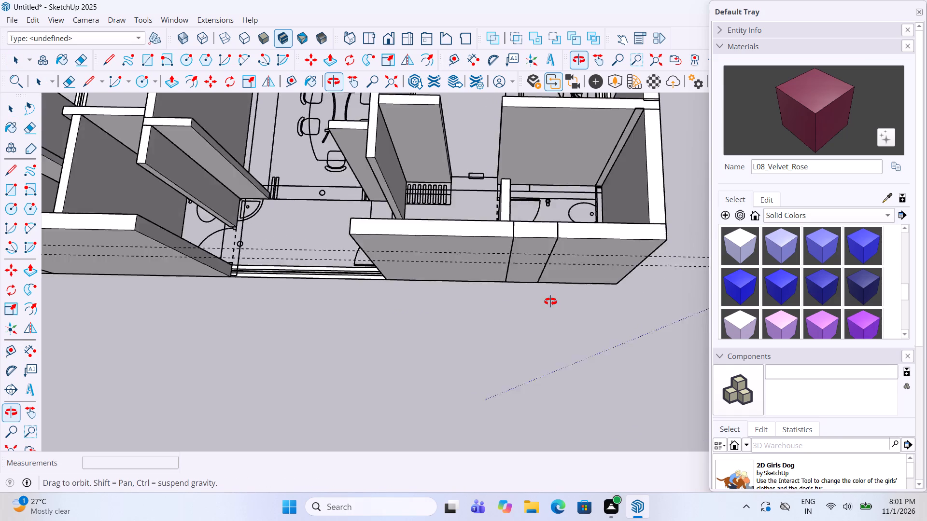
{"action": "middle_click_drag", "start_coordinate": [550, 302], "coordinate": [541, 220]}
{"action": "scroll", "coordinate": [541, 220], "scroll_direction": "up", "scroll_amount": 4}
{"action": "double_click", "coordinate": [541, 220]}
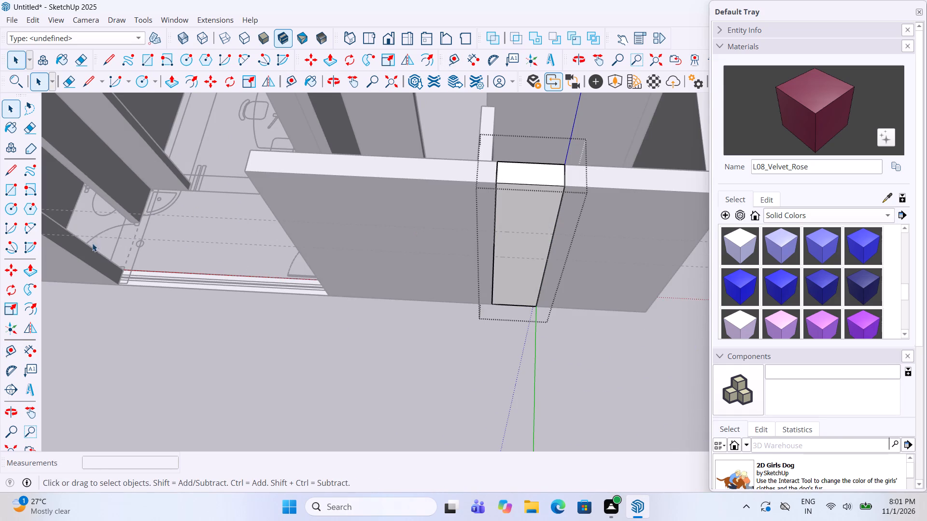
{"action": "left_click", "coordinate": [16, 192]}
{"action": "scroll", "coordinate": [475, 238], "scroll_direction": "up", "scroll_amount": 4}
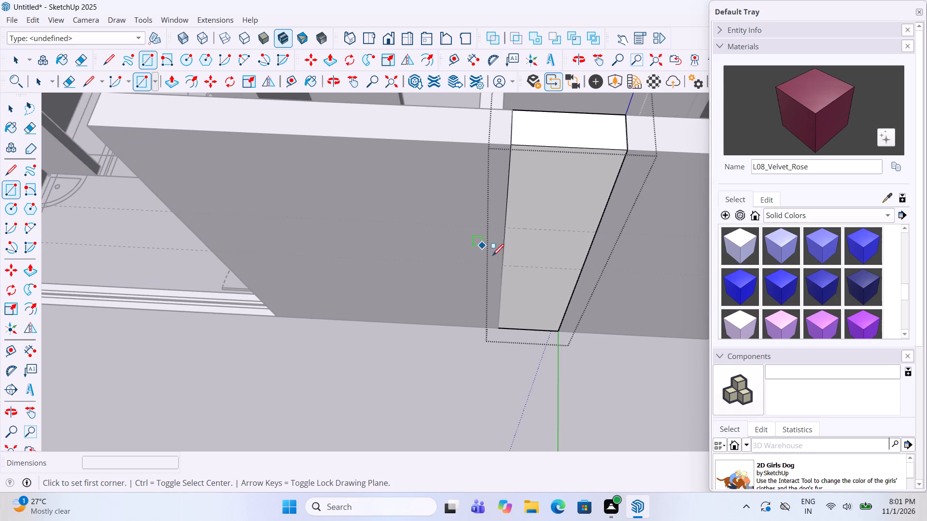
{"action": "left_click", "coordinate": [505, 266]}
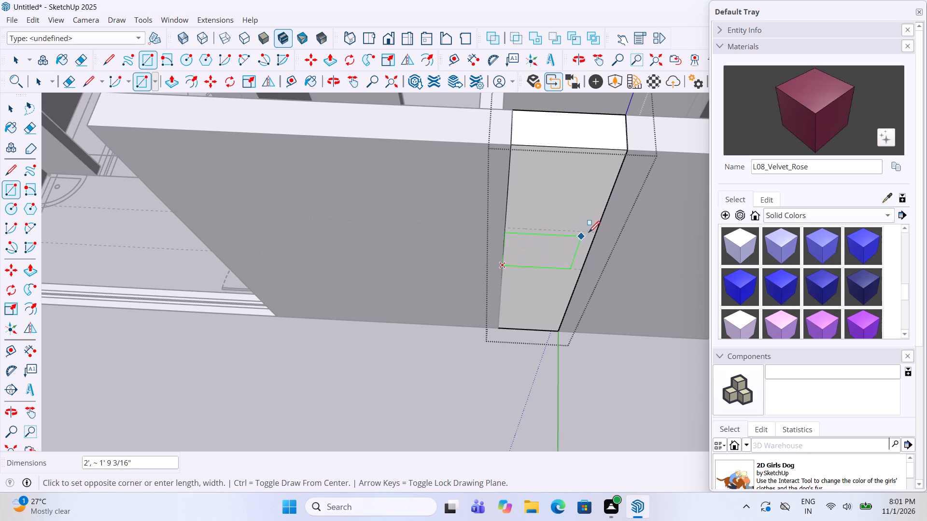
{"action": "left_click", "coordinate": [594, 233]}
Push the rectangle 9" through the wall piece and delete the remaining face, opening up the bathroom window.
{"action": "key", "text": "p"}
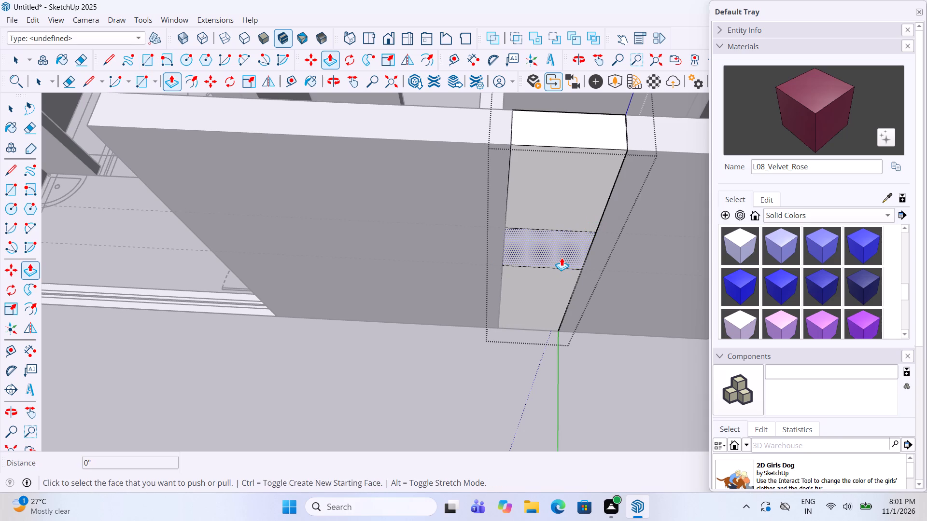
{"action": "left_click", "coordinate": [562, 258]}
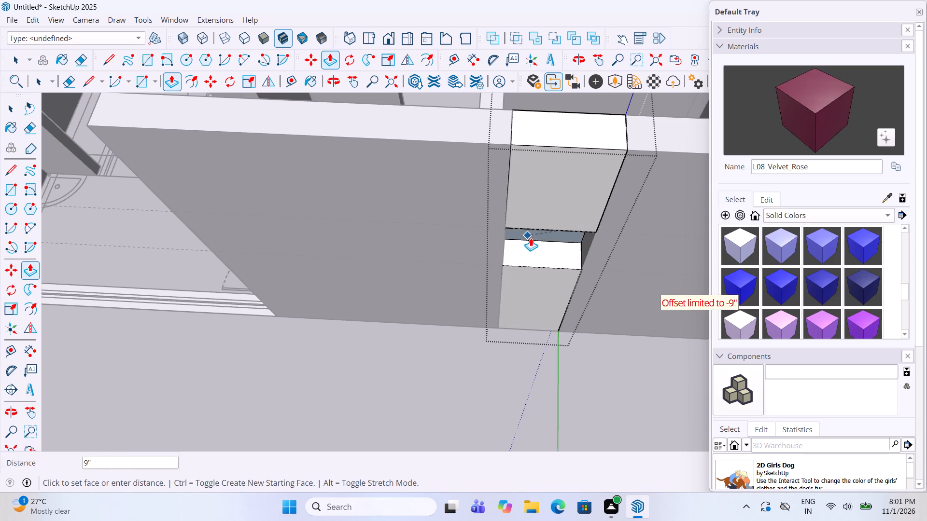
{"action": "middle_click_drag", "start_coordinate": [535, 240], "coordinate": [532, 211]}
{"action": "left_click", "coordinate": [546, 209]}
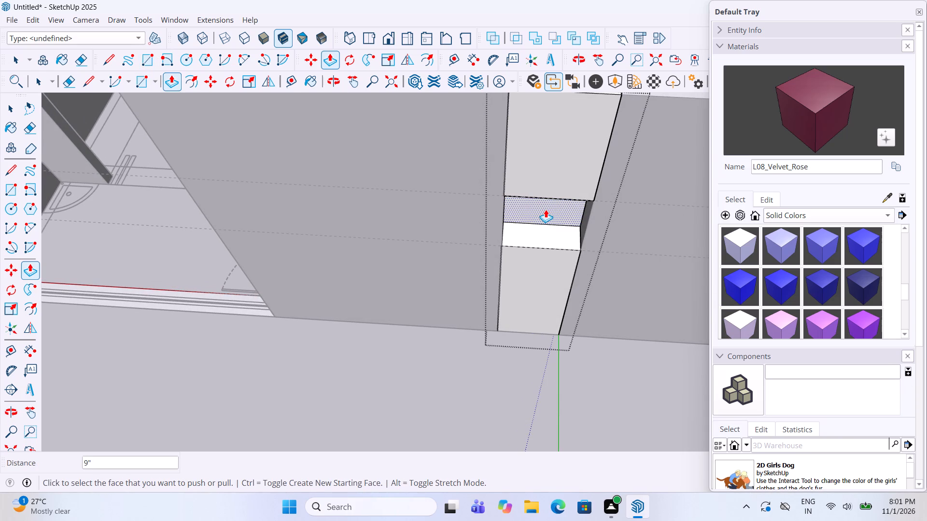
{"action": "left_click", "coordinate": [546, 209]}
{"action": "key", "text": "Delete"}
{"action": "key", "text": "space"}
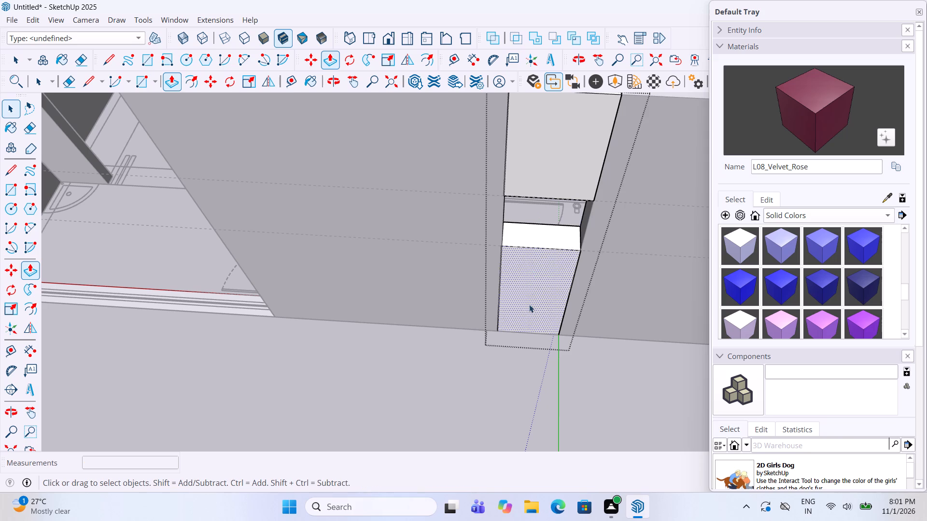
{"action": "left_click", "coordinate": [512, 351]}
{"action": "scroll", "coordinate": [525, 340], "scroll_direction": "down", "scroll_amount": 5}
{"action": "left_click", "coordinate": [442, 362]}
Push/Pull the grouped window strip in the outer wall of the bedroom beside the sitting area up to 10'.
{"action": "scroll", "coordinate": [585, 277], "scroll_direction": "down", "scroll_amount": 12}
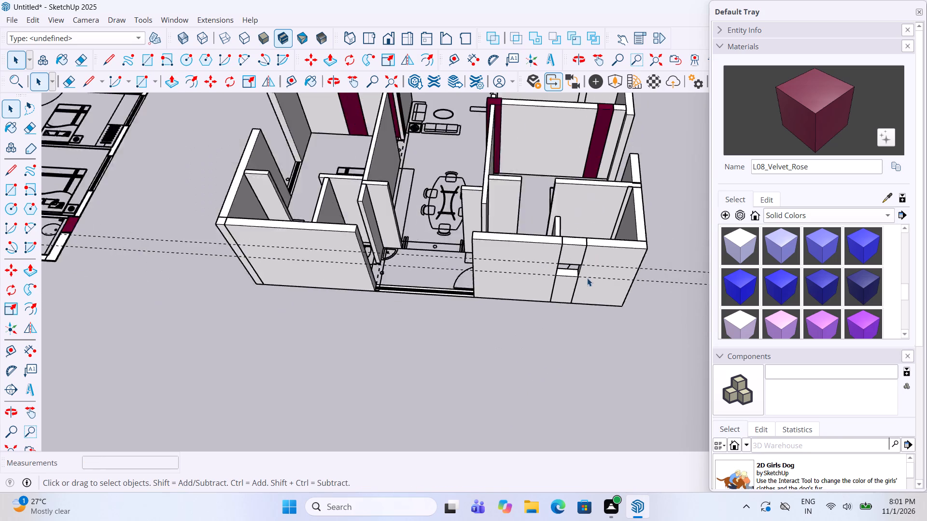
{"action": "middle_click_drag", "start_coordinate": [398, 280], "coordinate": [715, 255]}
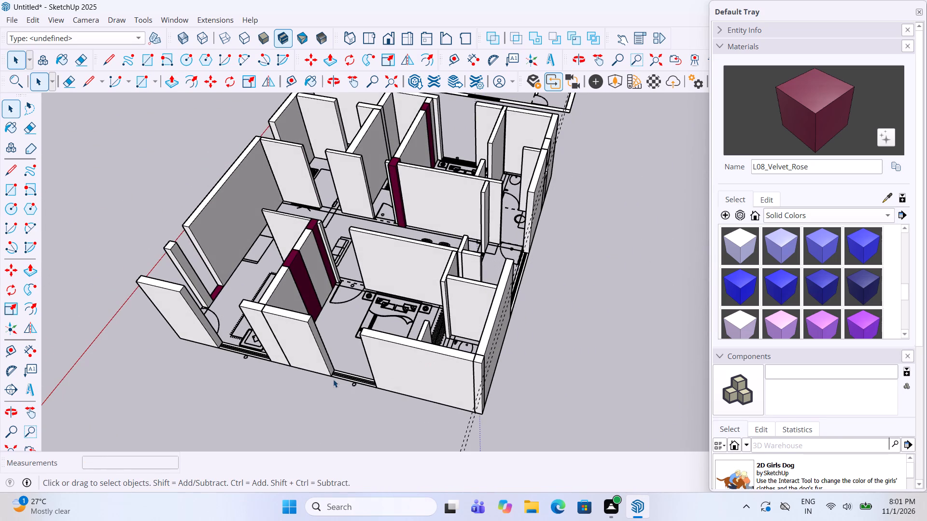
{"action": "scroll", "coordinate": [328, 380], "scroll_direction": "up", "scroll_amount": 5}
{"action": "scroll", "coordinate": [377, 368], "scroll_direction": "up", "scroll_amount": 5}
{"action": "middle_click_drag", "start_coordinate": [377, 368], "coordinate": [413, 365]}
{"action": "scroll", "coordinate": [490, 277], "scroll_direction": "down", "scroll_amount": 4}
{"action": "scroll", "coordinate": [427, 355], "scroll_direction": "up", "scroll_amount": 5}
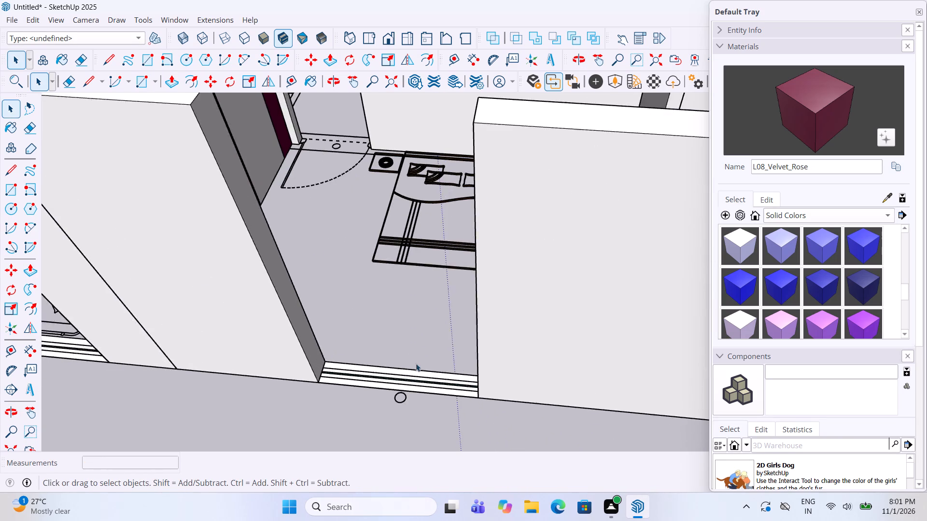
{"action": "left_click", "coordinate": [398, 383]}
{"action": "double_click", "coordinate": [398, 383]}
{"action": "key", "text": "p"}
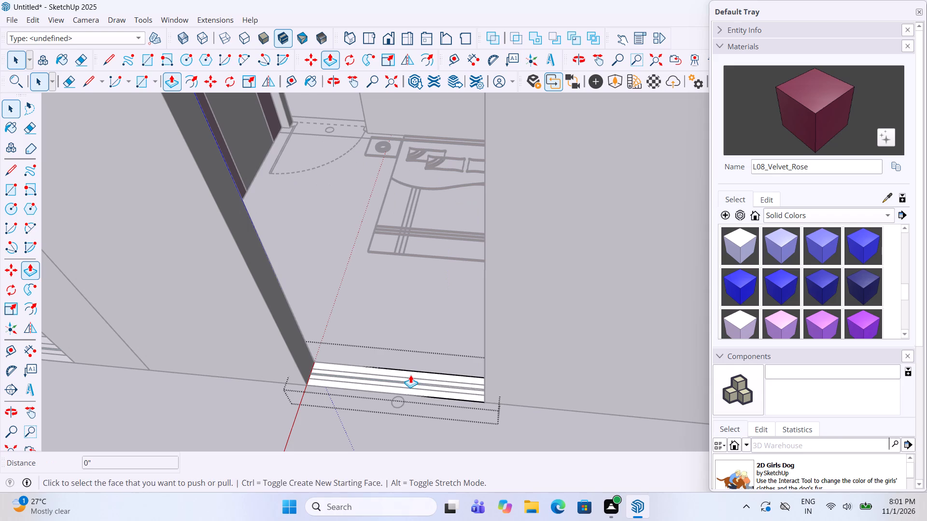
{"action": "left_click", "coordinate": [409, 376]}
{"action": "scroll", "coordinate": [412, 362], "scroll_direction": "down", "scroll_amount": 6}
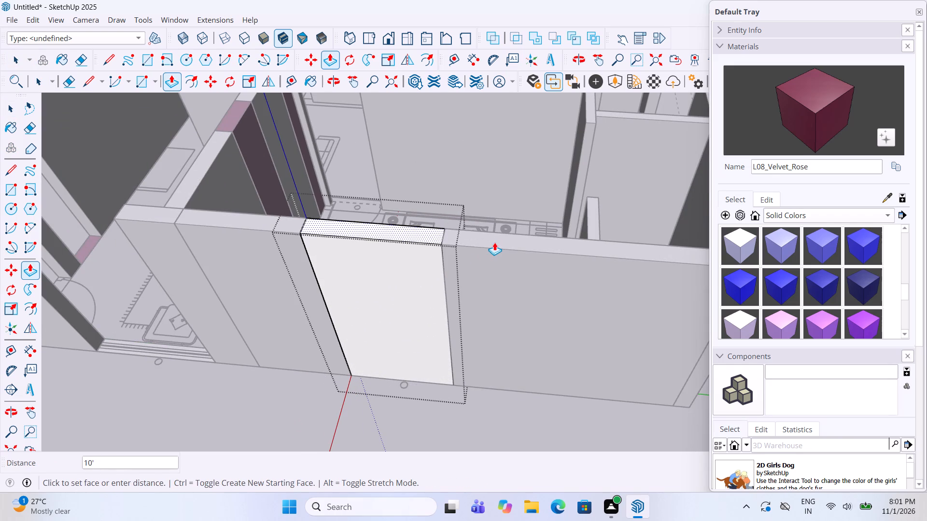
{"action": "left_click", "coordinate": [494, 242]}
{"action": "key", "text": "v"}
{"action": "left_click", "coordinate": [278, 396]}
{"action": "key", "text": "v"}
{"action": "left_click", "coordinate": [289, 410]}
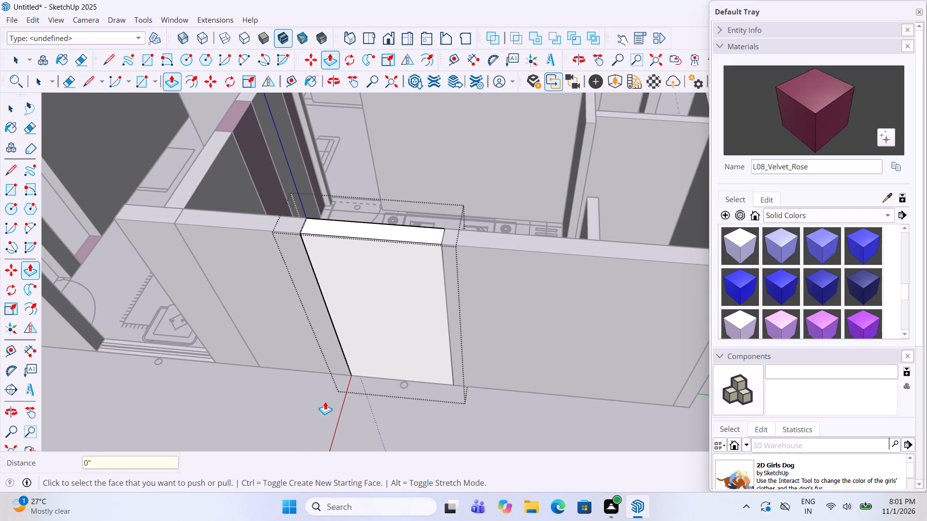
{"action": "key", "text": "space"}
{"action": "left_click", "coordinate": [214, 394]}
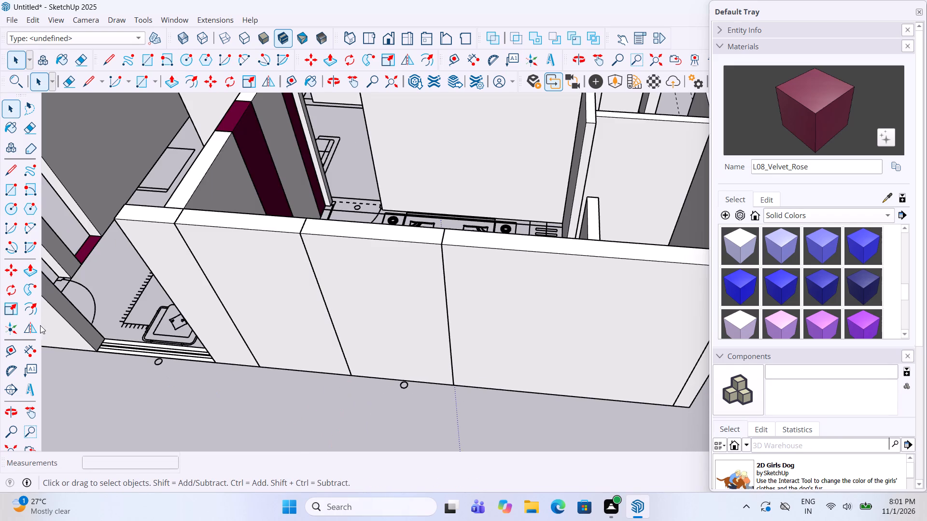
Place horizontal guides on the bedroom's raised window piece, one 3' above its bottom edge and one 4' above the first.
{"action": "left_click", "coordinate": [7, 343]}
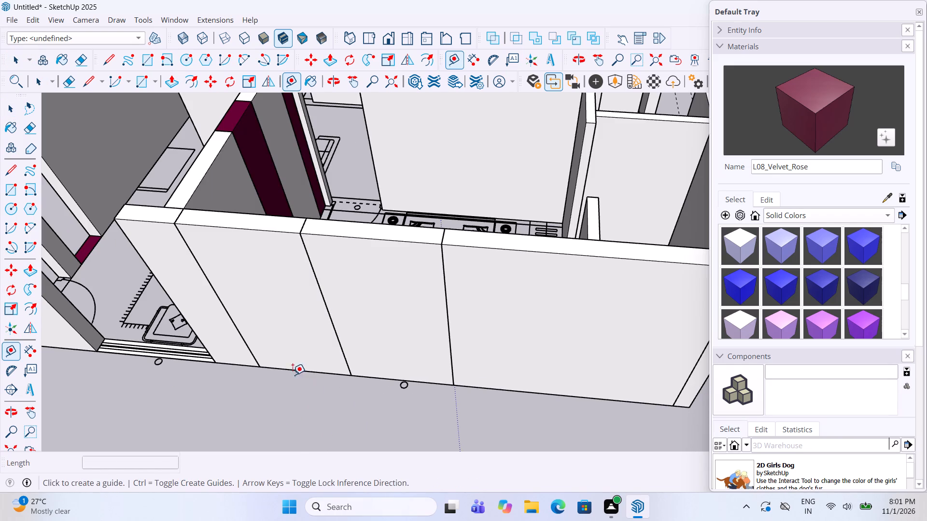
{"action": "left_click", "coordinate": [365, 376]}
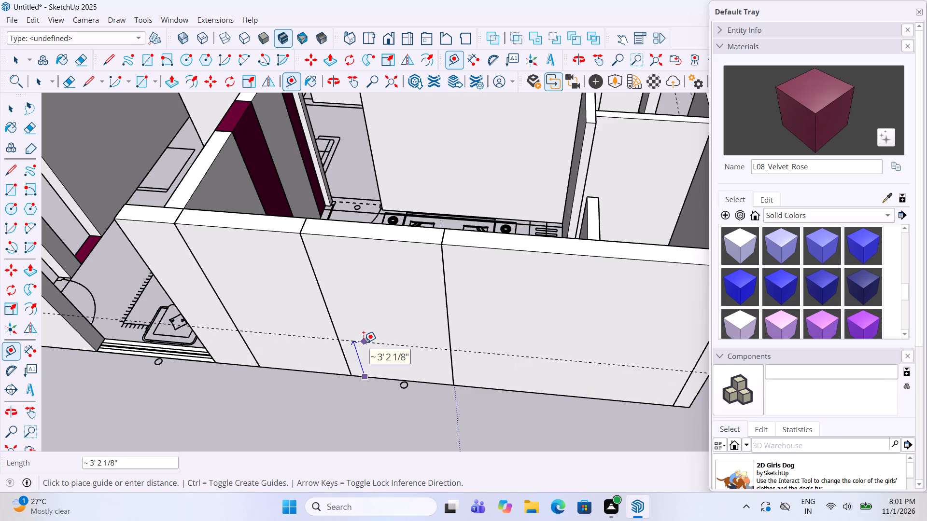
{"action": "type", "text": "3'"}
{"action": "key", "text": "Return"}
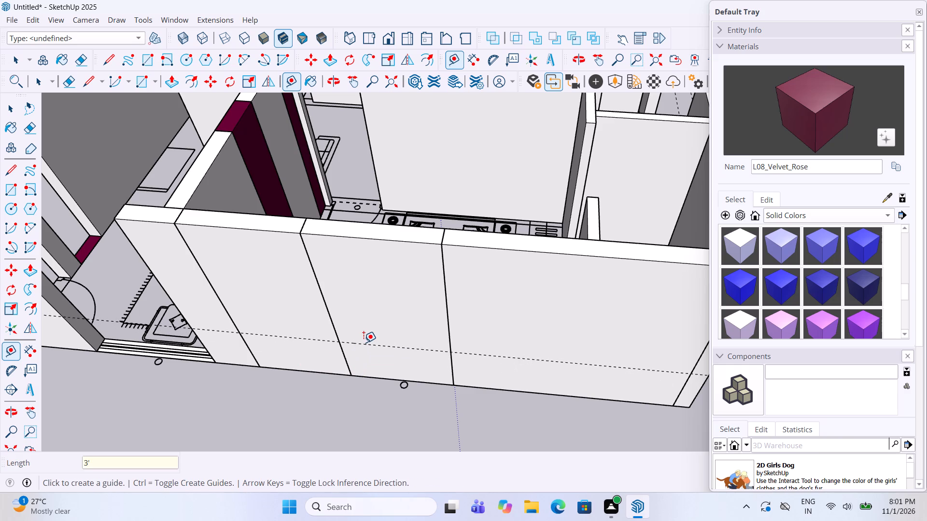
{"action": "left_click", "coordinate": [360, 342]}
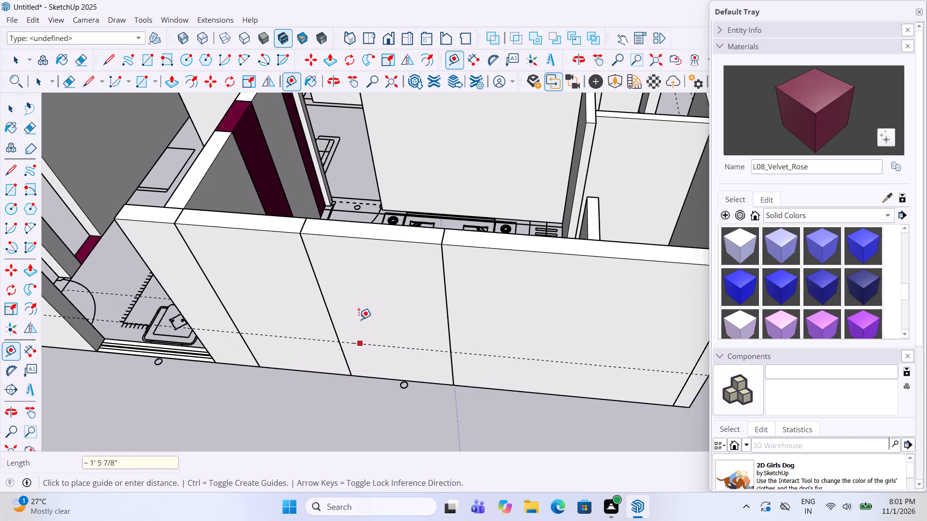
{"action": "type", "text": "4'"}
{"action": "key", "text": "Return"}
{"action": "key", "text": "space"}
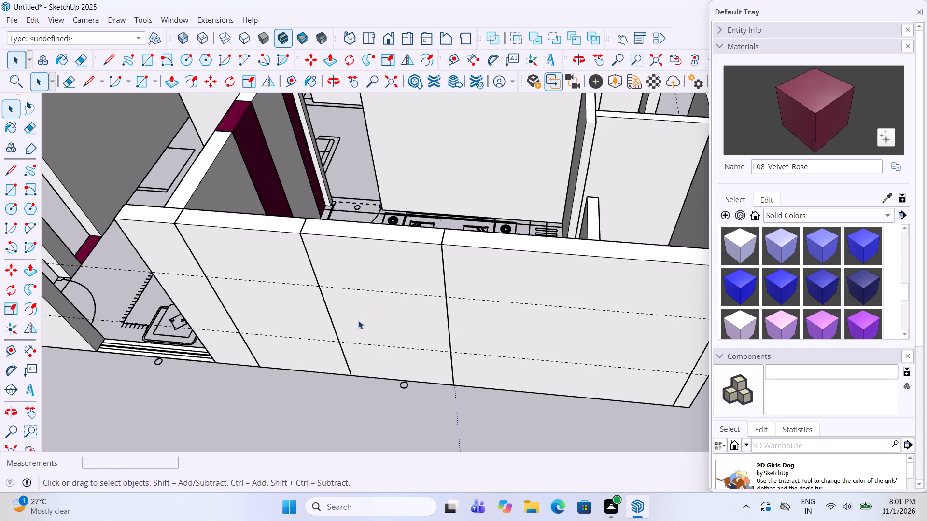
Draw a 4' high rectangle between the two guides across the full width of the grouped bedroom window piece.
{"action": "double_click", "coordinate": [359, 320]}
{"action": "left_click", "coordinate": [11, 186]}
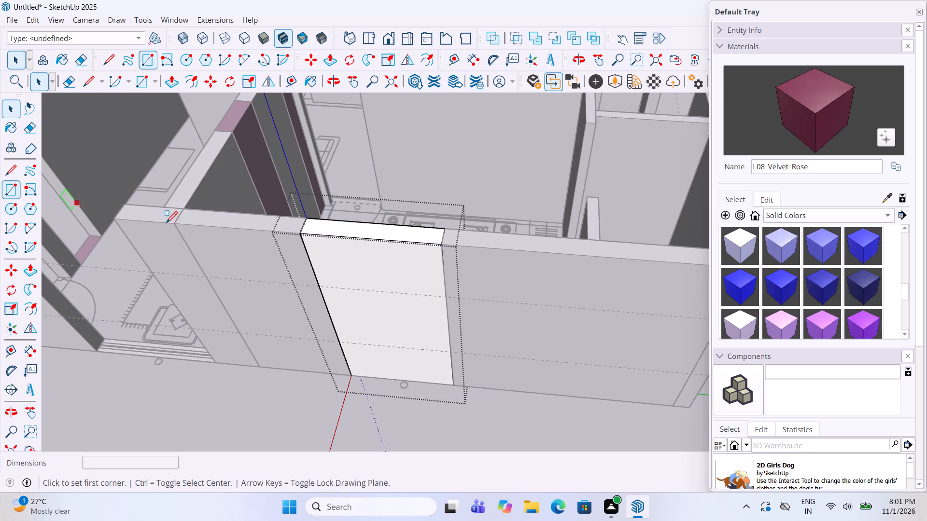
{"action": "left_click", "coordinate": [341, 343]}
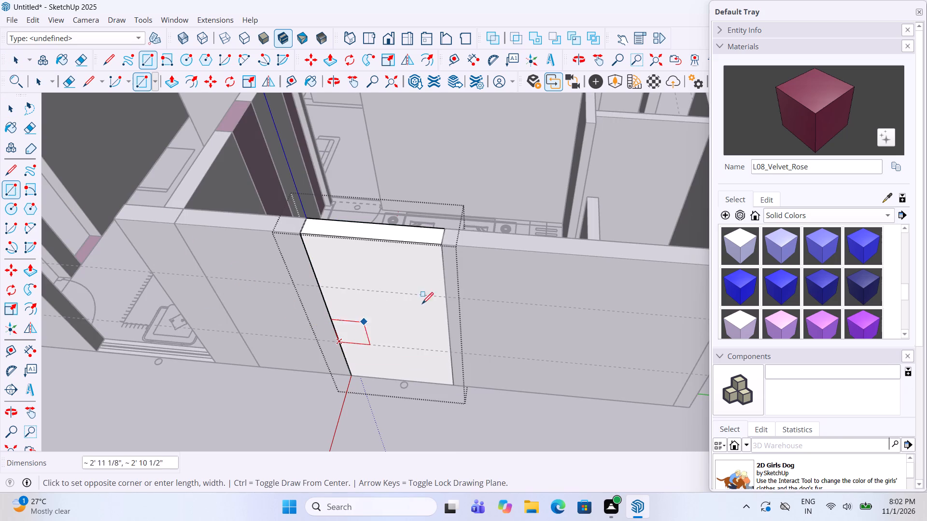
{"action": "left_click", "coordinate": [444, 295]}
Push the rectangle 9" into the bedroom window piece and try to delete the face behind it.
{"action": "key", "text": "p"}
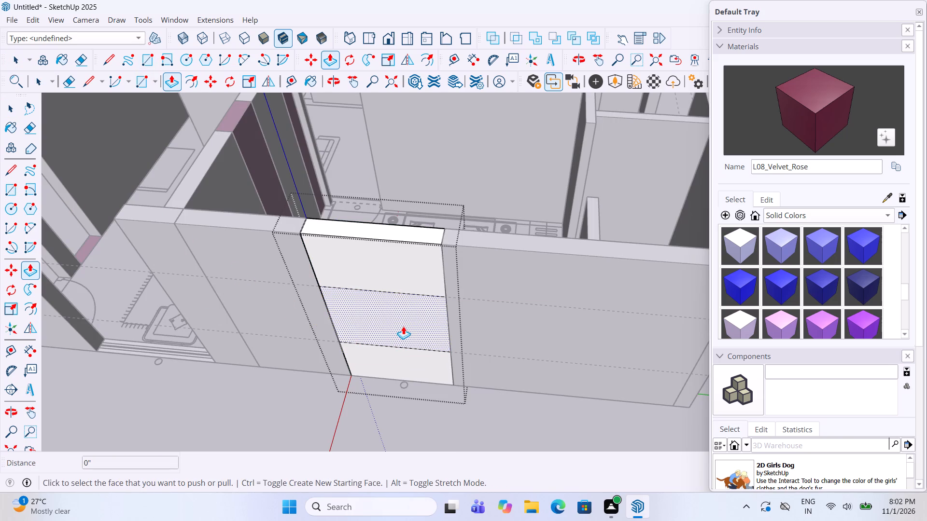
{"action": "left_click", "coordinate": [403, 326]}
{"action": "triple_click", "coordinate": [386, 302]}
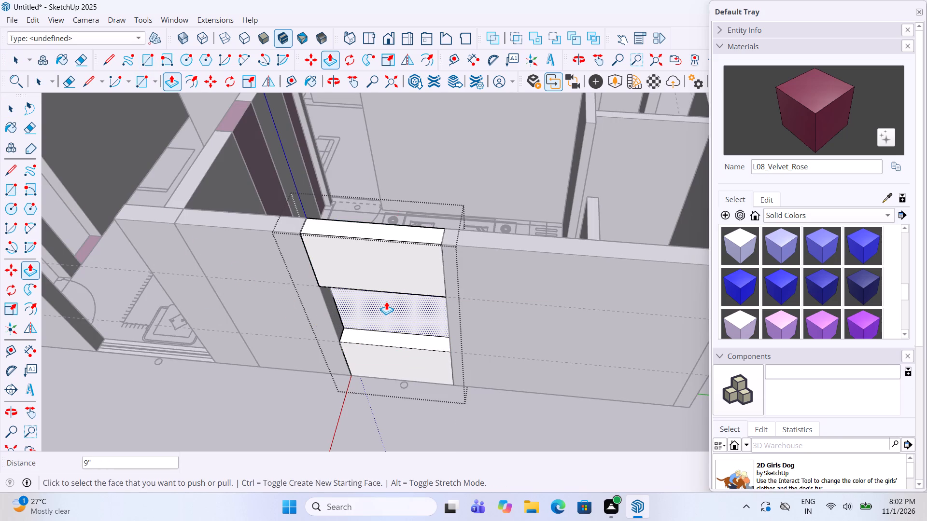
{"action": "left_click", "coordinate": [386, 302]}
{"action": "key", "text": "Delete"}
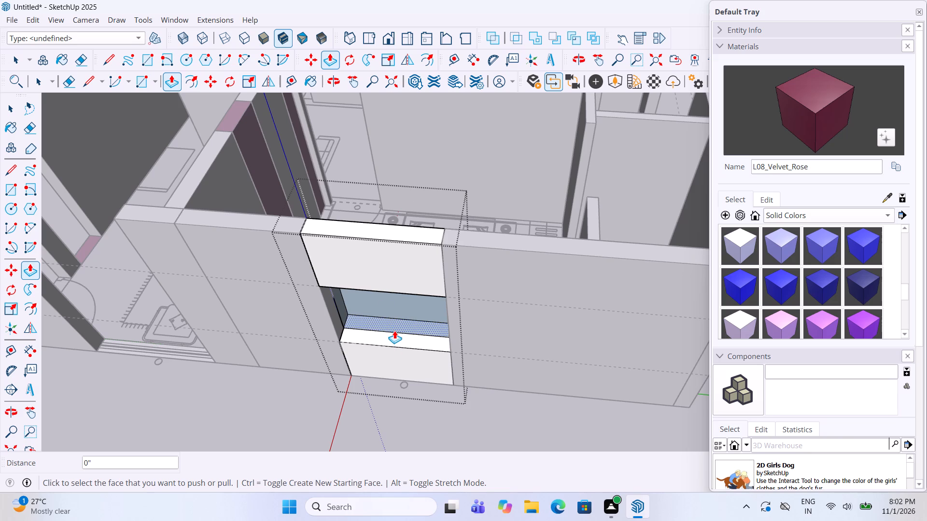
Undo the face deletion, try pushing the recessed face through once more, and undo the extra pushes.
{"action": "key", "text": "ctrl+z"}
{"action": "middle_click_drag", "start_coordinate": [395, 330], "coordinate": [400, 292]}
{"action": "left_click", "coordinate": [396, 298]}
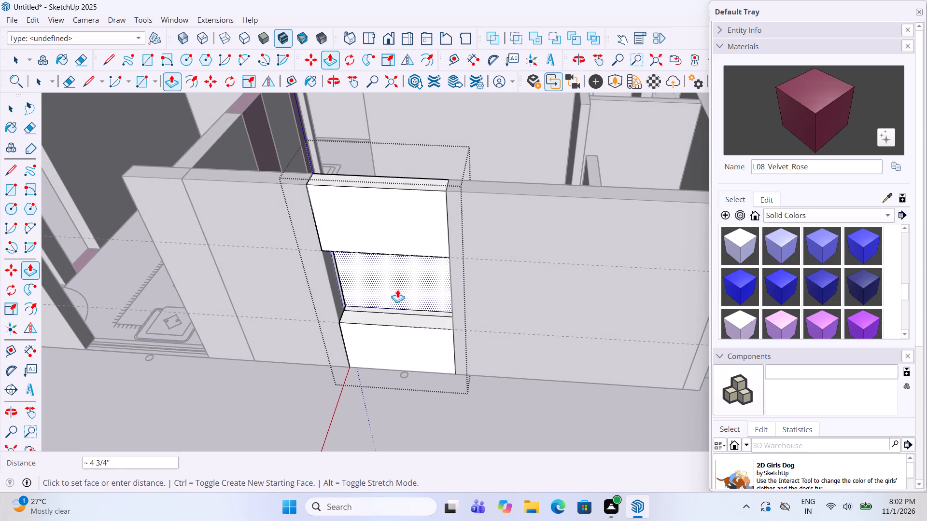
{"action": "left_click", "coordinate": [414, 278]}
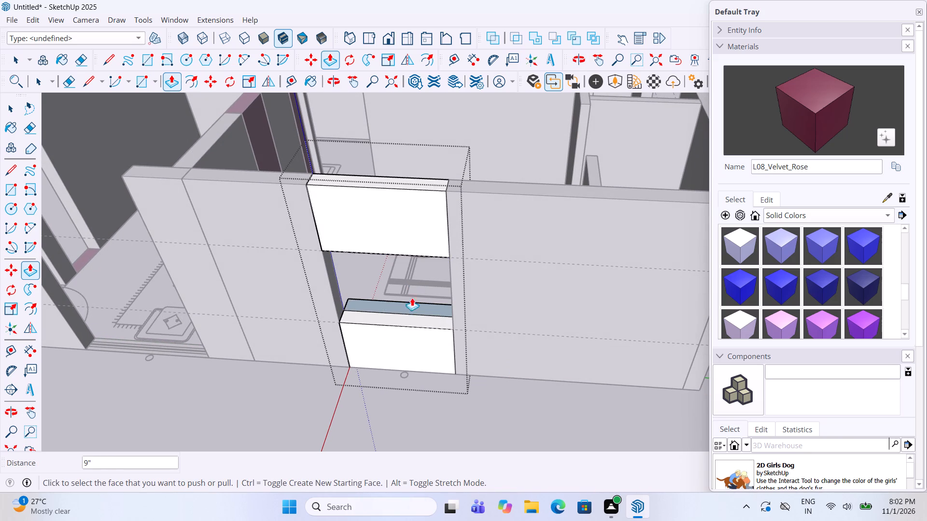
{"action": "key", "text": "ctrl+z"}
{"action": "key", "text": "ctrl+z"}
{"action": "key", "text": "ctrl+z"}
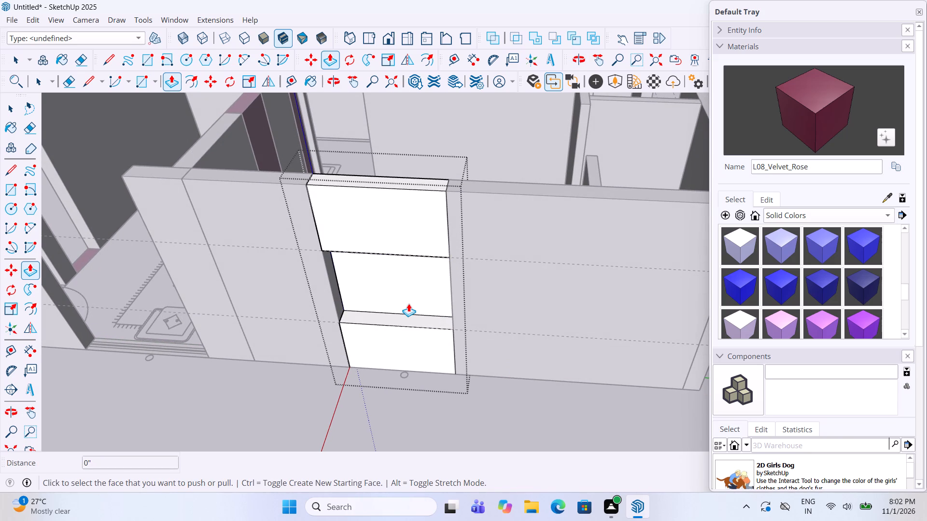
Push the recessed face 9" to the wall's inner side and delete it, opening up the bedroom window.
{"action": "left_click", "coordinate": [389, 299]}
{"action": "left_click", "coordinate": [416, 275]}
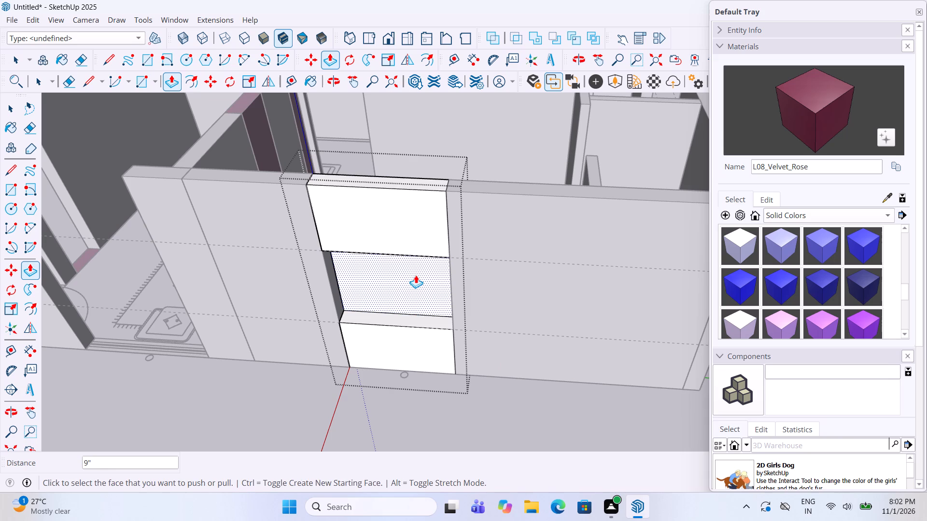
{"action": "left_click", "coordinate": [416, 275]}
{"action": "key", "text": "Delete"}
{"action": "key", "text": "space"}
{"action": "left_click", "coordinate": [489, 404]}
Push/Pull the grouped window strip in the sitting area's outer wall up to 10'.
{"action": "scroll", "coordinate": [480, 365], "scroll_direction": "down", "scroll_amount": 1}
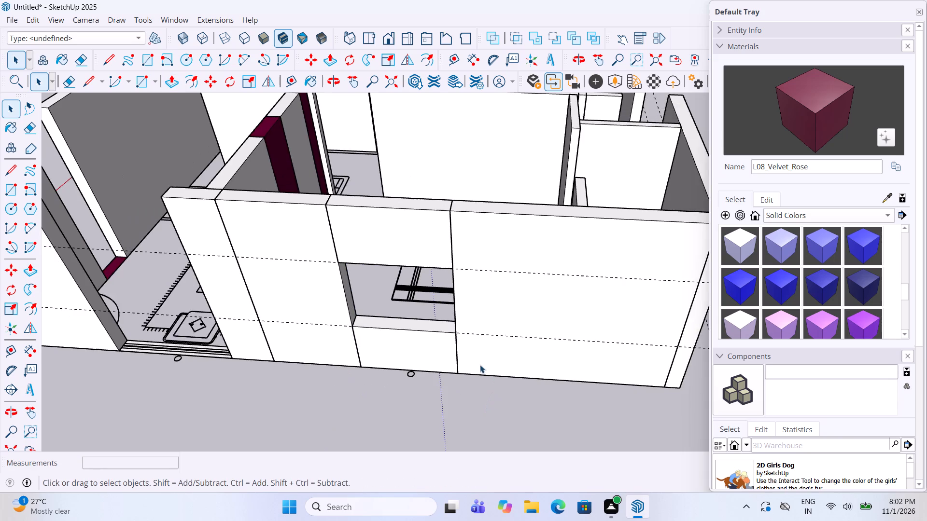
{"action": "scroll", "coordinate": [488, 348], "scroll_direction": "down", "scroll_amount": 9}
{"action": "scroll", "coordinate": [398, 365], "scroll_direction": "up", "scroll_amount": 5}
{"action": "scroll", "coordinate": [326, 362], "scroll_direction": "up", "scroll_amount": 4}
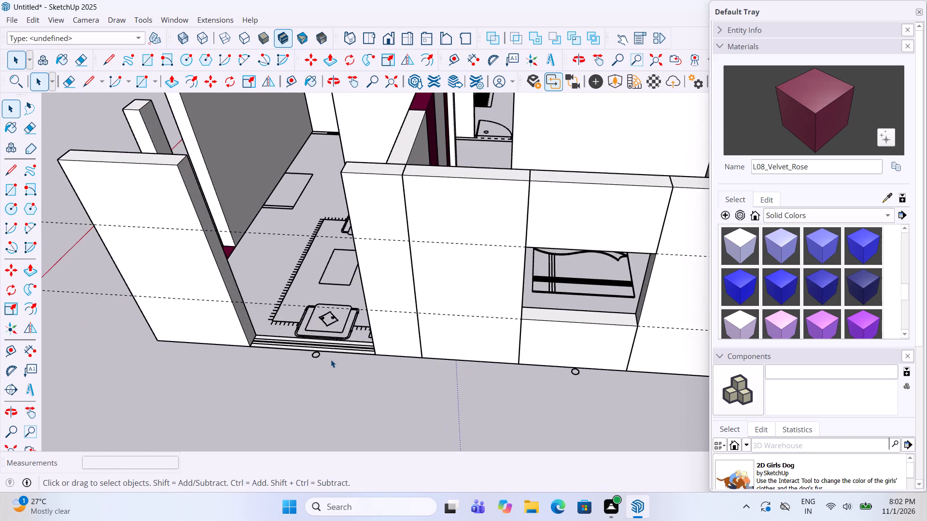
{"action": "scroll", "coordinate": [483, 329], "scroll_direction": "down", "scroll_amount": 7}
{"action": "middle_click_drag", "start_coordinate": [414, 320], "coordinate": [468, 353]}
{"action": "scroll", "coordinate": [441, 370], "scroll_direction": "up", "scroll_amount": 5}
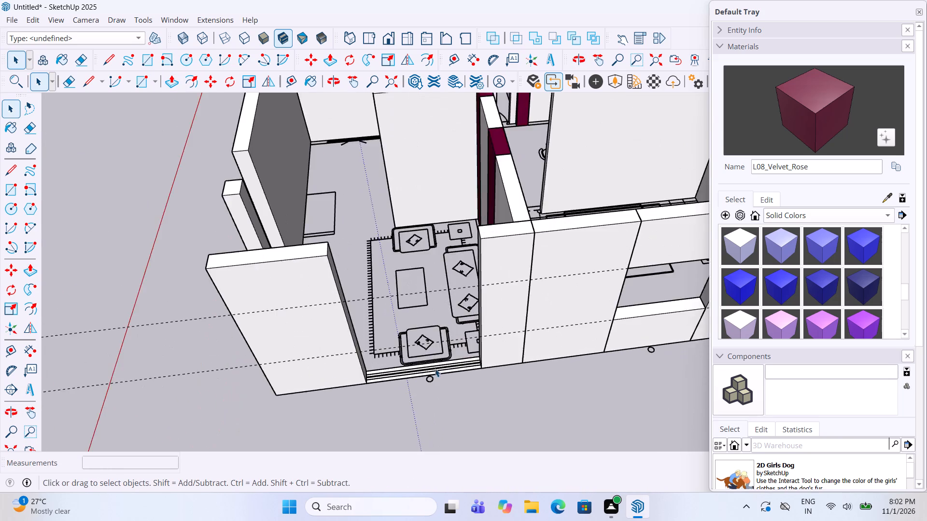
{"action": "scroll", "coordinate": [435, 369], "scroll_direction": "up", "scroll_amount": 5}
{"action": "double_click", "coordinate": [424, 371]}
{"action": "key", "text": "p"}
{"action": "left_click", "coordinate": [424, 368]}
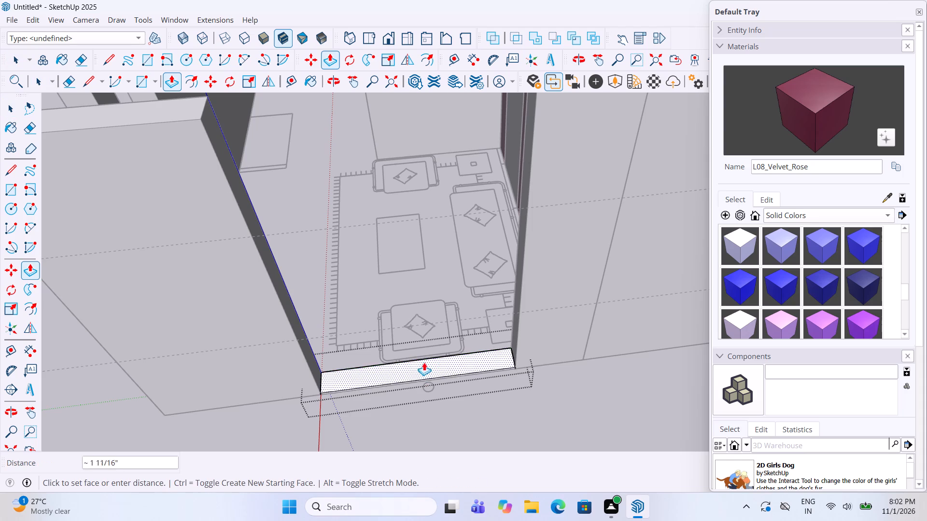
{"action": "scroll", "coordinate": [424, 354], "scroll_direction": "down", "scroll_amount": 5}
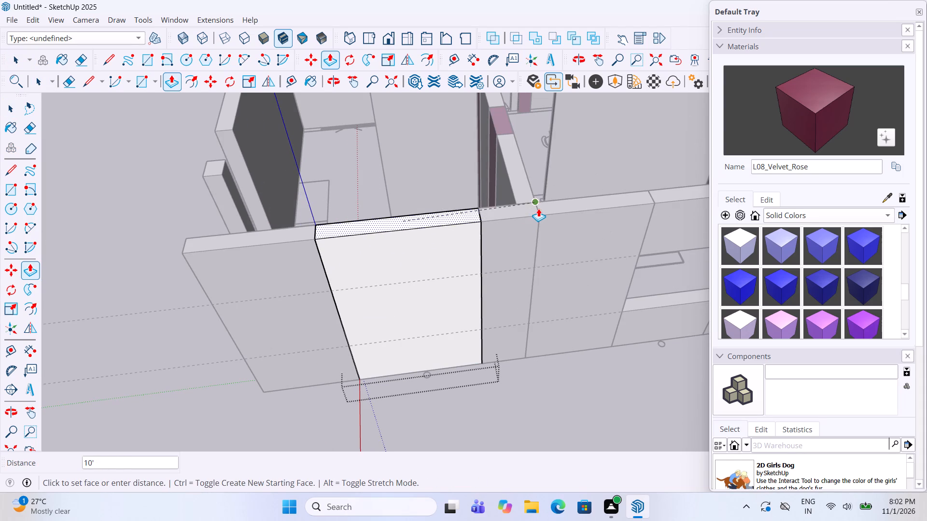
{"action": "left_click", "coordinate": [538, 208]}
{"action": "key", "text": "space"}
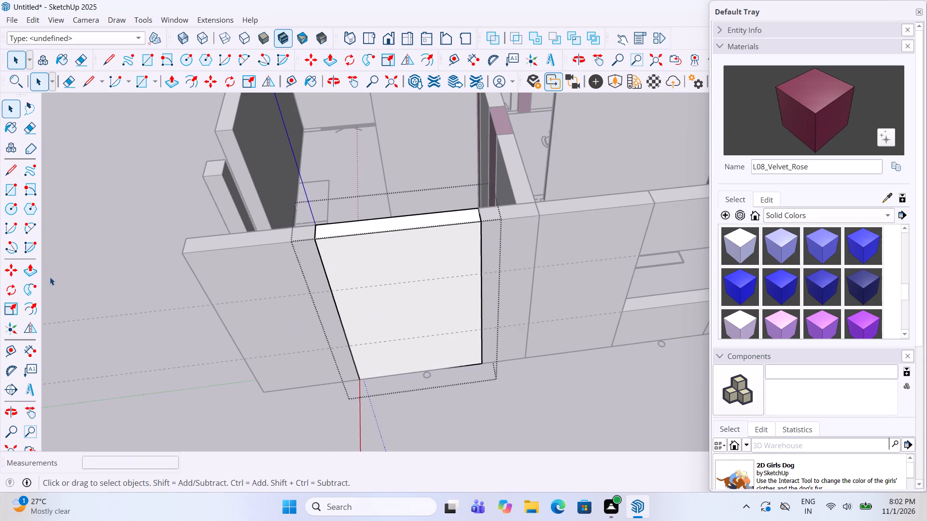
Draw a 4' by 6' 2" rectangle between the two guides across the full width of the sitting area's window piece.
{"action": "left_click", "coordinate": [14, 192]}
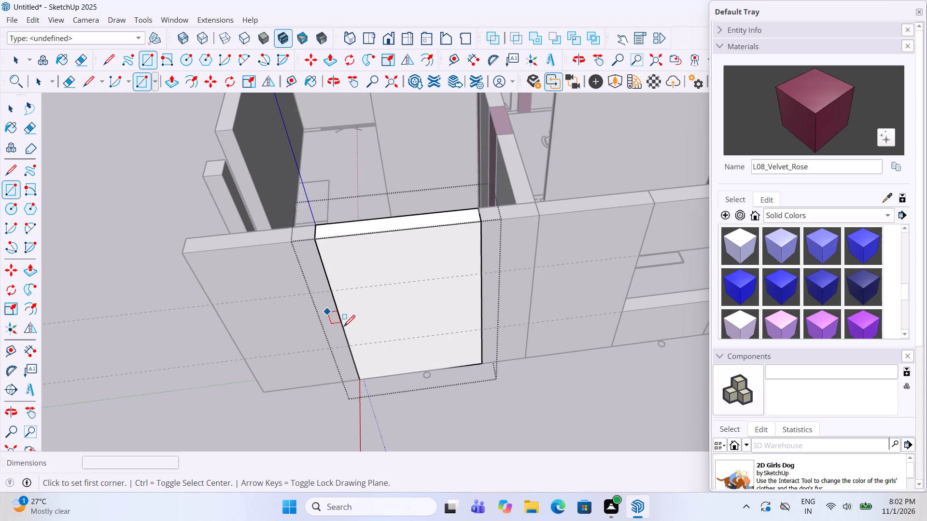
{"action": "left_click", "coordinate": [348, 345]}
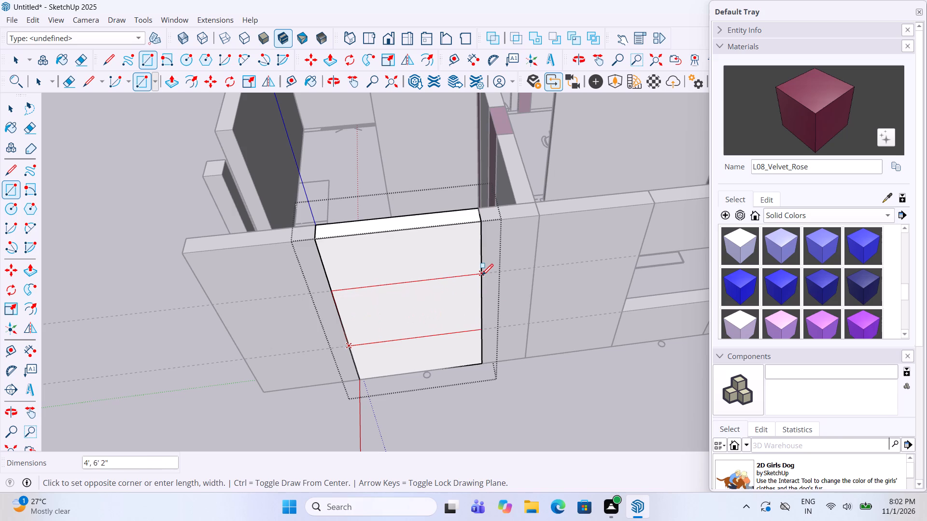
{"action": "left_click", "coordinate": [482, 276]}
Push the rectangle 9" through the wall piece and delete the remaining face, opening up the sitting area window.
{"action": "key", "text": "p"}
{"action": "left_click", "coordinate": [421, 310]}
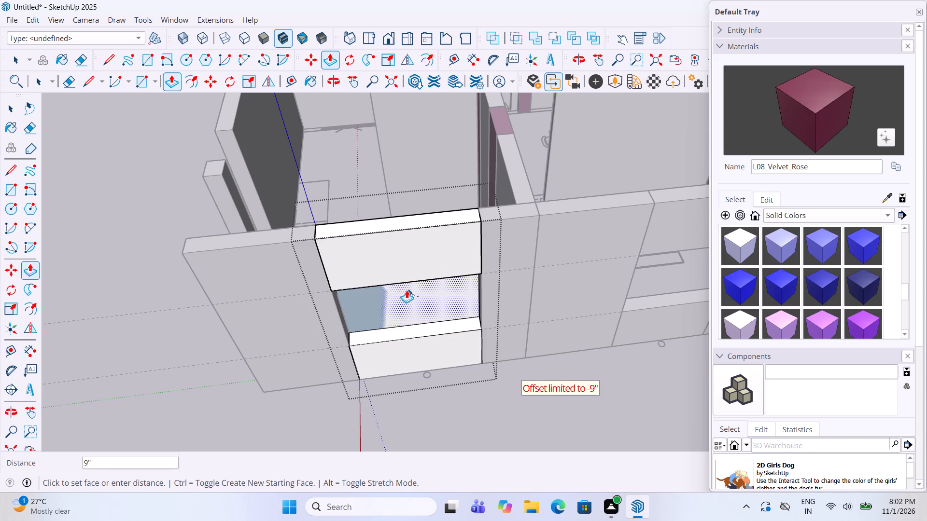
{"action": "left_click", "coordinate": [406, 289]}
{"action": "left_click", "coordinate": [406, 289]}
{"action": "key", "text": "Delete"}
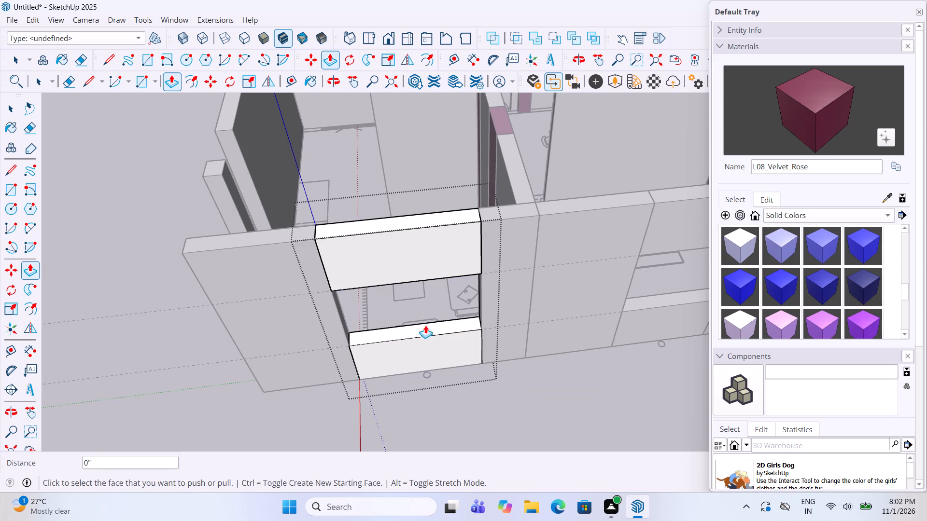
{"action": "key", "text": "space"}
{"action": "left_click", "coordinate": [506, 375]}
Push/Pull the grouped velvet-rose column near the sitting area's door up to the top of the adjoining wall.
{"action": "scroll", "coordinate": [507, 369], "scroll_direction": "down", "scroll_amount": 6}
{"action": "middle_click_drag", "start_coordinate": [336, 313], "coordinate": [536, 329]}
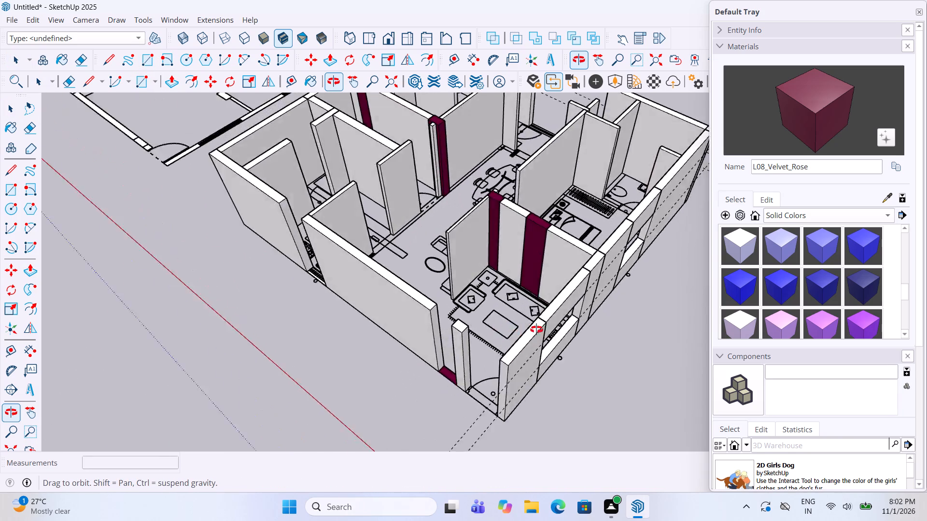
{"action": "middle_click_drag", "start_coordinate": [536, 329], "coordinate": [624, 329]}
{"action": "scroll", "coordinate": [541, 373], "scroll_direction": "up", "scroll_amount": 5}
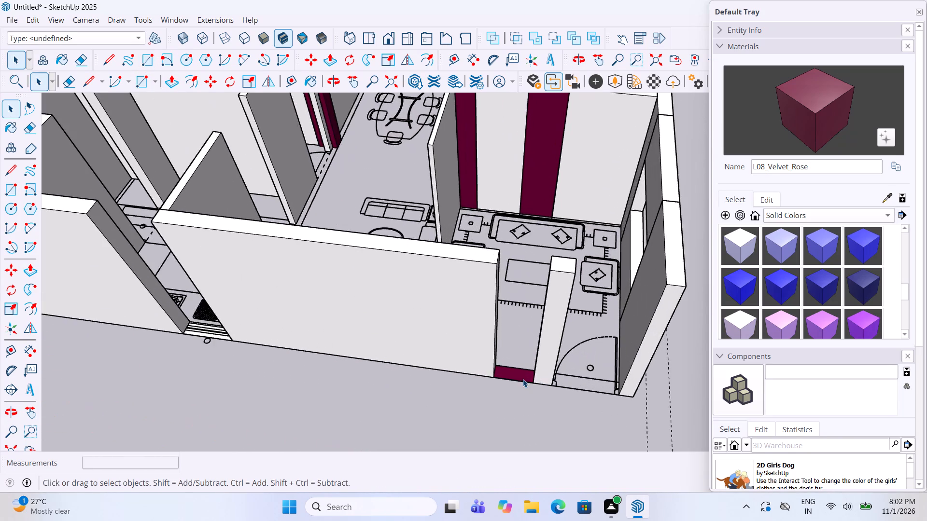
{"action": "scroll", "coordinate": [523, 379], "scroll_direction": "up", "scroll_amount": 6}
{"action": "double_click", "coordinate": [520, 377]}
{"action": "left_click", "coordinate": [520, 373]}
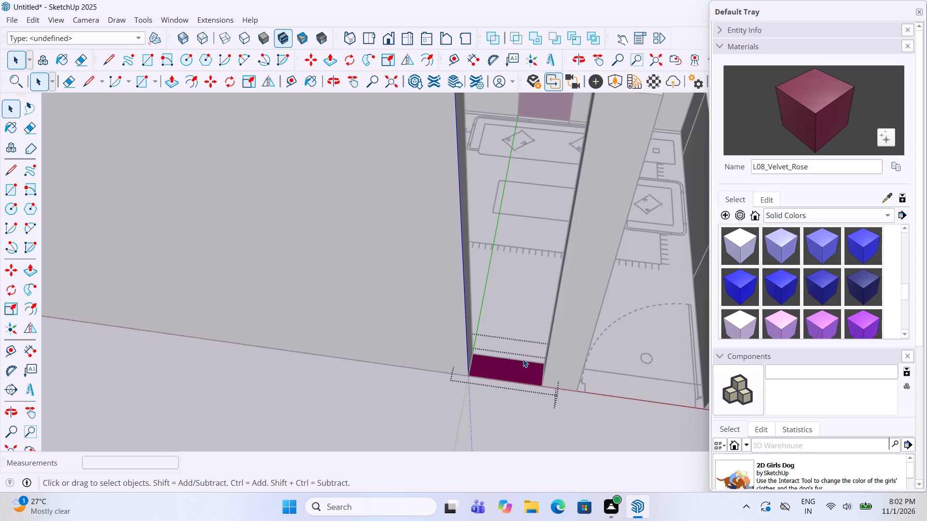
{"action": "key", "text": "p"}
{"action": "left_click", "coordinate": [513, 366]}
{"action": "scroll", "coordinate": [521, 350], "scroll_direction": "down", "scroll_amount": 6}
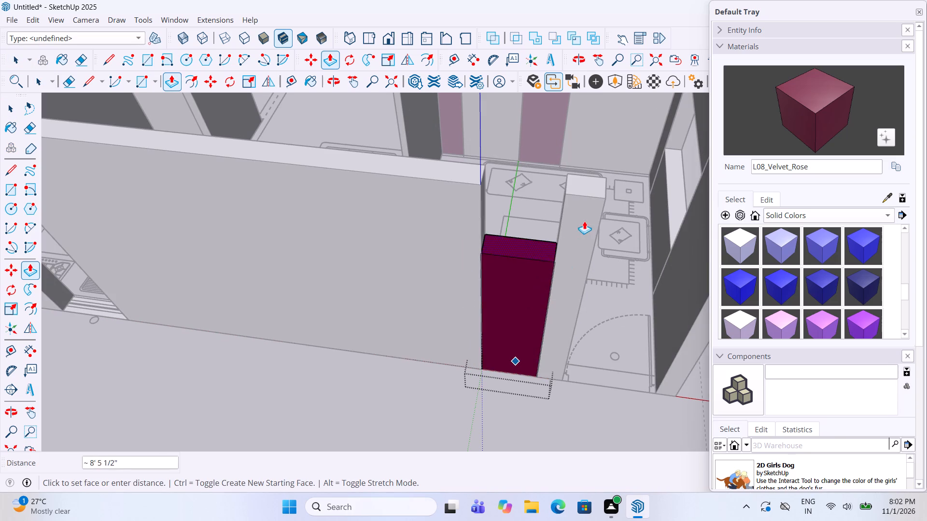
{"action": "left_click", "coordinate": [582, 203]}
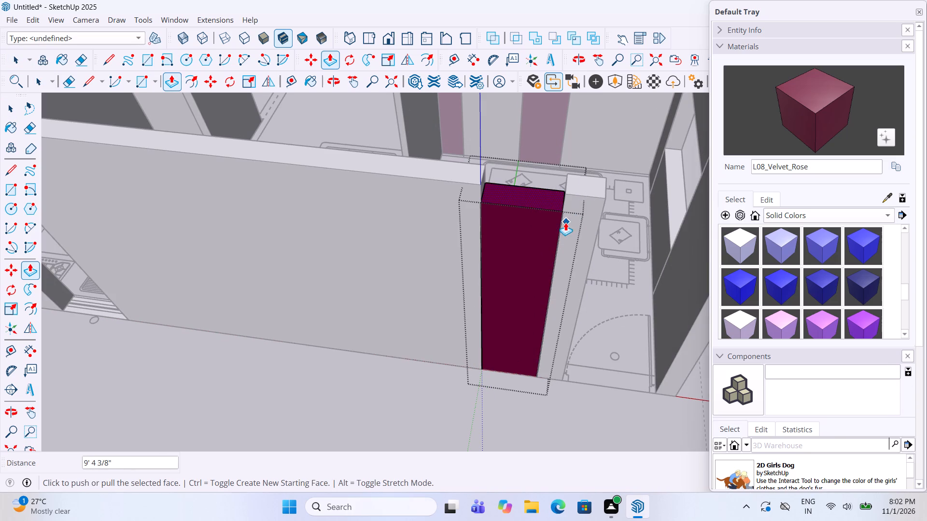
{"action": "left_click", "coordinate": [549, 198]}
{"action": "left_click", "coordinate": [587, 186]}
{"action": "key", "text": "space"}
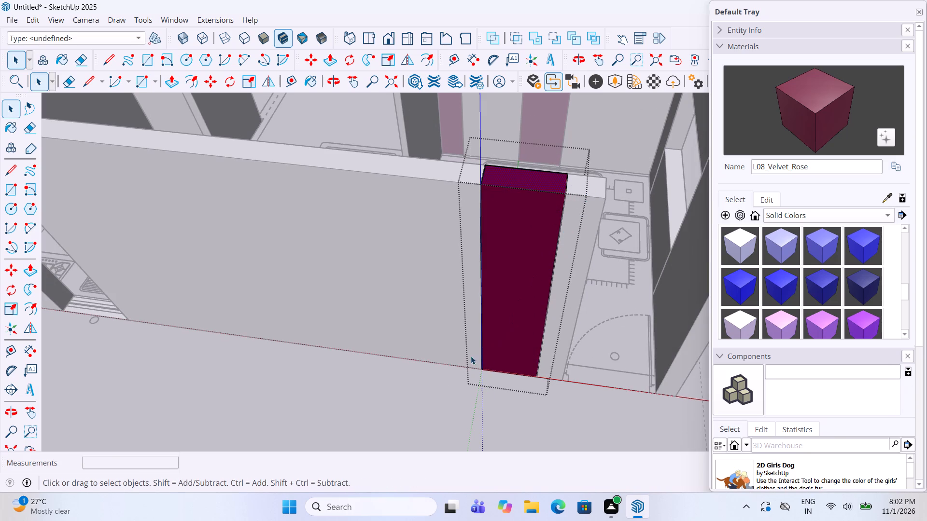
{"action": "left_click", "coordinate": [435, 382]}
Push/Pull the grouped window strip in the outer wall beside the kitchen sink up to the adjoining wall's top.
{"action": "scroll", "coordinate": [585, 307], "scroll_direction": "down", "scroll_amount": 9}
{"action": "scroll", "coordinate": [366, 327], "scroll_direction": "up", "scroll_amount": 7}
{"action": "middle_click_drag", "start_coordinate": [377, 298], "coordinate": [407, 369]}
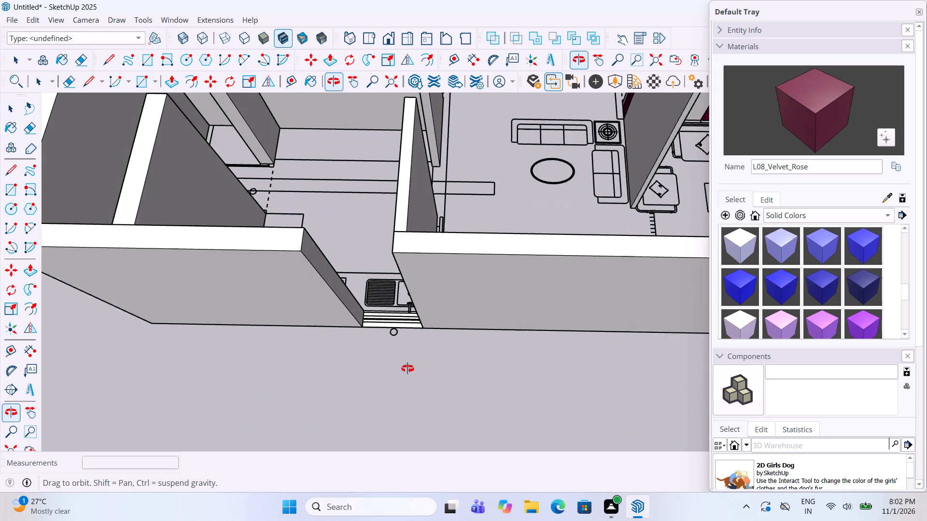
{"action": "middle_click_drag", "start_coordinate": [407, 369], "coordinate": [400, 355]}
{"action": "scroll", "coordinate": [399, 329], "scroll_direction": "up", "scroll_amount": 3}
{"action": "left_click", "coordinate": [397, 312]}
{"action": "double_click", "coordinate": [397, 312]}
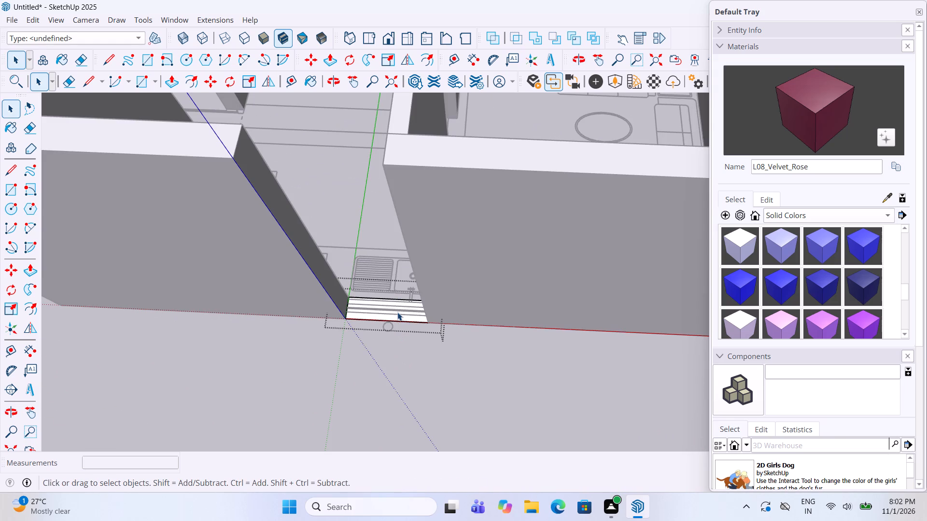
{"action": "key", "text": "p"}
{"action": "left_click", "coordinate": [397, 311]}
{"action": "left_click", "coordinate": [458, 155]}
{"action": "key", "text": "c"}
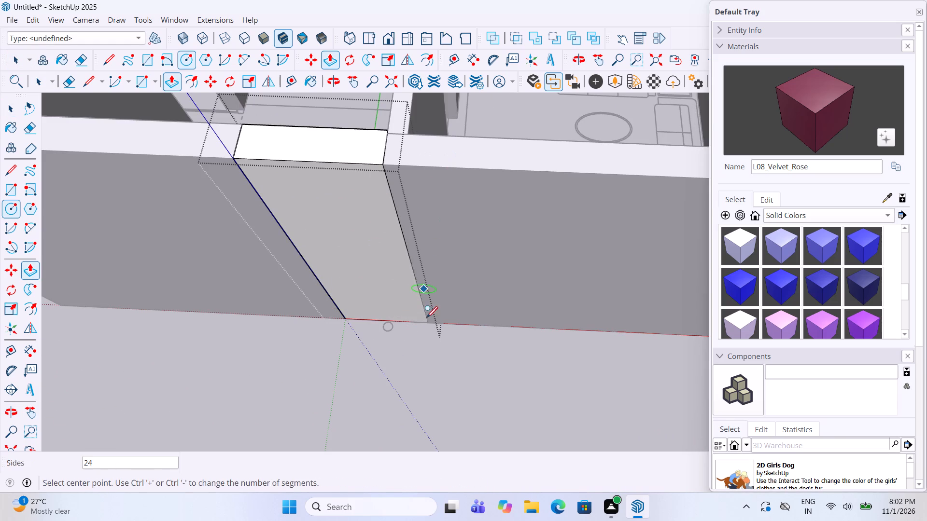
{"action": "key", "text": "space"}
{"action": "left_click", "coordinate": [424, 353]}
{"action": "scroll", "coordinate": [427, 351], "scroll_direction": "down", "scroll_amount": 4}
Place horizontal guides on the kitchen sink window piece, one 3' above its base and another 4' above that guide.
{"action": "middle_click_drag", "start_coordinate": [425, 350], "coordinate": [418, 297]}
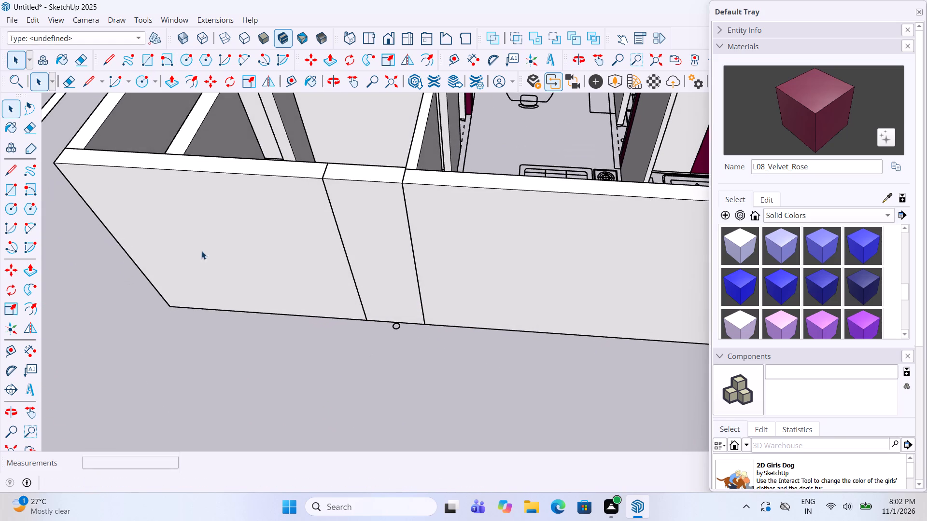
{"action": "left_click", "coordinate": [7, 347]}
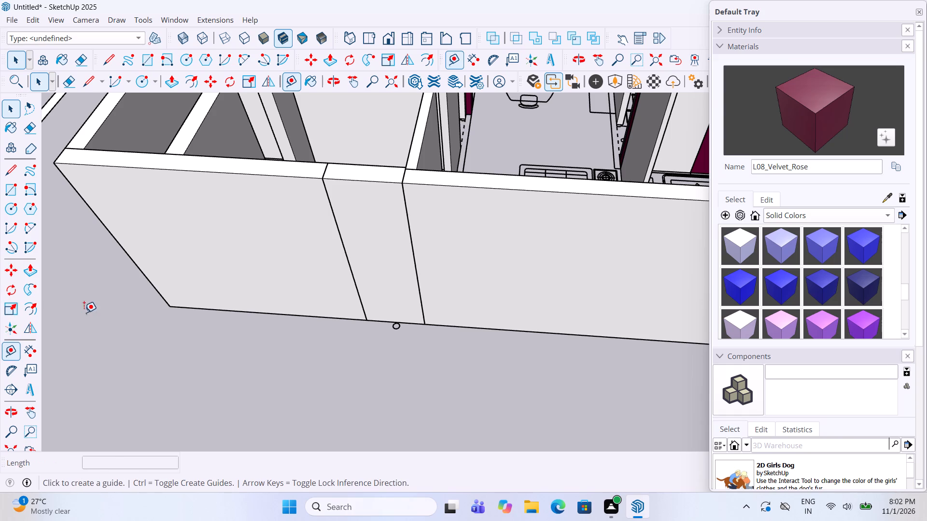
{"action": "left_click", "coordinate": [378, 320]}
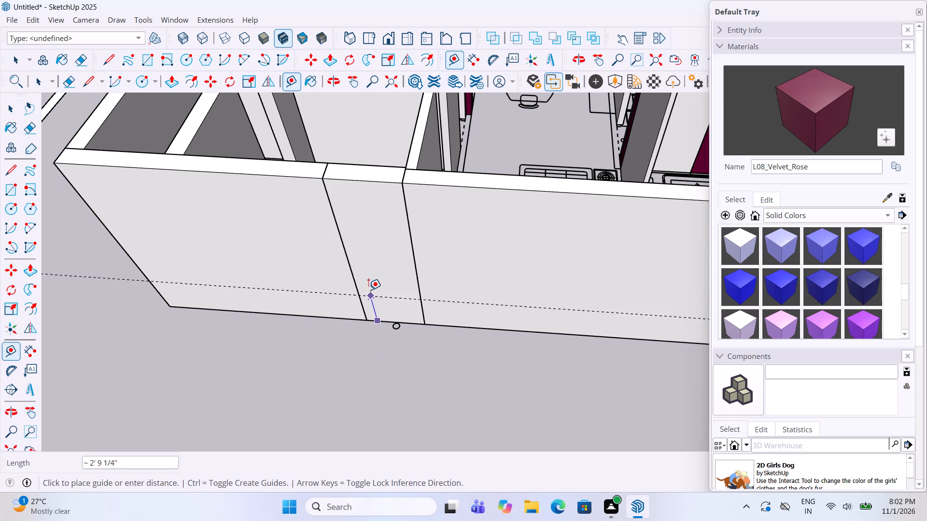
{"action": "type", "text": "3'"}
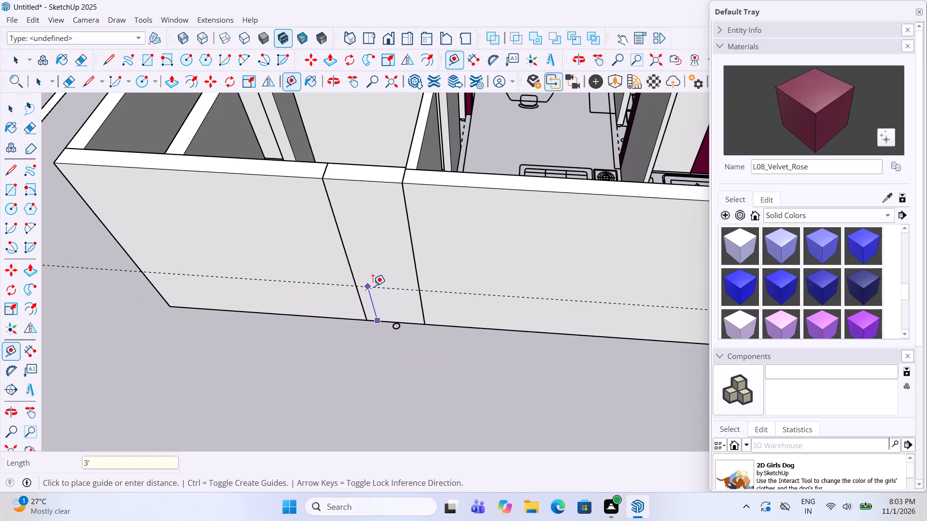
{"action": "key", "text": "Return"}
{"action": "left_click", "coordinate": [373, 285]}
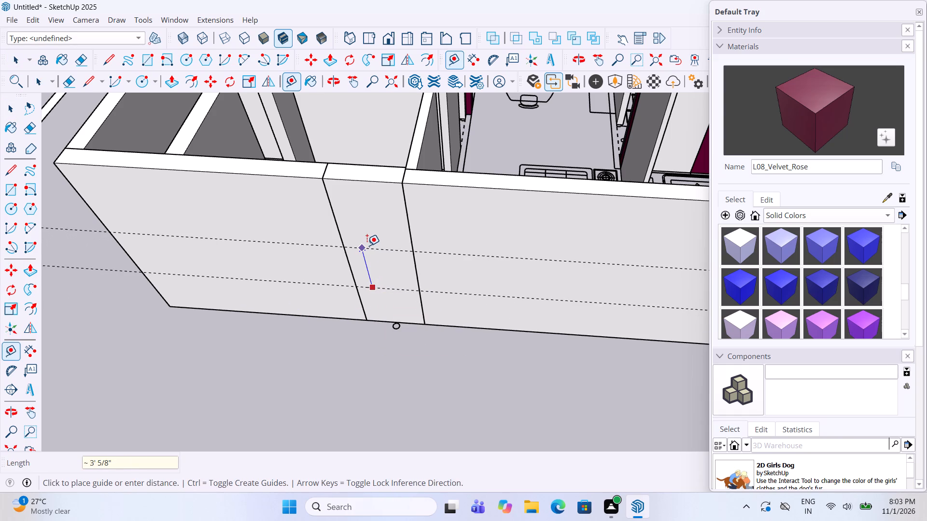
{"action": "type", "text": "4'"}
{"action": "key", "text": "Return"}
{"action": "key", "text": "space"}
Draw a 3' by 4' rectangle between the two guides across the full width of the kitchen sink window piece.
{"action": "double_click", "coordinate": [367, 246]}
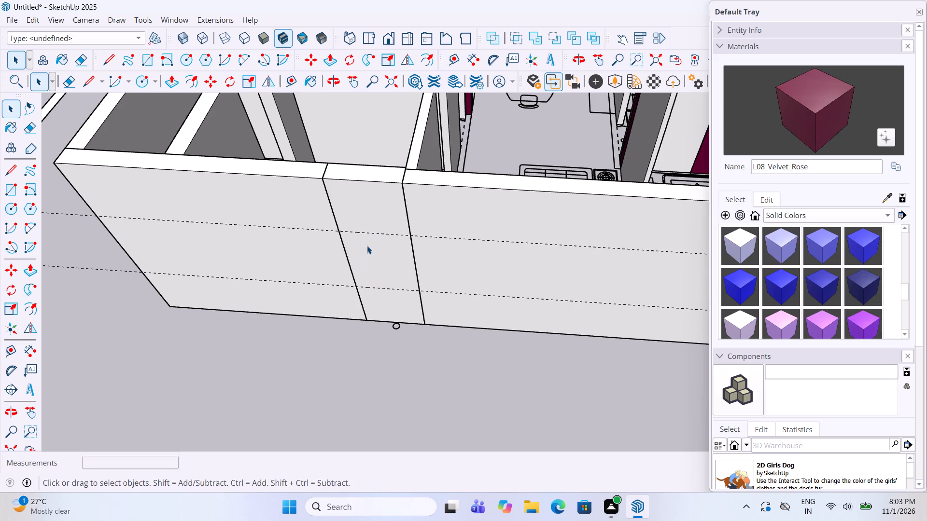
{"action": "left_click", "coordinate": [12, 187]}
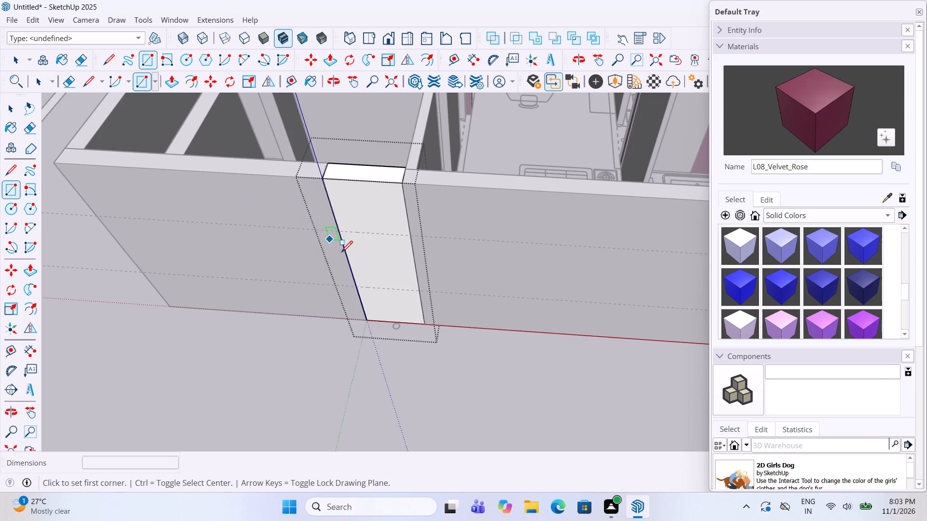
{"action": "left_click", "coordinate": [356, 287]}
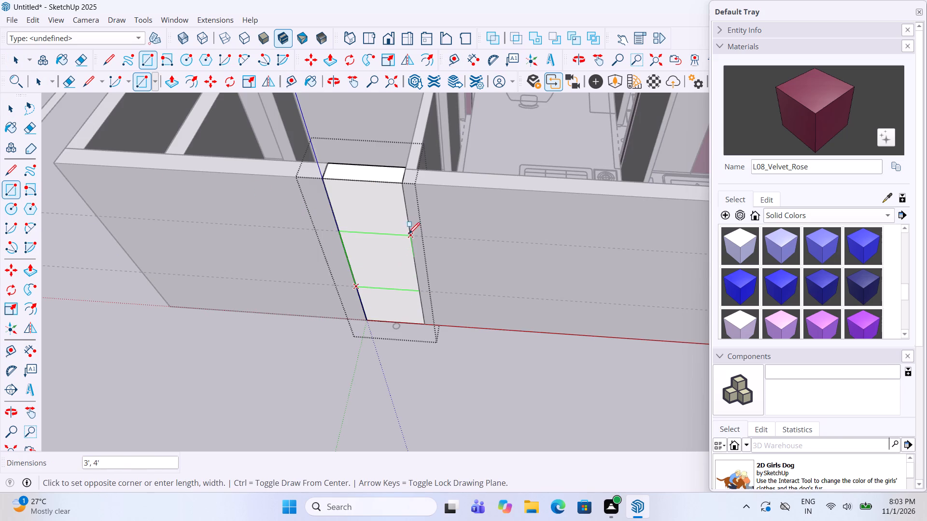
{"action": "left_click", "coordinate": [410, 235]}
Push the rectangle 9" through the wall piece and delete the remaining face, opening up the kitchen sink window.
{"action": "key", "text": "p"}
{"action": "left_click", "coordinate": [381, 268]}
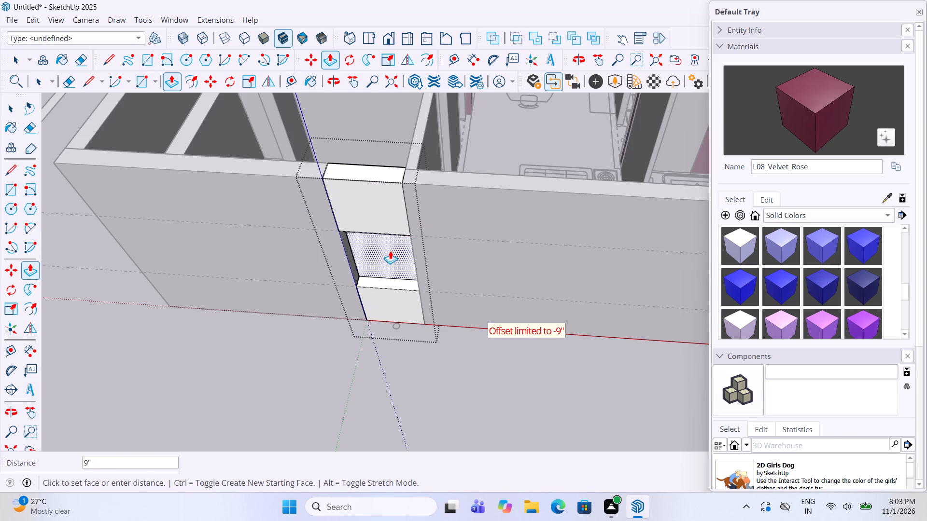
{"action": "left_click", "coordinate": [395, 243]}
{"action": "left_click", "coordinate": [395, 243]}
{"action": "key", "text": "Delete"}
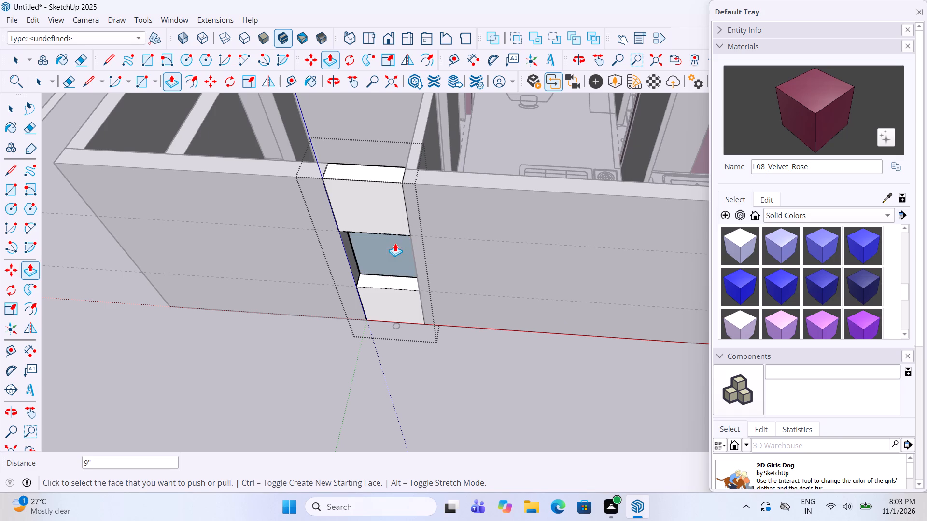
{"action": "key", "text": "ctrl+z"}
{"action": "middle_click_drag", "start_coordinate": [393, 258], "coordinate": [411, 233]}
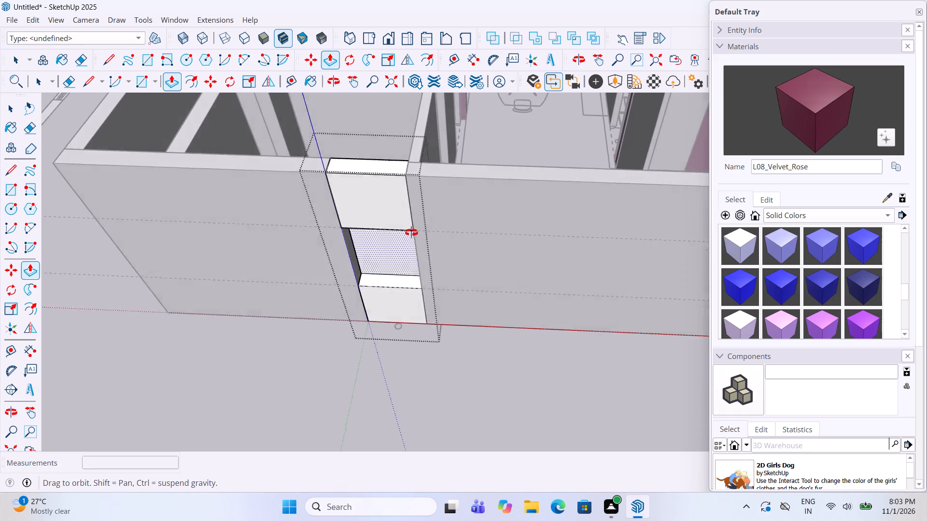
{"action": "middle_click_drag", "start_coordinate": [411, 233], "coordinate": [416, 229]}
{"action": "scroll", "coordinate": [416, 229], "scroll_direction": "up", "scroll_amount": 4}
{"action": "left_click", "coordinate": [390, 251]}
{"action": "left_click", "coordinate": [406, 226]}
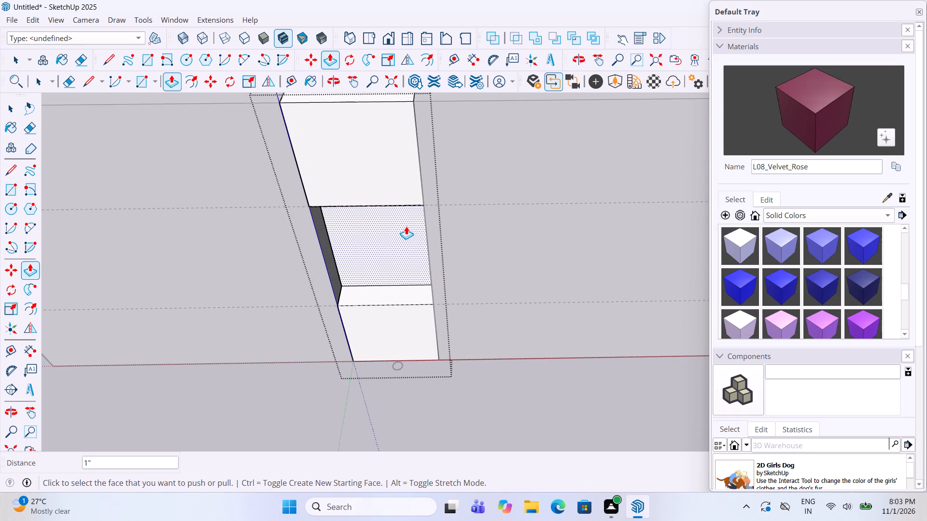
{"action": "left_click", "coordinate": [406, 246]}
{"action": "key", "text": "Delete"}
{"action": "key", "text": "space"}
{"action": "left_click", "coordinate": [486, 400]}
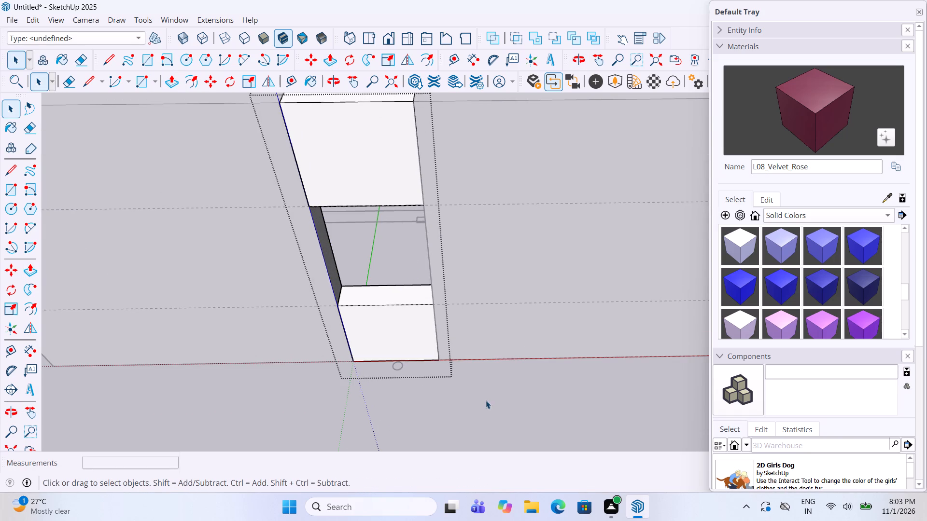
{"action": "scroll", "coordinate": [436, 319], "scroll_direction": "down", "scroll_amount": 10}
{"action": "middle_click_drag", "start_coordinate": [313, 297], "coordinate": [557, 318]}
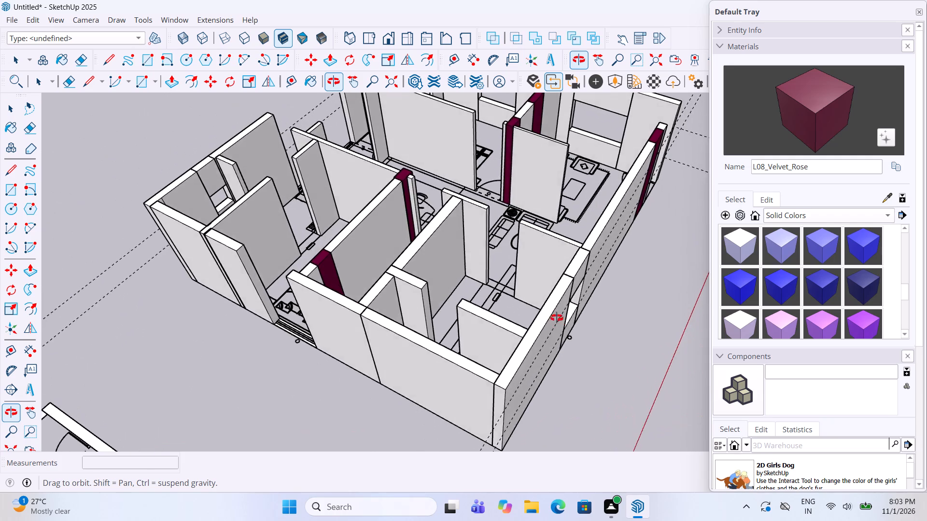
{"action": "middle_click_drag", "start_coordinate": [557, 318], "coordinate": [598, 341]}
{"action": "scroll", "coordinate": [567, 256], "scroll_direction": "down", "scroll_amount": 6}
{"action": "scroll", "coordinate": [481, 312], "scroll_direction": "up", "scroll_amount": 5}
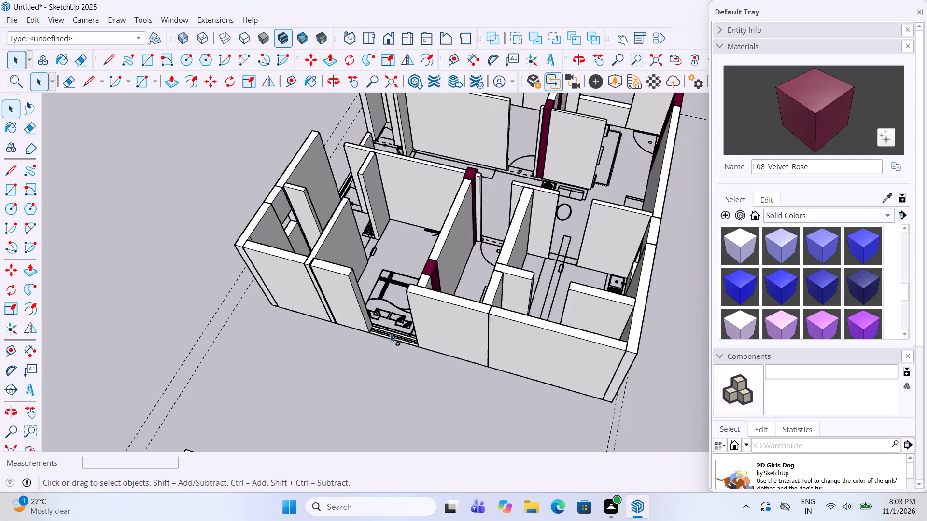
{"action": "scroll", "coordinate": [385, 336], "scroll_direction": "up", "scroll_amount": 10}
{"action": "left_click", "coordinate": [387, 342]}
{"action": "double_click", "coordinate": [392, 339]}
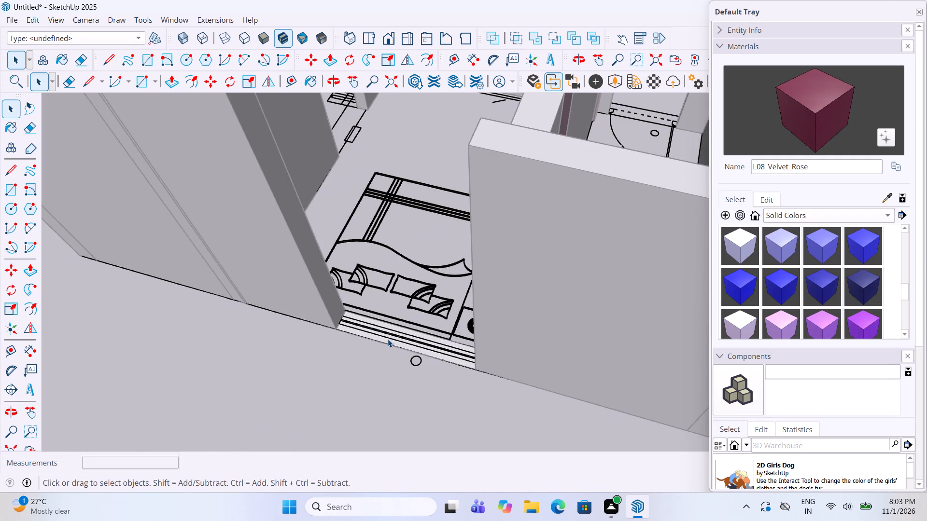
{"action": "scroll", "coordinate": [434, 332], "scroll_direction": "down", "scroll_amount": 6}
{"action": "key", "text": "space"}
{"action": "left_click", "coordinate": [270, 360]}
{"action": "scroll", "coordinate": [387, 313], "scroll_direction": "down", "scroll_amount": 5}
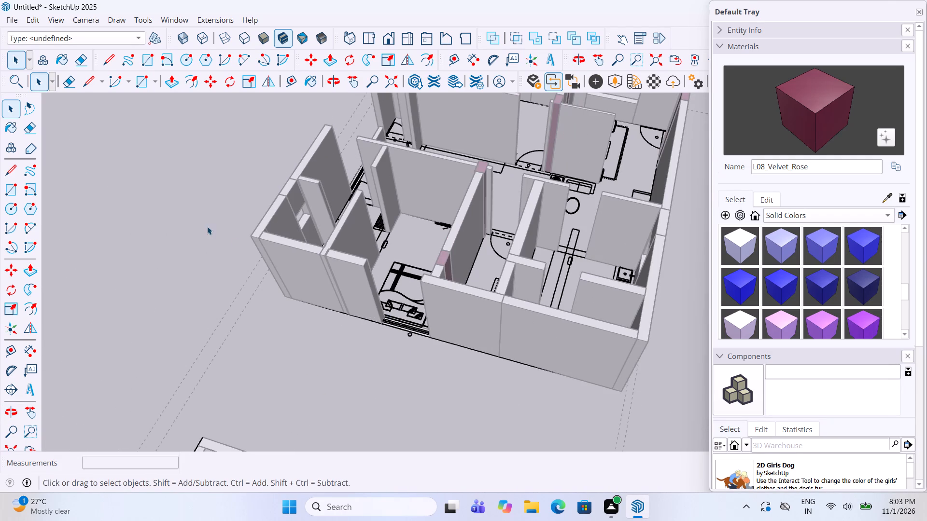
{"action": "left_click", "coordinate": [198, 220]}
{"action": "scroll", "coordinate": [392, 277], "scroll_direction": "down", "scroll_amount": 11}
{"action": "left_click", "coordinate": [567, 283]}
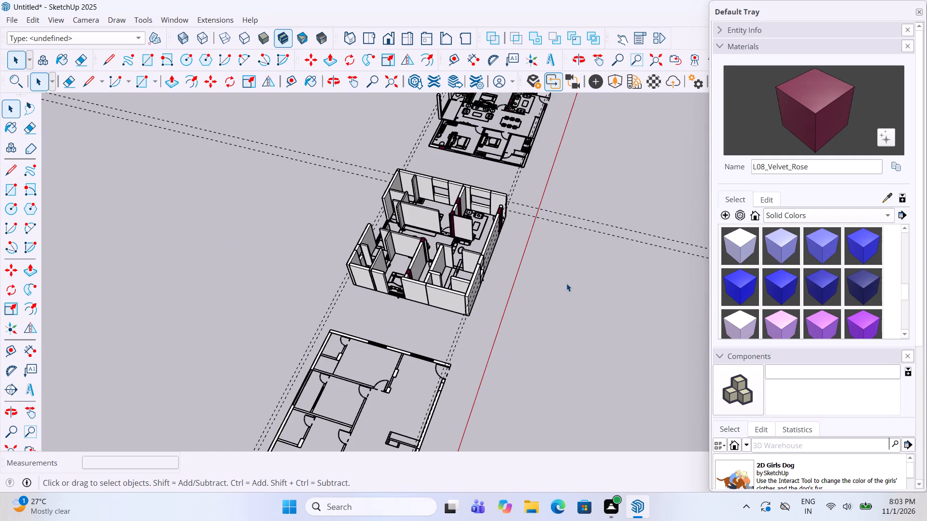
Make a group from the face of the window strip in the outer wall behind the bedroom's bed.
{"action": "scroll", "coordinate": [441, 282], "scroll_direction": "up", "scroll_amount": 4}
{"action": "scroll", "coordinate": [354, 292], "scroll_direction": "up", "scroll_amount": 8}
{"action": "middle_click_drag", "start_coordinate": [356, 292], "coordinate": [388, 302]}
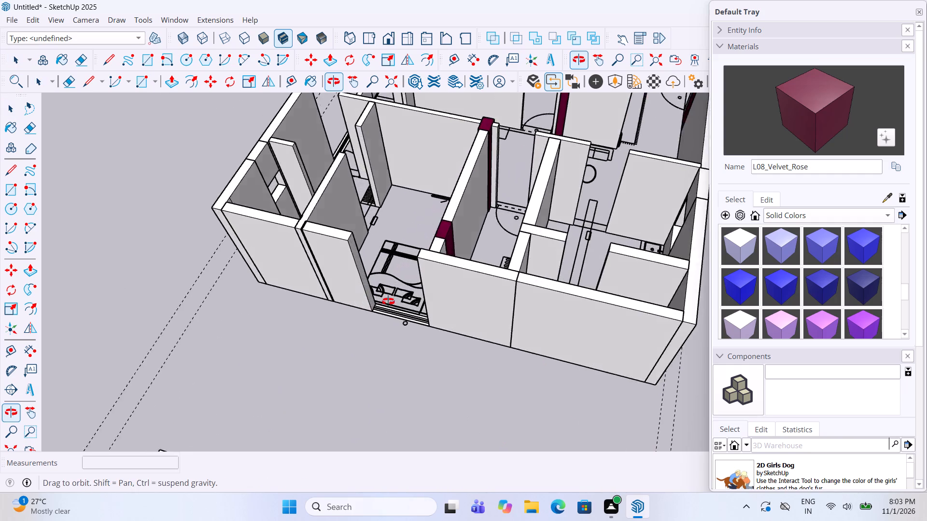
{"action": "middle_click_drag", "start_coordinate": [388, 302], "coordinate": [395, 304]}
{"action": "scroll", "coordinate": [395, 304], "scroll_direction": "up", "scroll_amount": 11}
{"action": "left_click", "coordinate": [396, 341]}
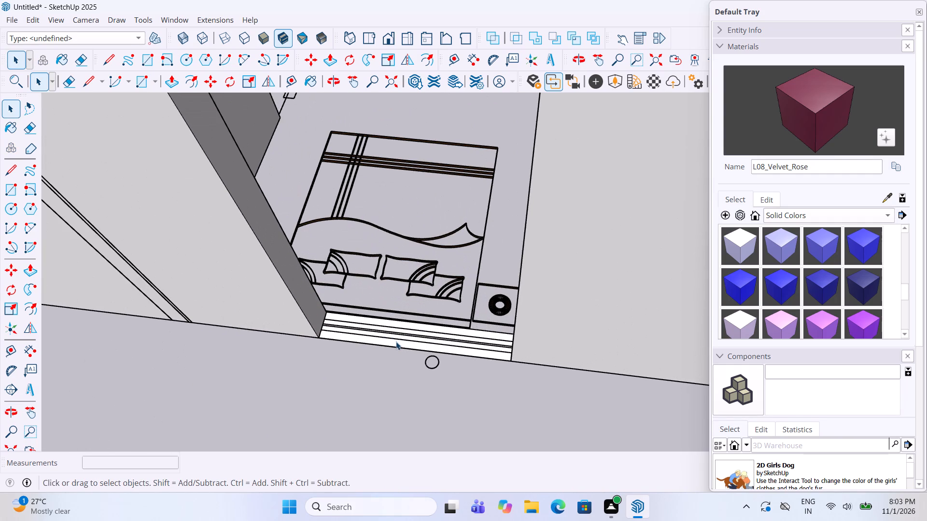
{"action": "left_click", "coordinate": [396, 344]}
{"action": "right_click", "coordinate": [400, 343]}
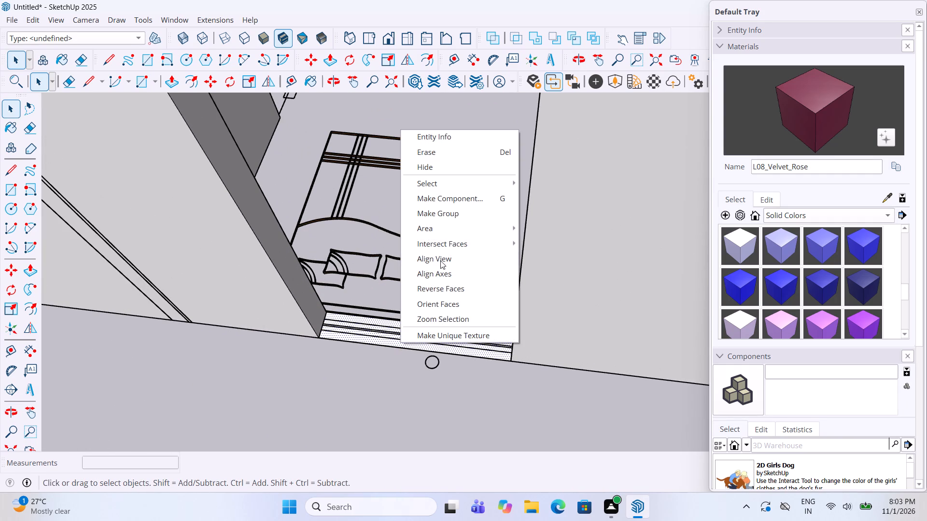
{"action": "left_click", "coordinate": [452, 214]}
Push/Pull the grouped window strip behind the bed up to the adjoining wall's top.
{"action": "double_click", "coordinate": [393, 333]}
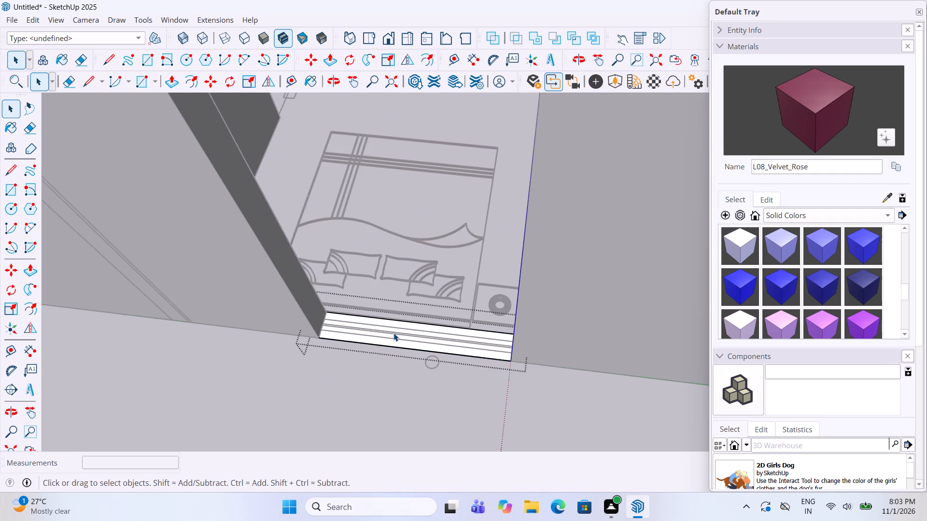
{"action": "key", "text": "p"}
{"action": "left_click", "coordinate": [395, 334]}
{"action": "scroll", "coordinate": [401, 321], "scroll_direction": "down", "scroll_amount": 10}
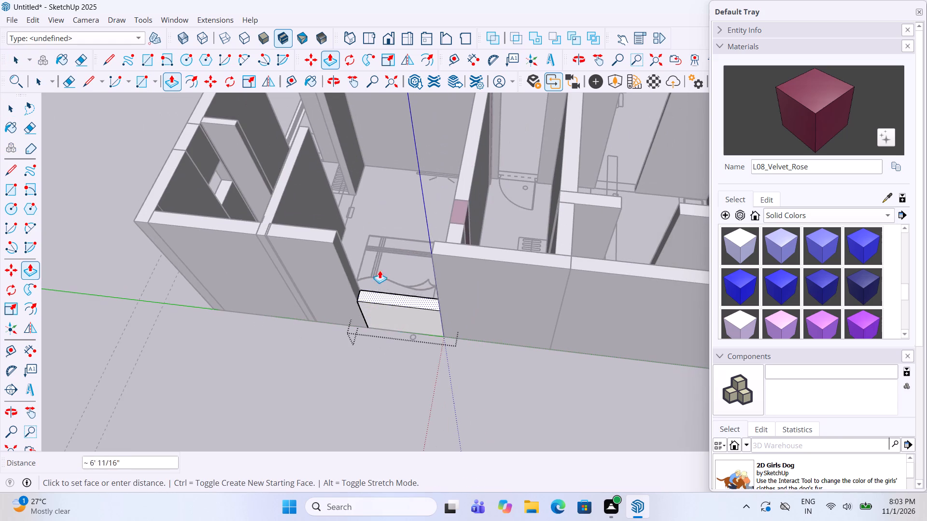
{"action": "left_click", "coordinate": [317, 241]}
{"action": "key", "text": "space"}
{"action": "left_click", "coordinate": [344, 348]}
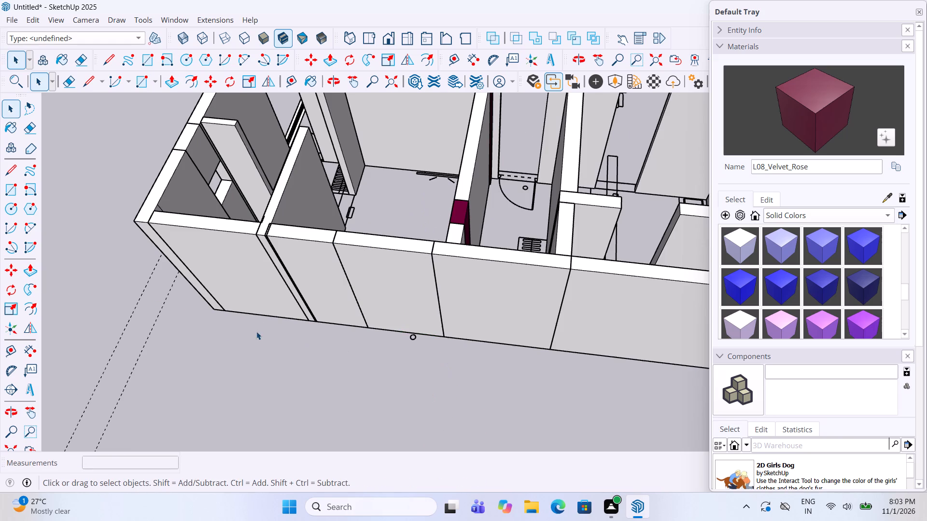
Place horizontal guides on the bedroom window piece, one 3' above its base and another 4' above that guide.
{"action": "left_click", "coordinate": [10, 344]}
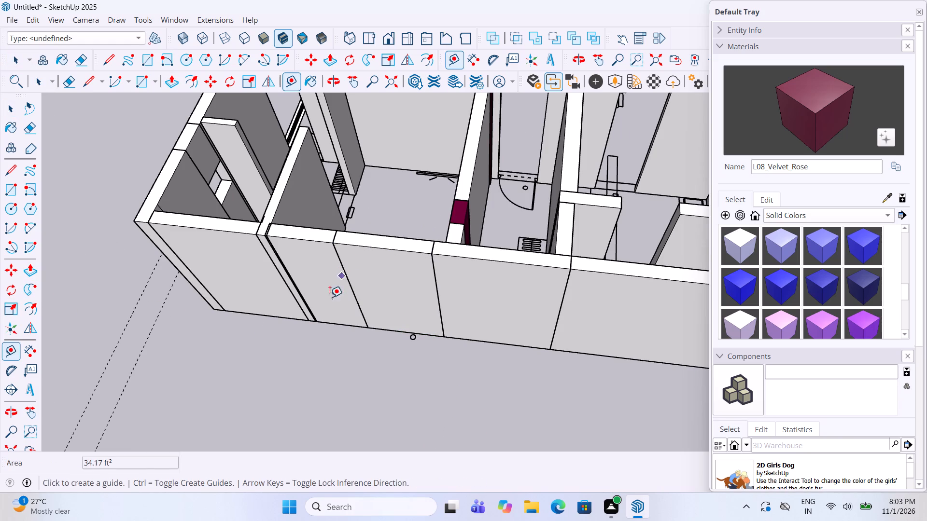
{"action": "scroll", "coordinate": [340, 300], "scroll_direction": "up", "scroll_amount": 2}
{"action": "left_click_drag", "start_coordinate": [391, 333], "coordinate": [389, 326]}
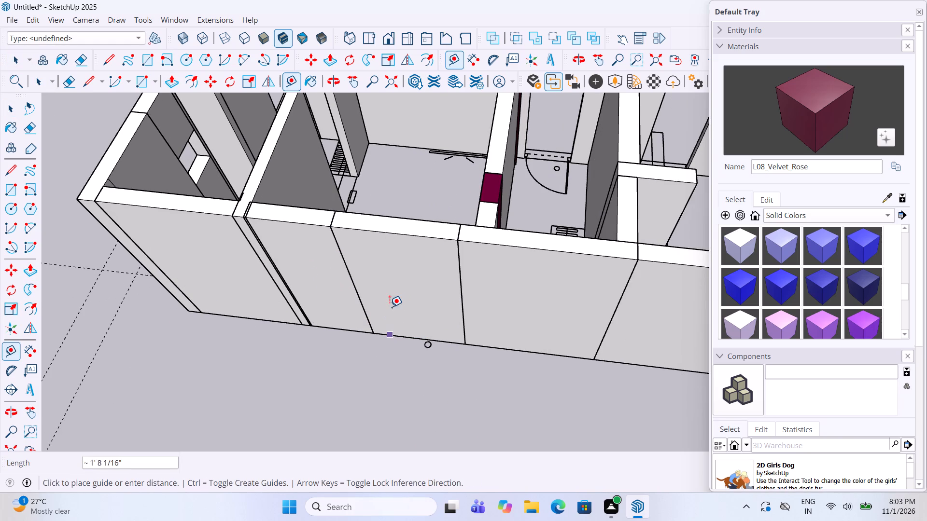
{"action": "type", "text": "3'"}
{"action": "key", "text": "Return"}
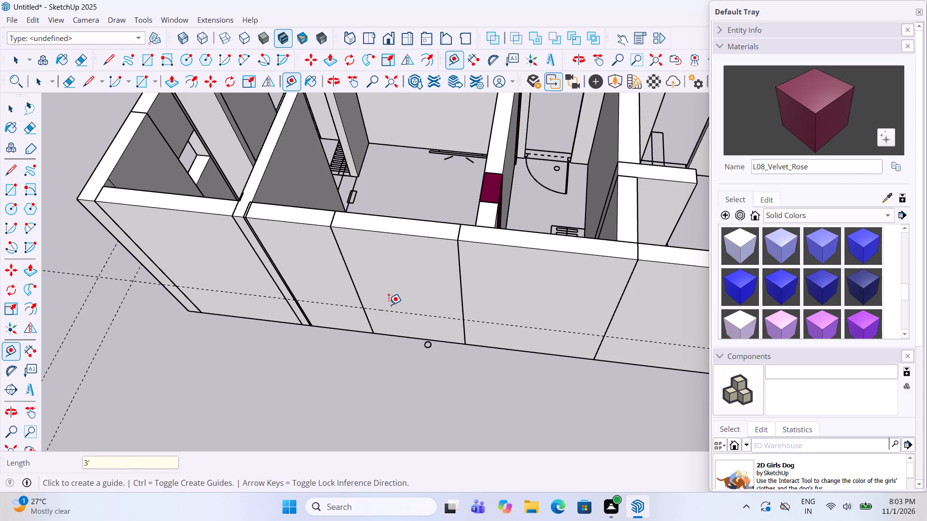
{"action": "left_click", "coordinate": [382, 310]}
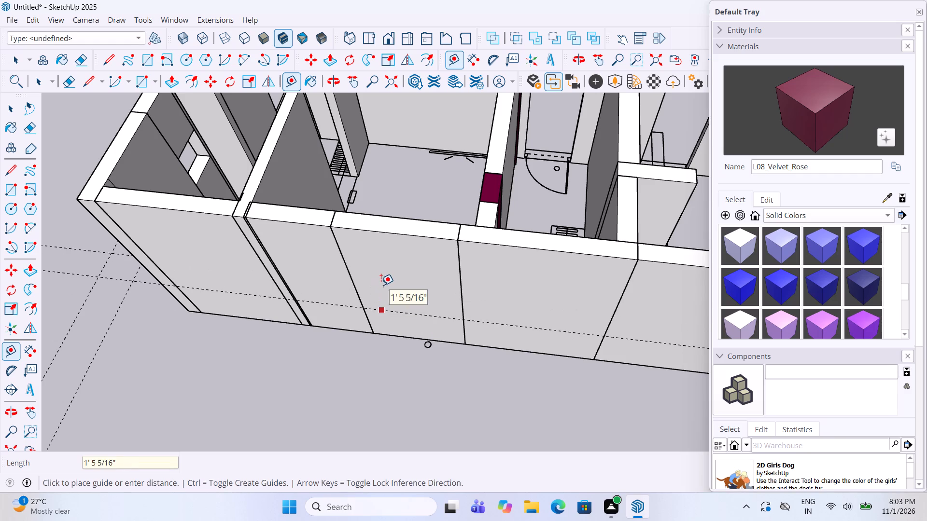
{"action": "type", "text": "4'"}
{"action": "key", "text": "Return"}
{"action": "key", "text": "space"}
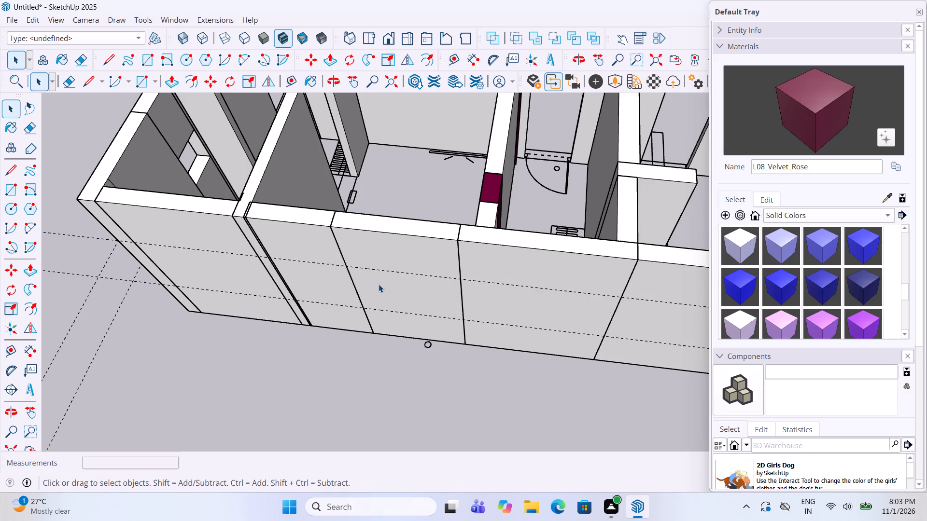
Draw a rectangle between the 3' and 4' spaced guides across the full width of the bedroom window piece.
{"action": "double_click", "coordinate": [379, 284]}
{"action": "left_click", "coordinate": [1, 192]}
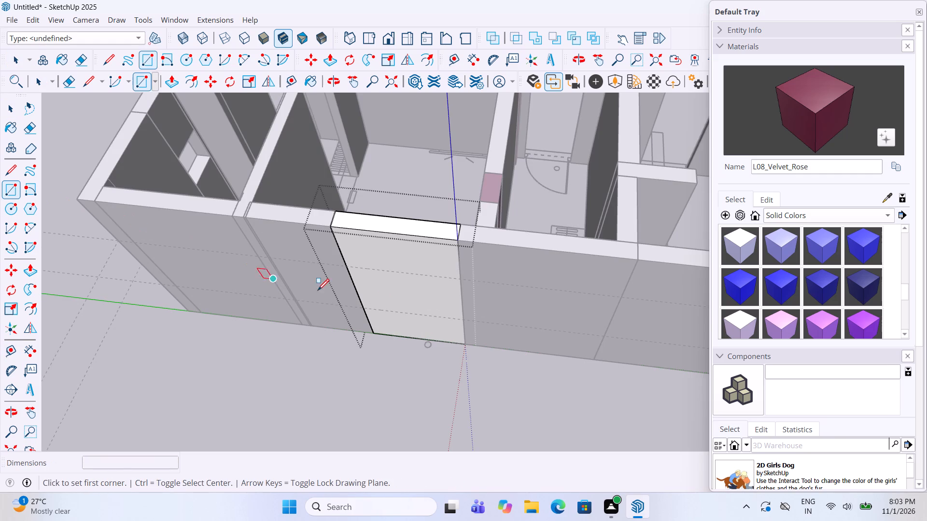
{"action": "left_click", "coordinate": [364, 311]}
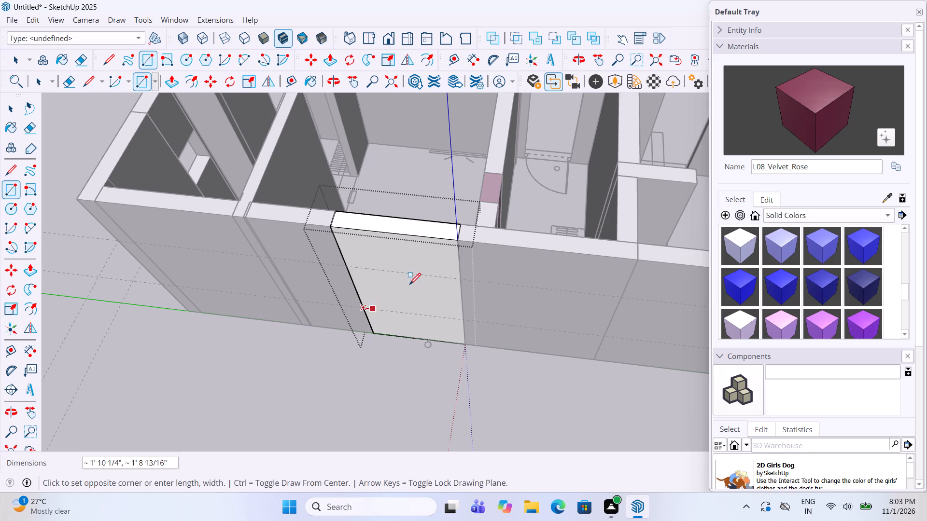
{"action": "left_click", "coordinate": [461, 280]}
Push the rectangle through the wall piece's full thickness and delete the remaining face, opening up the bedroom window.
{"action": "key", "text": "p"}
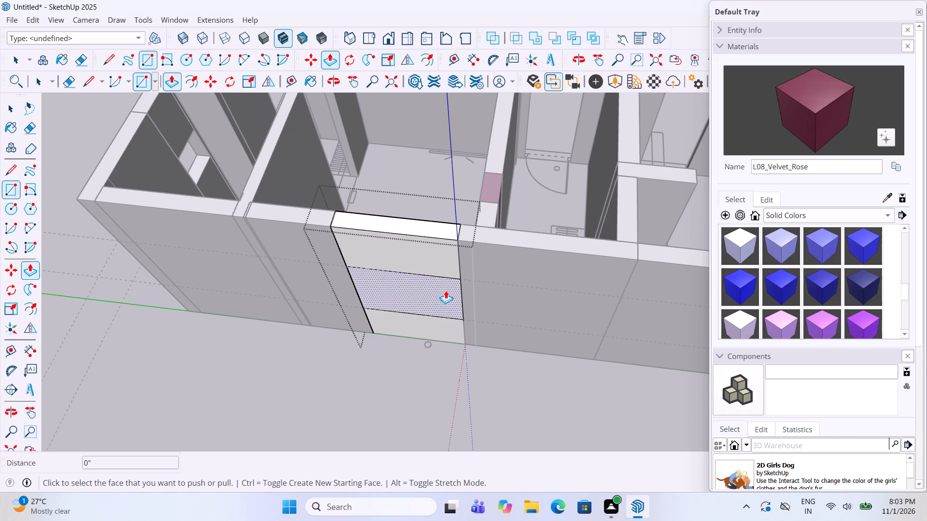
{"action": "left_click", "coordinate": [425, 306]}
{"action": "left_click", "coordinate": [439, 288]}
{"action": "left_click", "coordinate": [439, 288]}
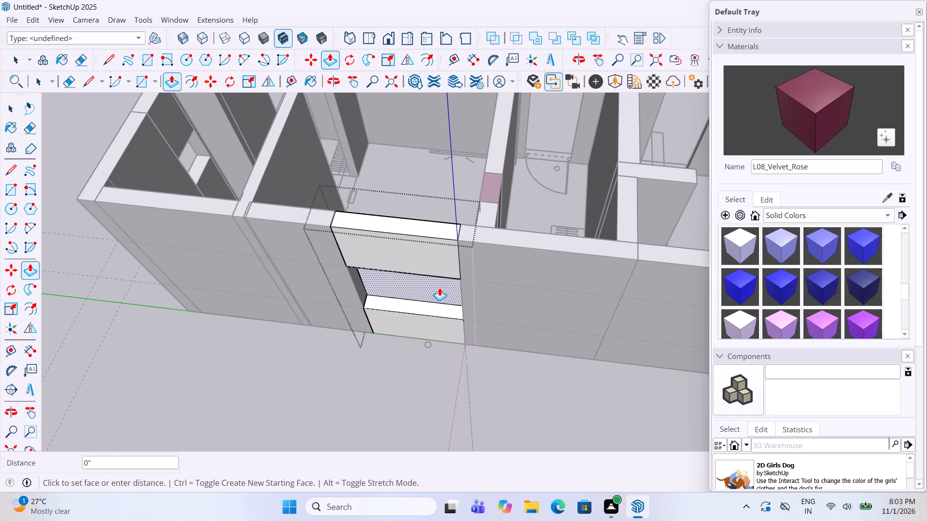
{"action": "key", "text": "Delete"}
{"action": "key", "text": "space"}
{"action": "left_click", "coordinate": [427, 371]}
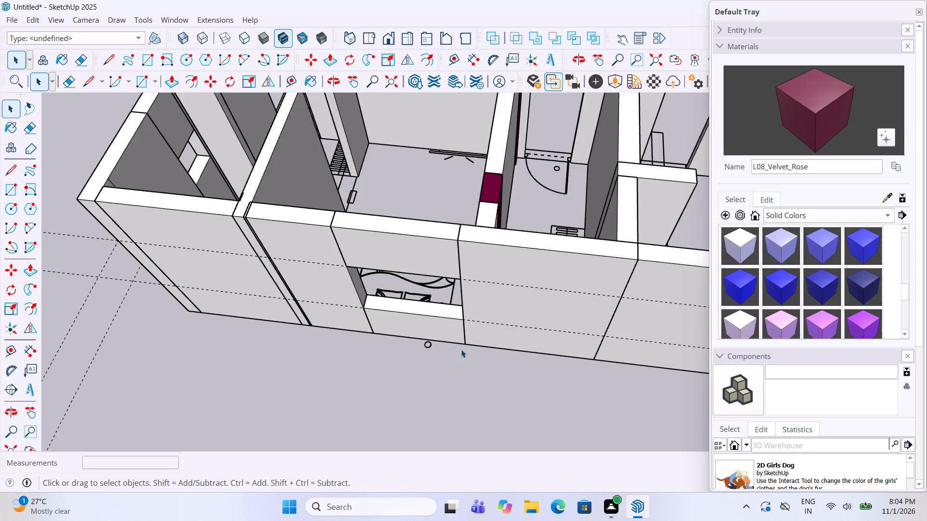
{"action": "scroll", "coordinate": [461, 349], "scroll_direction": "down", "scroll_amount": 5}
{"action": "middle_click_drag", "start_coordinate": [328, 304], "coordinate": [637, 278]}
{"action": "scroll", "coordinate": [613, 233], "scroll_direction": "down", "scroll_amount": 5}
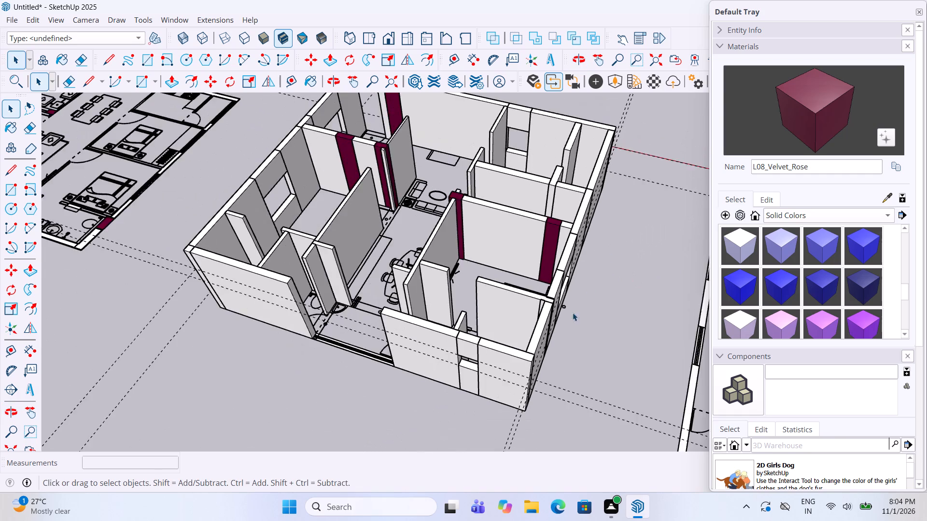
Look over the current floor's raised walls, columns and window openings from several angles.
{"action": "scroll", "coordinate": [542, 340], "scroll_direction": "up", "scroll_amount": 4}
{"action": "middle_click_drag", "start_coordinate": [467, 324], "coordinate": [520, 361]}
{"action": "scroll", "coordinate": [525, 307], "scroll_direction": "down", "scroll_amount": 6}
{"action": "middle_click_drag", "start_coordinate": [525, 307], "coordinate": [529, 375]}
{"action": "scroll", "coordinate": [514, 376], "scroll_direction": "up", "scroll_amount": 5}
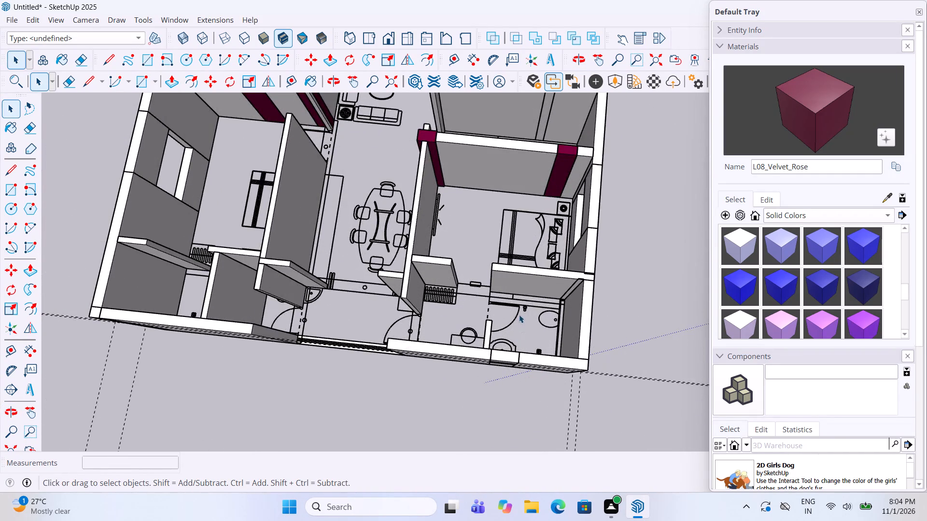
{"action": "scroll", "coordinate": [519, 315], "scroll_direction": "down", "scroll_amount": 5}
{"action": "scroll", "coordinate": [363, 332], "scroll_direction": "up", "scroll_amount": 5}
{"action": "middle_click_drag", "start_coordinate": [364, 323], "coordinate": [381, 398]}
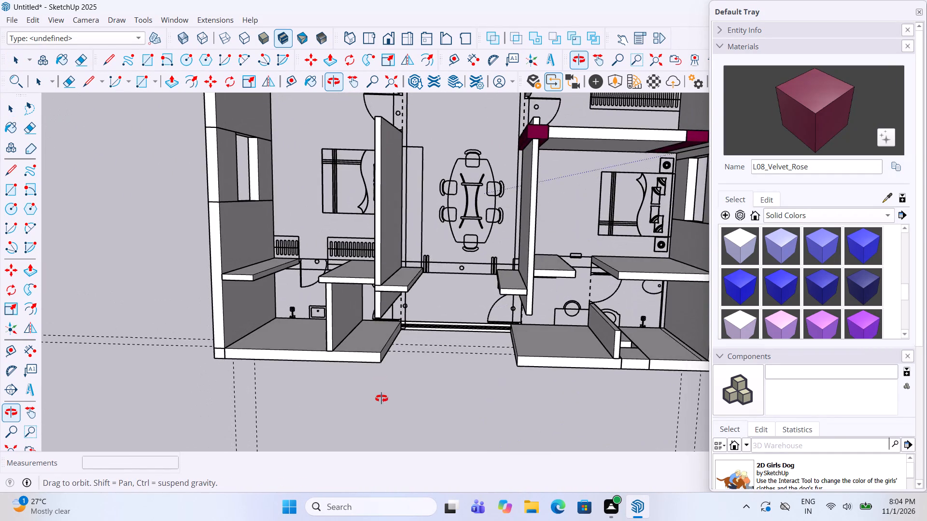
{"action": "middle_click_drag", "start_coordinate": [381, 398], "coordinate": [342, 323]}
{"action": "scroll", "coordinate": [346, 329], "scroll_direction": "down", "scroll_amount": 3}
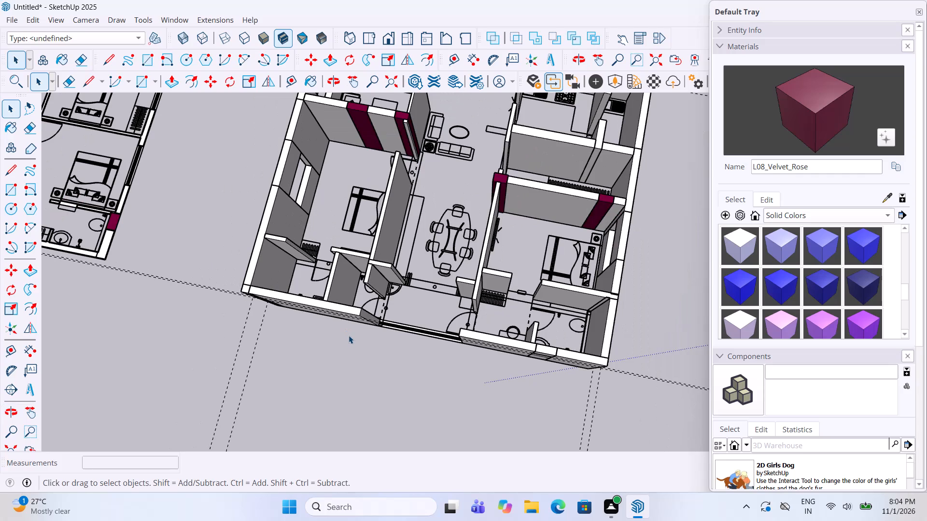
{"action": "scroll", "coordinate": [408, 301], "scroll_direction": "down", "scroll_amount": 8}
{"action": "scroll", "coordinate": [477, 261], "scroll_direction": "down", "scroll_amount": 7}
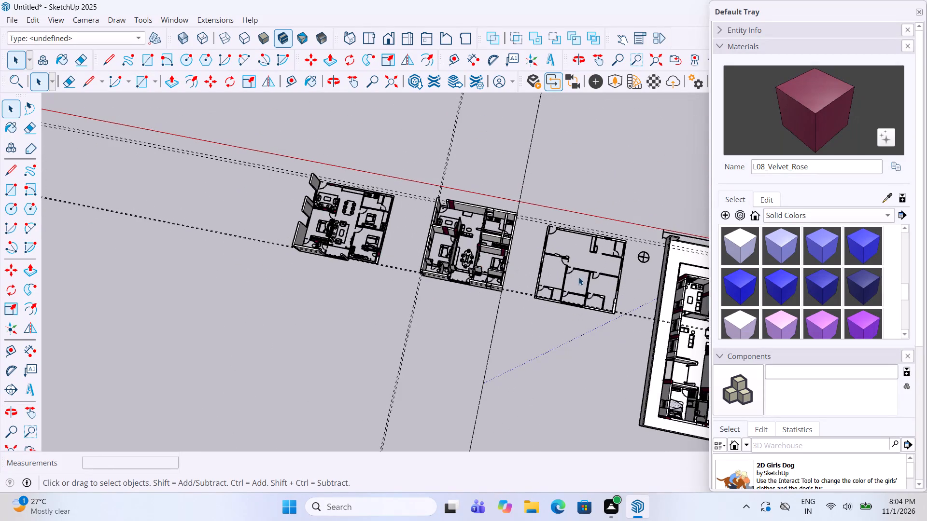
{"action": "scroll", "coordinate": [458, 261], "scroll_direction": "up", "scroll_amount": 10}
{"action": "scroll", "coordinate": [512, 299], "scroll_direction": "up", "scroll_amount": 4}
{"action": "middle_click_drag", "start_coordinate": [512, 299], "coordinate": [514, 236]}
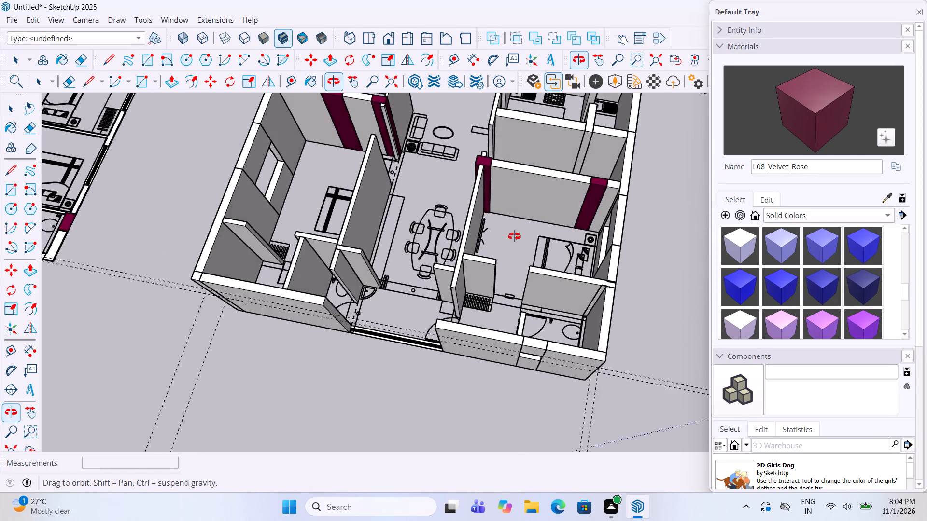
{"action": "middle_click_drag", "start_coordinate": [514, 236], "coordinate": [513, 274]}
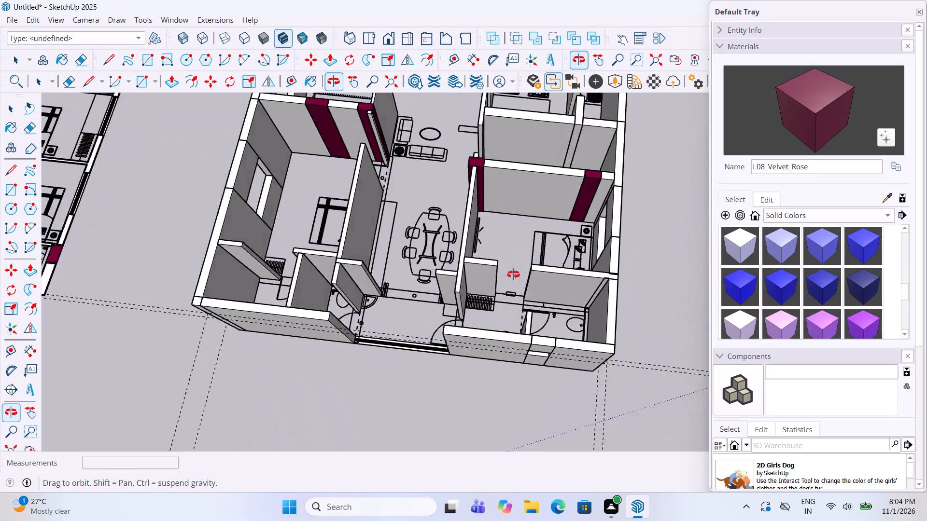
{"action": "middle_click_drag", "start_coordinate": [513, 274], "coordinate": [240, 295]}
Push/Pull the grouped maroon column beside the entrance door on the adjacent, partly raised floor plan up to the existing walls' top.
{"action": "scroll", "coordinate": [547, 242], "scroll_direction": "down", "scroll_amount": 10}
{"action": "scroll", "coordinate": [515, 288], "scroll_direction": "down", "scroll_amount": 6}
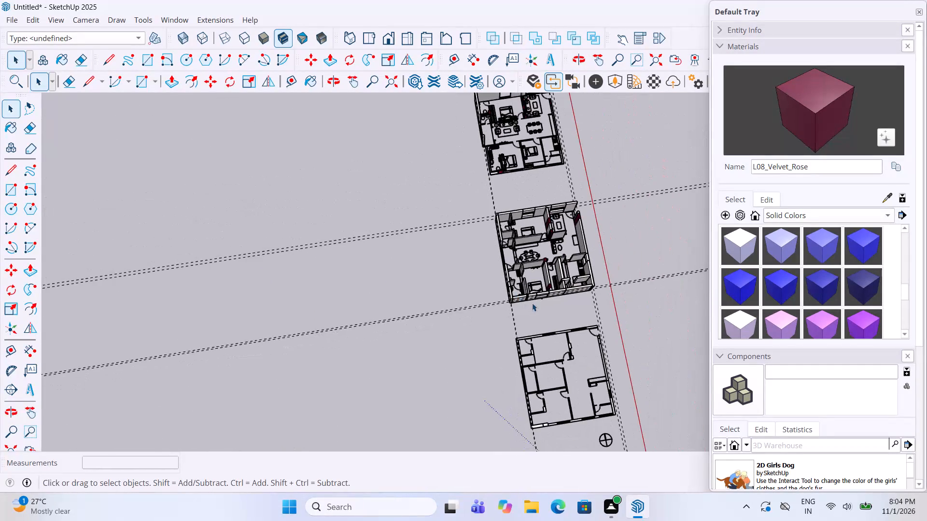
{"action": "scroll", "coordinate": [457, 298], "scroll_direction": "down", "scroll_amount": 5}
{"action": "scroll", "coordinate": [531, 166], "scroll_direction": "up", "scroll_amount": 14}
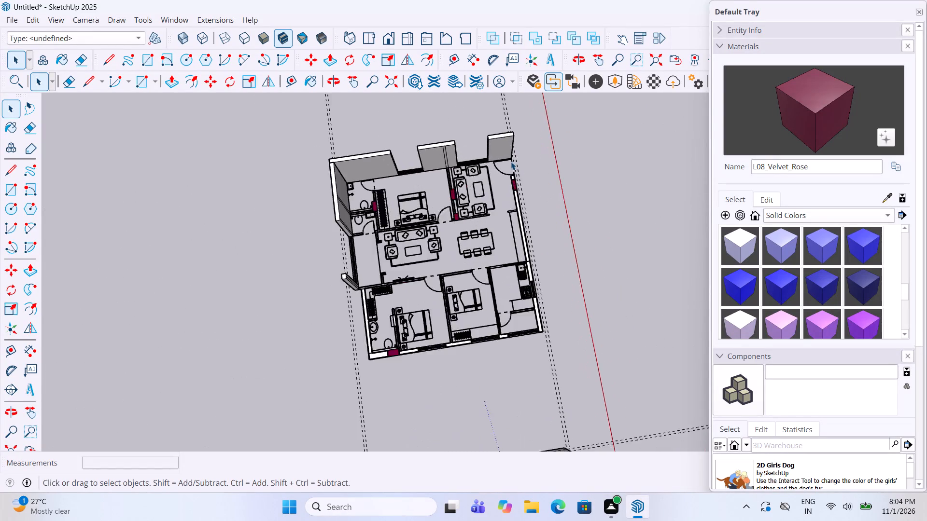
{"action": "scroll", "coordinate": [511, 162], "scroll_direction": "up", "scroll_amount": 14}
{"action": "left_click", "coordinate": [520, 210]}
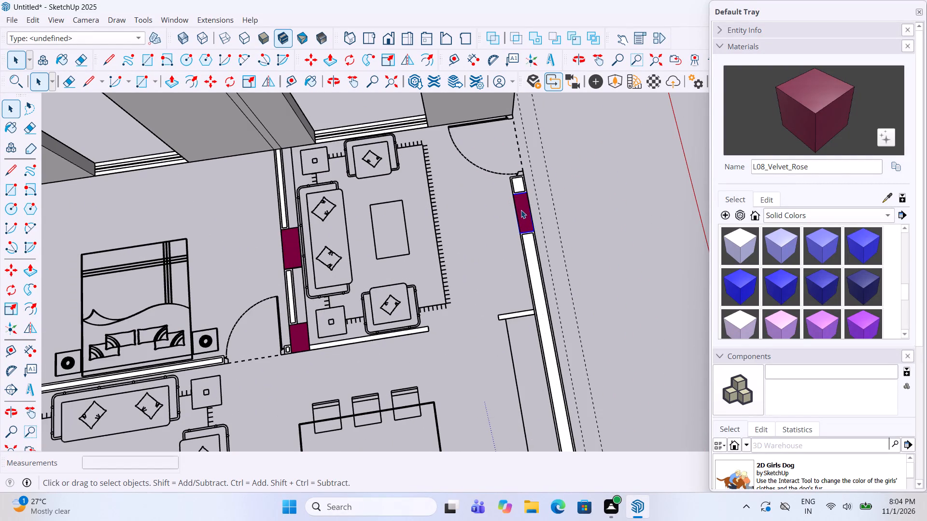
{"action": "triple_click", "coordinate": [521, 210]}
{"action": "key", "text": "p"}
{"action": "left_click", "coordinate": [525, 207]}
{"action": "scroll", "coordinate": [525, 198], "scroll_direction": "down", "scroll_amount": 7}
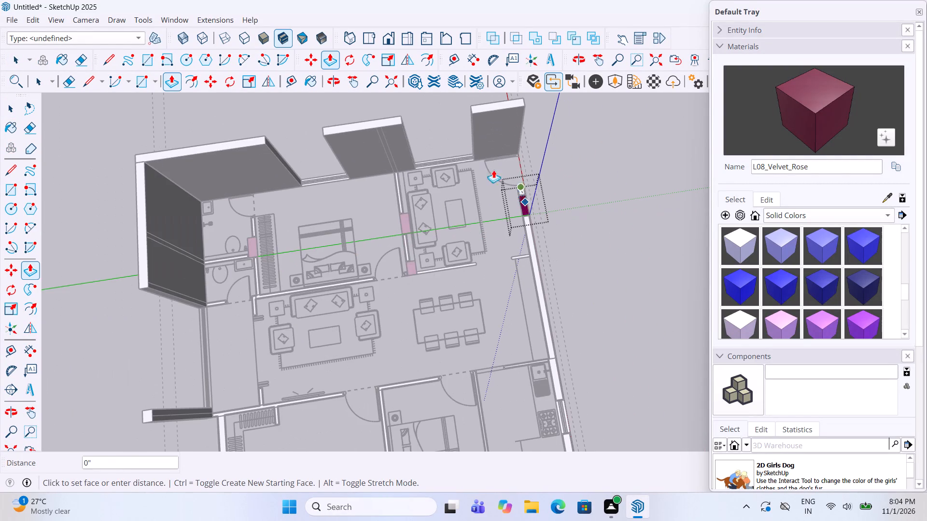
{"action": "left_click", "coordinate": [387, 123]}
{"action": "key", "text": "space"}
{"action": "left_click", "coordinate": [574, 201]}
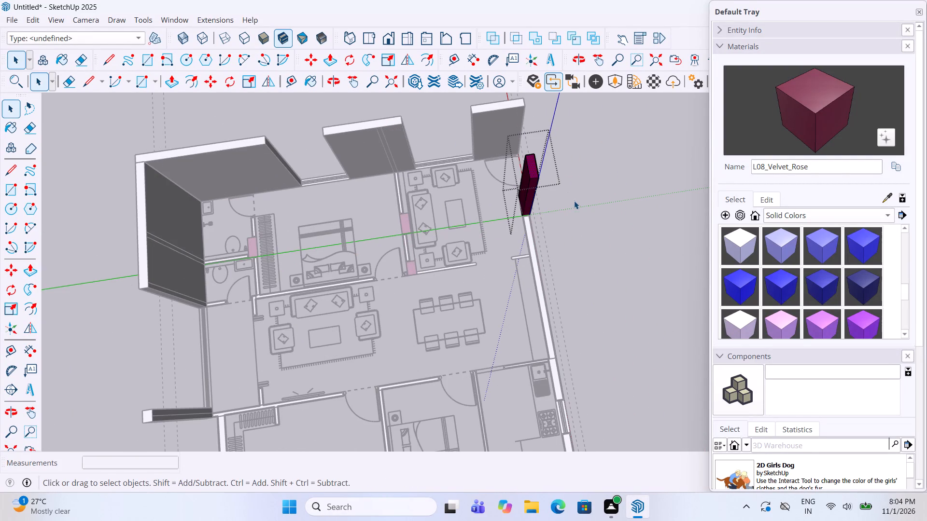
Push/Pull the long grouped outer wall between the maroon column and the kitchen up to the column's top.
{"action": "scroll", "coordinate": [570, 219], "scroll_direction": "down", "scroll_amount": 2}
{"action": "middle_click_drag", "start_coordinate": [567, 219], "coordinate": [275, 187]}
{"action": "scroll", "coordinate": [475, 265], "scroll_direction": "down", "scroll_amount": 2}
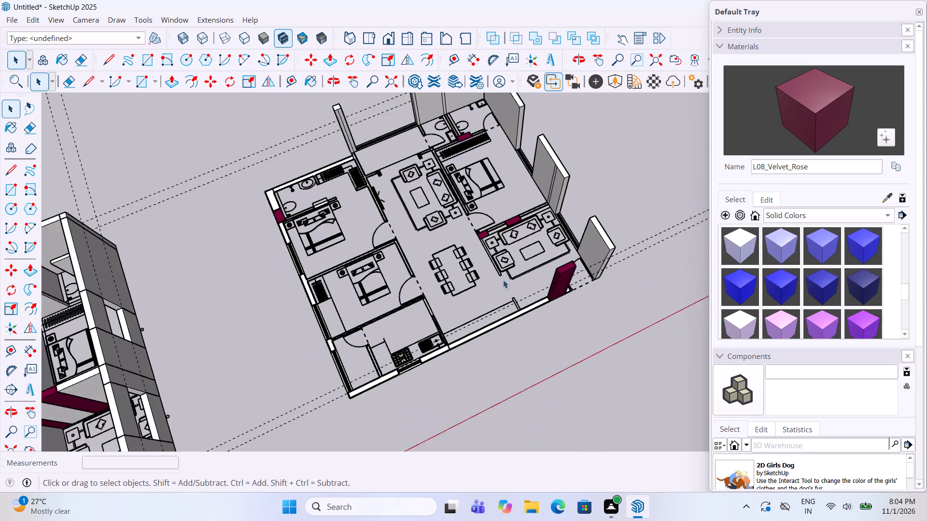
{"action": "scroll", "coordinate": [543, 319], "scroll_direction": "up", "scroll_amount": 9}
{"action": "left_click", "coordinate": [527, 303]}
{"action": "double_click", "coordinate": [527, 303]}
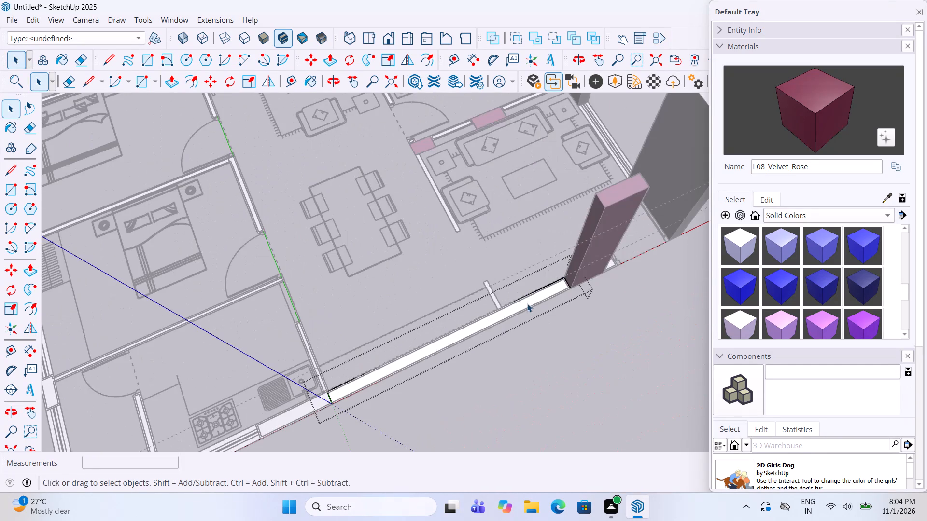
{"action": "key", "text": "p"}
{"action": "left_click", "coordinate": [525, 301]}
{"action": "left_click", "coordinate": [622, 200]}
{"action": "key", "text": "space"}
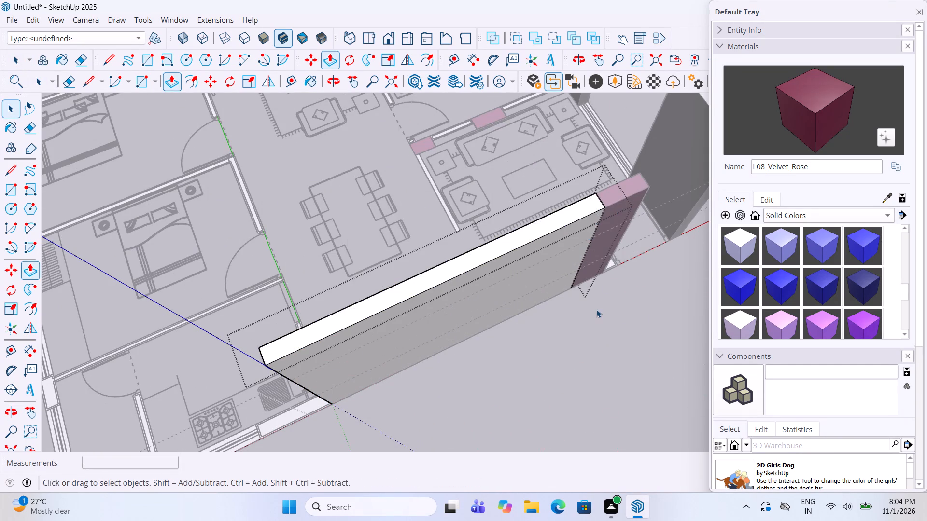
{"action": "left_click", "coordinate": [596, 310]}
Push/Pull the short grouped wall piece between the maroon column and the entrance door up to the adjoining wall's top.
{"action": "scroll", "coordinate": [596, 310], "scroll_direction": "down", "scroll_amount": 1}
{"action": "middle_click_drag", "start_coordinate": [596, 310], "coordinate": [455, 278]}
{"action": "scroll", "coordinate": [557, 305], "scroll_direction": "up", "scroll_amount": 2}
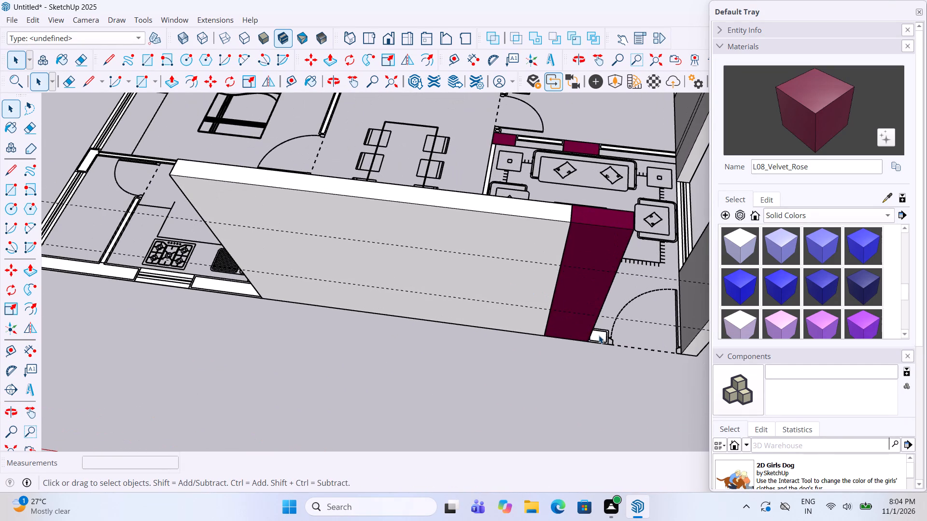
{"action": "double_click", "coordinate": [599, 335]}
{"action": "key", "text": "p"}
{"action": "left_click", "coordinate": [600, 334]}
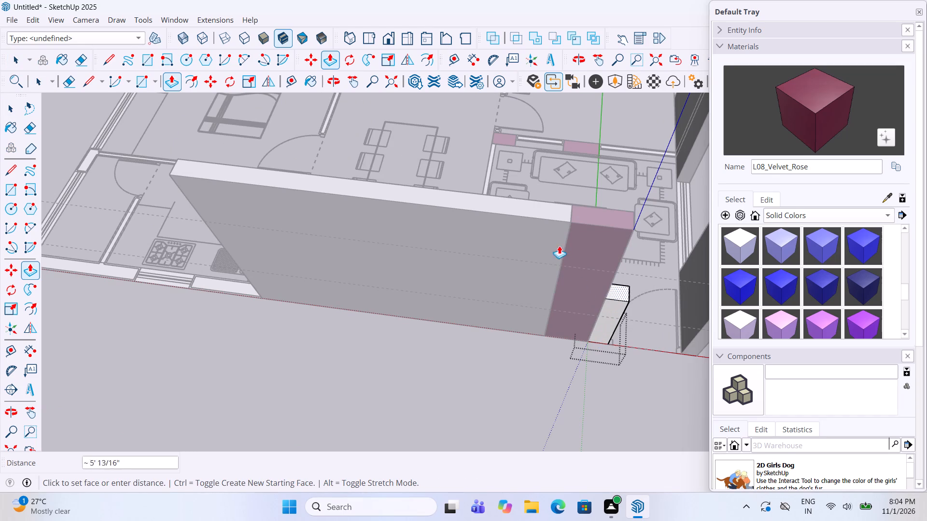
{"action": "left_click", "coordinate": [518, 212]}
{"action": "key", "text": "space"}
{"action": "left_click", "coordinate": [510, 347]}
Push/Pull the short grouped outer wall piece behind the kitchen sink up to the adjoining long wall's top.
{"action": "scroll", "coordinate": [596, 313], "scroll_direction": "down", "scroll_amount": 6}
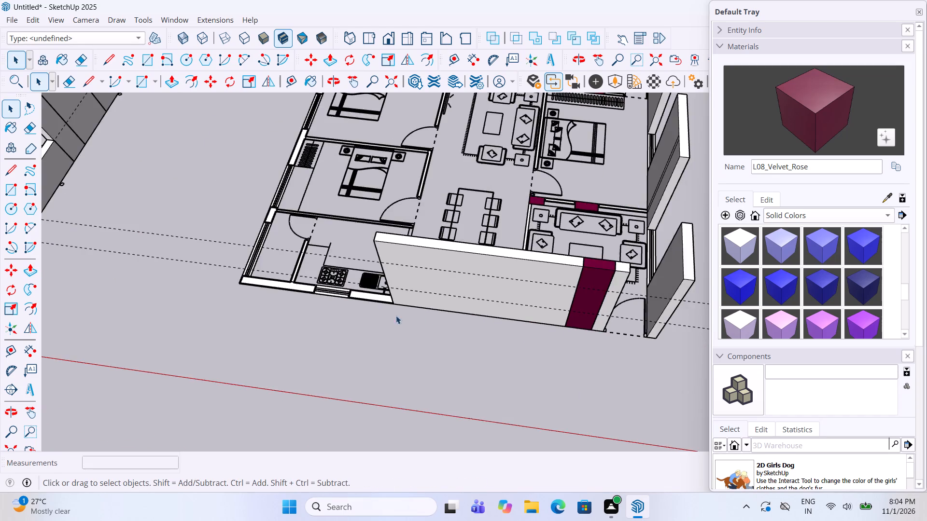
{"action": "scroll", "coordinate": [361, 314], "scroll_direction": "up", "scroll_amount": 5}
{"action": "left_click", "coordinate": [373, 286]}
{"action": "left_click", "coordinate": [373, 286]}
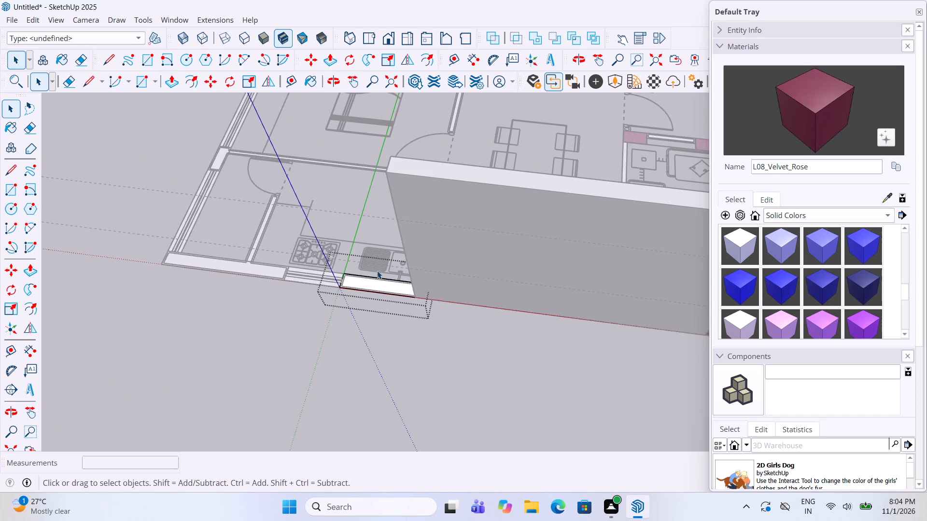
{"action": "key", "text": "p"}
{"action": "left_click", "coordinate": [379, 279]}
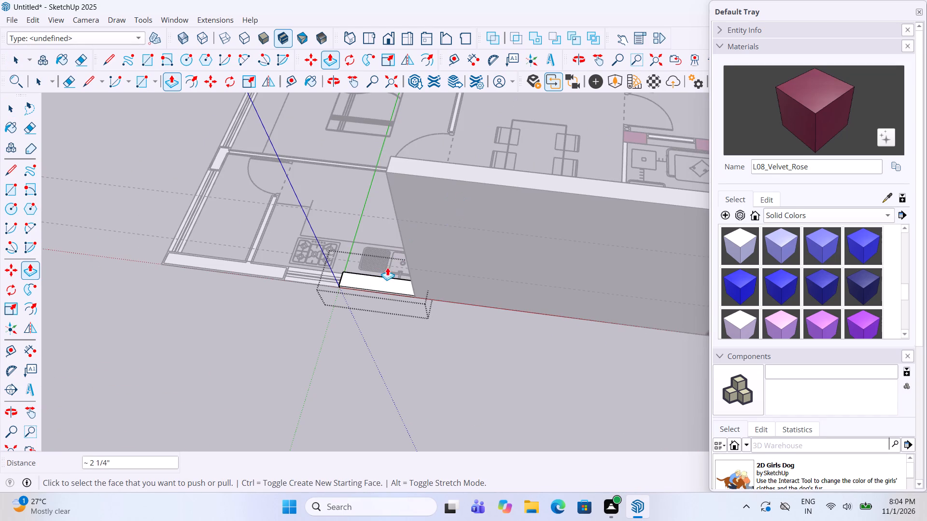
{"action": "left_click", "coordinate": [383, 282]}
{"action": "left_click", "coordinate": [459, 175]}
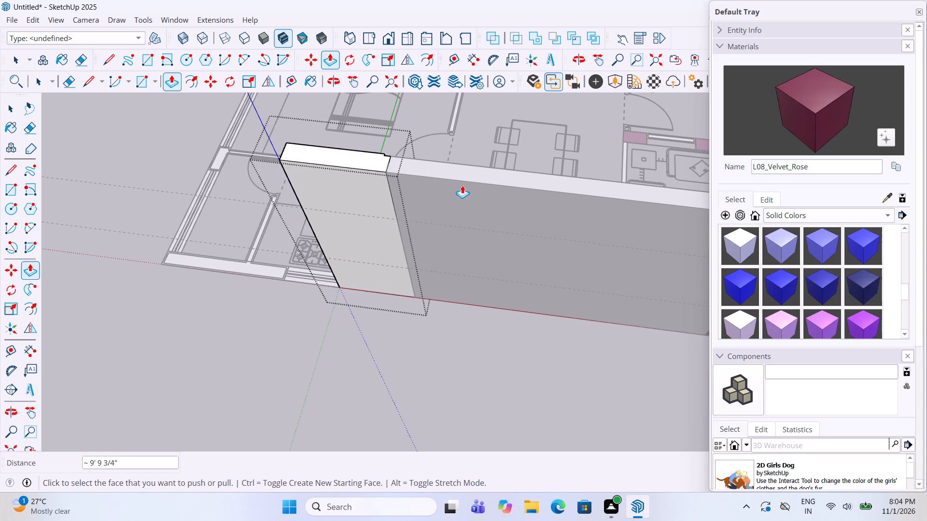
{"action": "key", "text": "space"}
{"action": "left_click", "coordinate": [463, 336]}
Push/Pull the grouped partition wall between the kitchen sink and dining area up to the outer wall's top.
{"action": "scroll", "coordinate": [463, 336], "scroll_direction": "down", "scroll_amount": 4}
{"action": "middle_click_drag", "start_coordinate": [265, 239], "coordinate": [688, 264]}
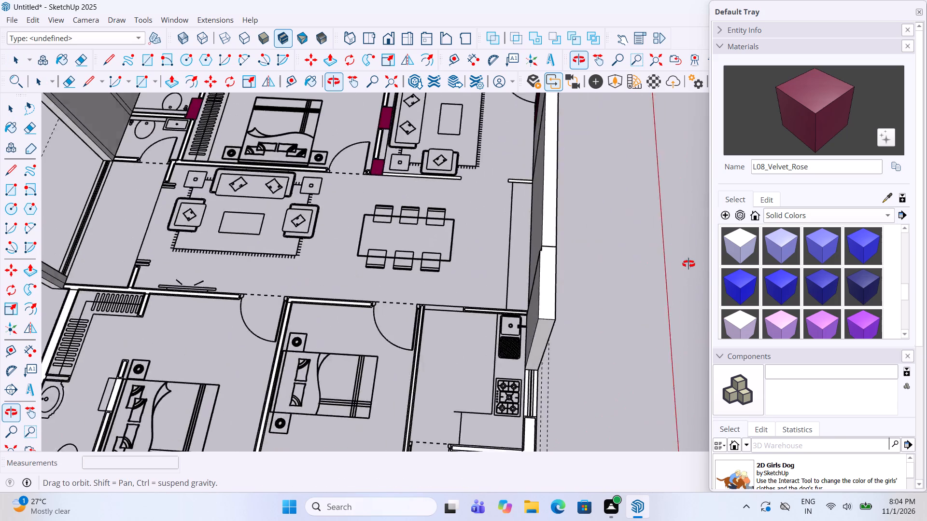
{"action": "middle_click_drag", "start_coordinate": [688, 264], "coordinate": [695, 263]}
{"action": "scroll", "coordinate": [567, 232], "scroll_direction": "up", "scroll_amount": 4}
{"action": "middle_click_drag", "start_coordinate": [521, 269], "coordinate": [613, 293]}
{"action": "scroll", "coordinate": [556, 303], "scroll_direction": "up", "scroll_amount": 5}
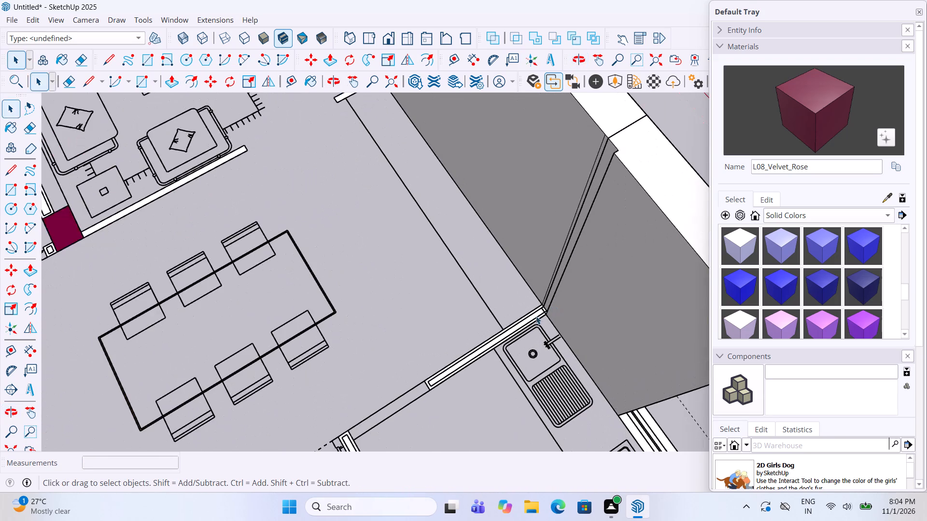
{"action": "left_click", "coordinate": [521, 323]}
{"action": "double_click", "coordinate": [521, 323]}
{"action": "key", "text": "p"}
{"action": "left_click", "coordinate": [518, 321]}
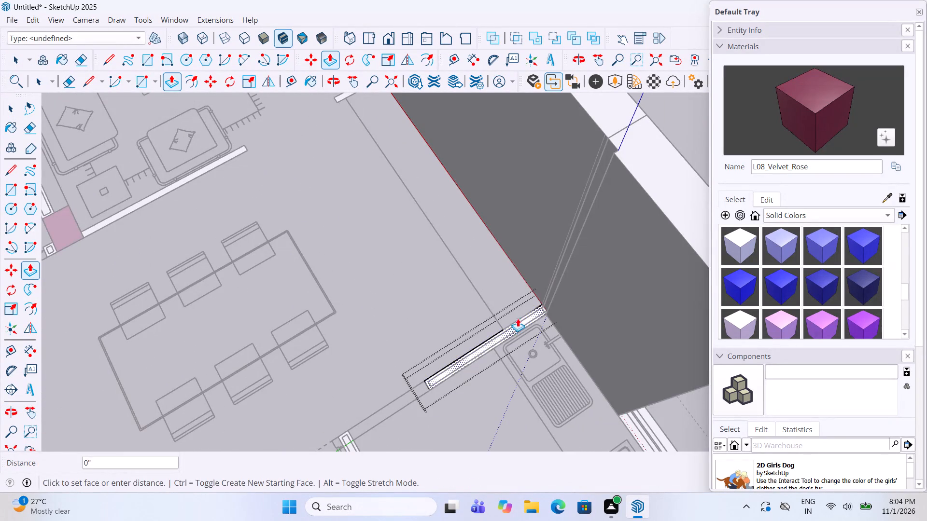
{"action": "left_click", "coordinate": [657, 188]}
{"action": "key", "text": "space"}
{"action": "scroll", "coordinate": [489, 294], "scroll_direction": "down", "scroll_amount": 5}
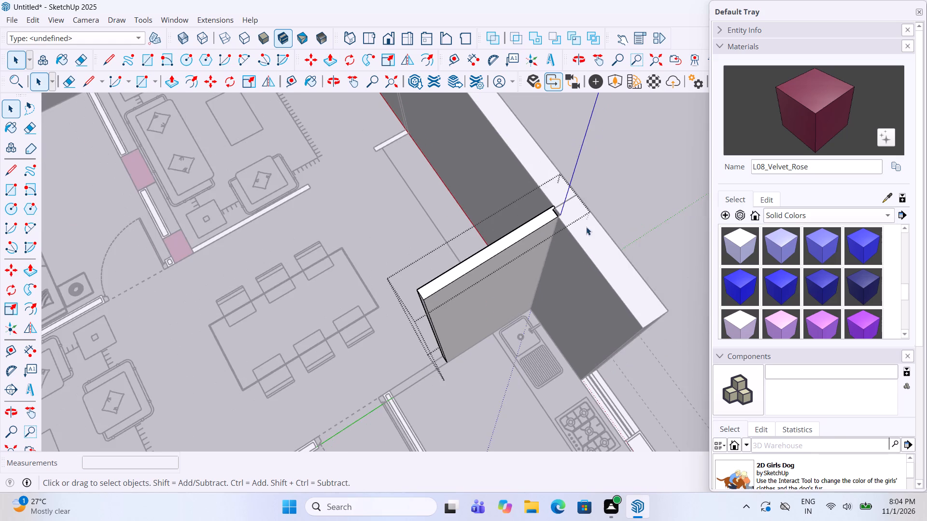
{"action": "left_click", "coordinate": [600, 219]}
Delete the raised partition wall group between the kitchen sink and dining area.
{"action": "scroll", "coordinate": [604, 198], "scroll_direction": "up", "scroll_amount": 5}
{"action": "scroll", "coordinate": [510, 234], "scroll_direction": "down", "scroll_amount": 5}
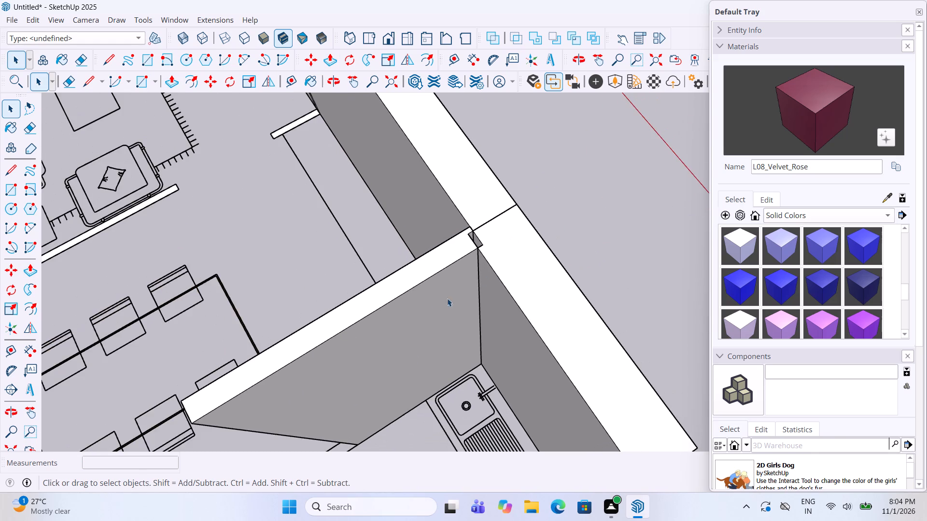
{"action": "scroll", "coordinate": [424, 301], "scroll_direction": "up", "scroll_amount": 2}
{"action": "left_click", "coordinate": [424, 301]}
{"action": "key", "text": "Delete"}
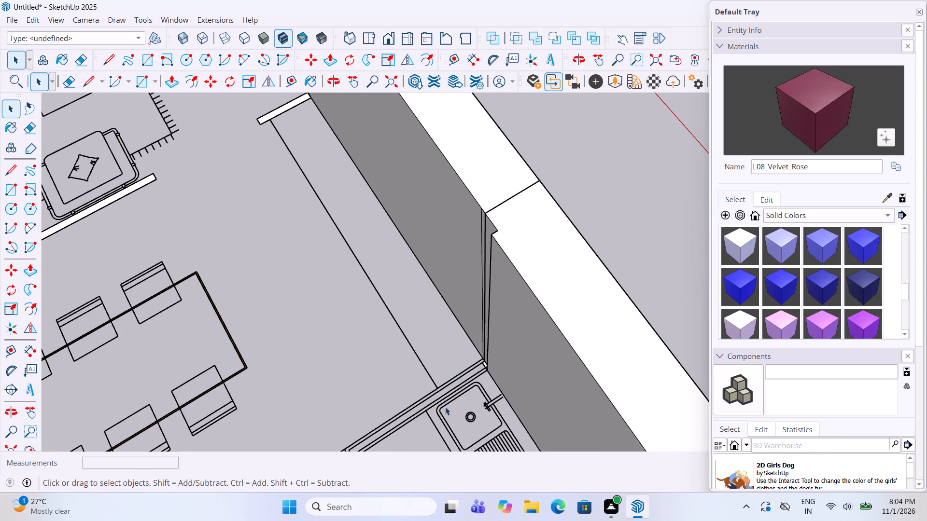
Group the small face where the kitchen partition meets the outer wall and Push/Pull it up to the wall's top.
{"action": "scroll", "coordinate": [483, 357], "scroll_direction": "up", "scroll_amount": 8}
{"action": "left_click", "coordinate": [488, 367]}
{"action": "right_click", "coordinate": [488, 367]}
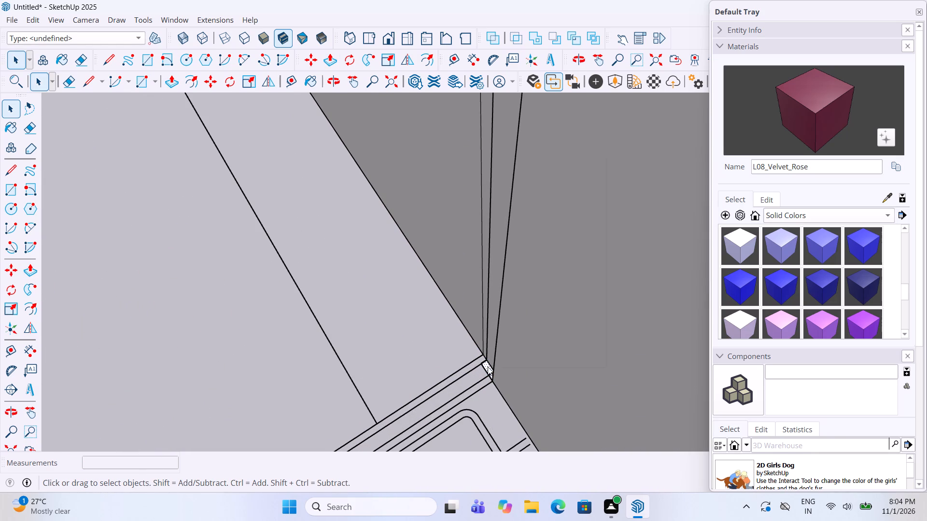
{"action": "left_click", "coordinate": [533, 233]}
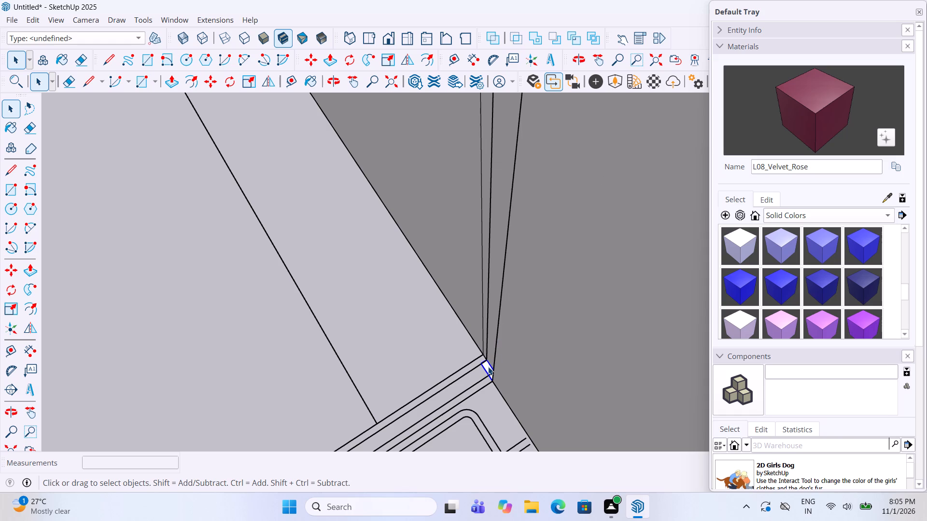
{"action": "left_click", "coordinate": [488, 367]}
{"action": "double_click", "coordinate": [488, 367]}
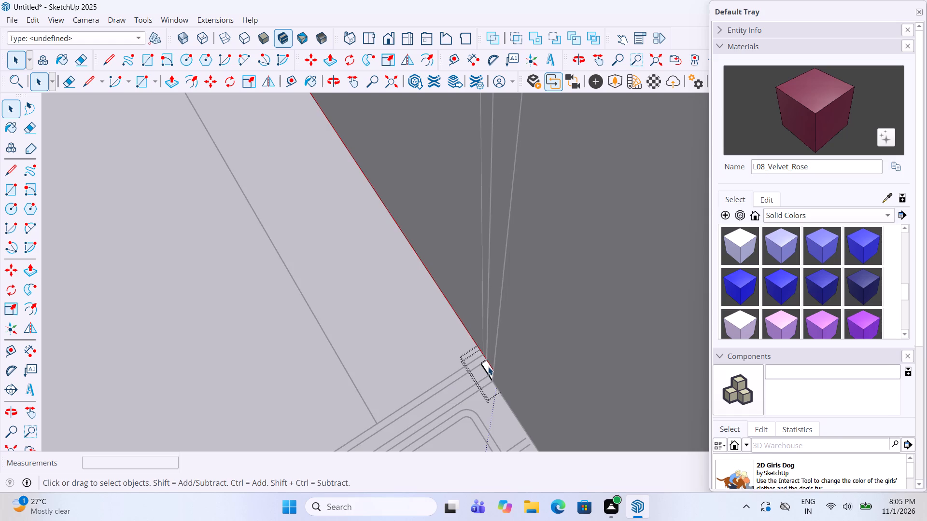
{"action": "key", "text": "p"}
{"action": "left_click", "coordinate": [488, 367]}
{"action": "scroll", "coordinate": [489, 334], "scroll_direction": "down", "scroll_amount": 15}
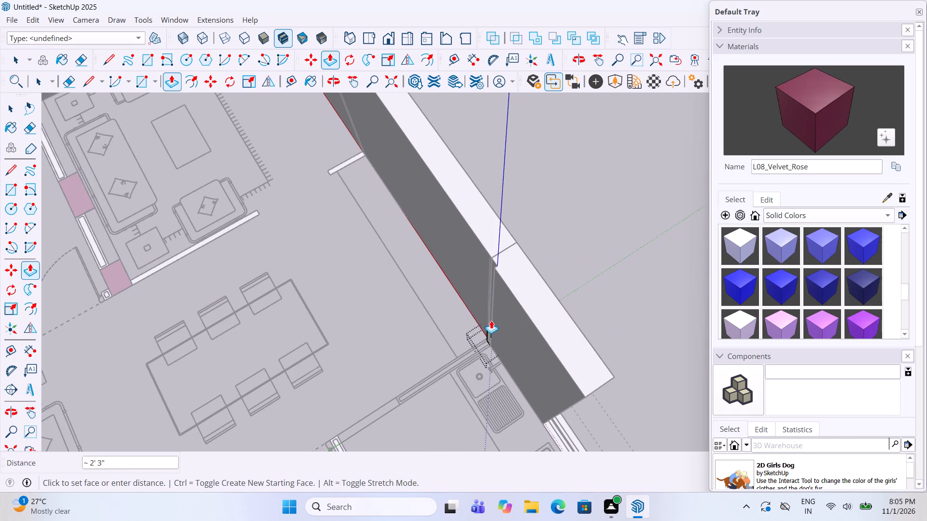
{"action": "left_click", "coordinate": [533, 284]}
{"action": "key", "text": "space"}
{"action": "left_click", "coordinate": [564, 258]}
Draw a rectangle over the partition wall's plan outline beside the kitchen sink, ending at the outer wall.
{"action": "scroll", "coordinate": [476, 345], "scroll_direction": "up", "scroll_amount": 2}
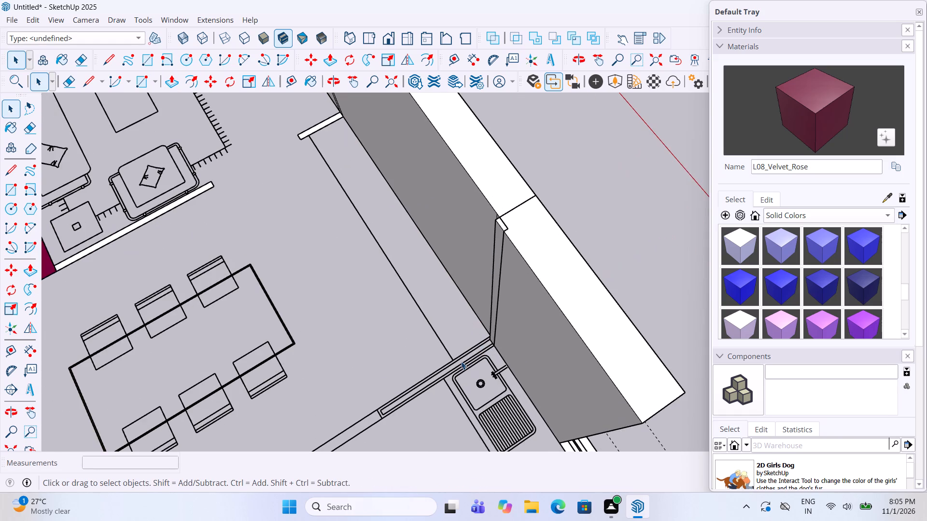
{"action": "scroll", "coordinate": [458, 365], "scroll_direction": "up", "scroll_amount": 2}
{"action": "middle_click_drag", "start_coordinate": [449, 381], "coordinate": [415, 366]}
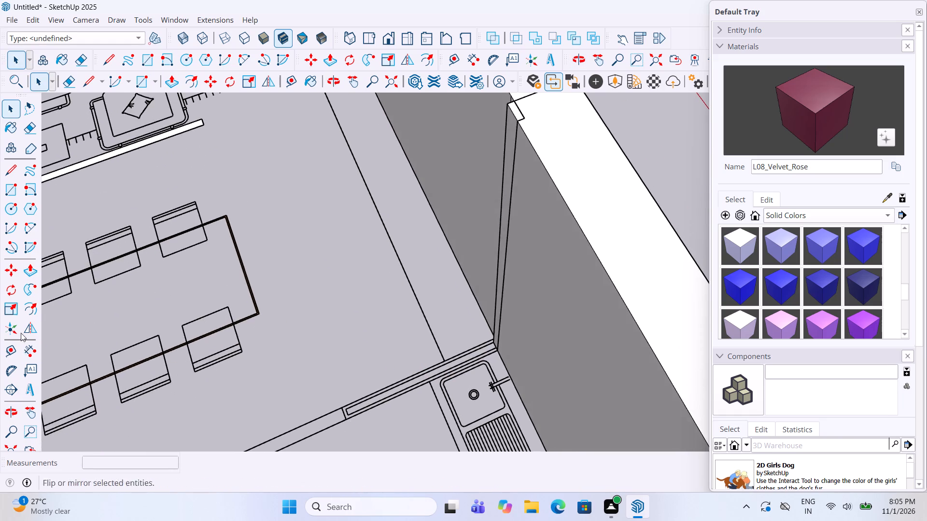
{"action": "left_click", "coordinate": [6, 197]}
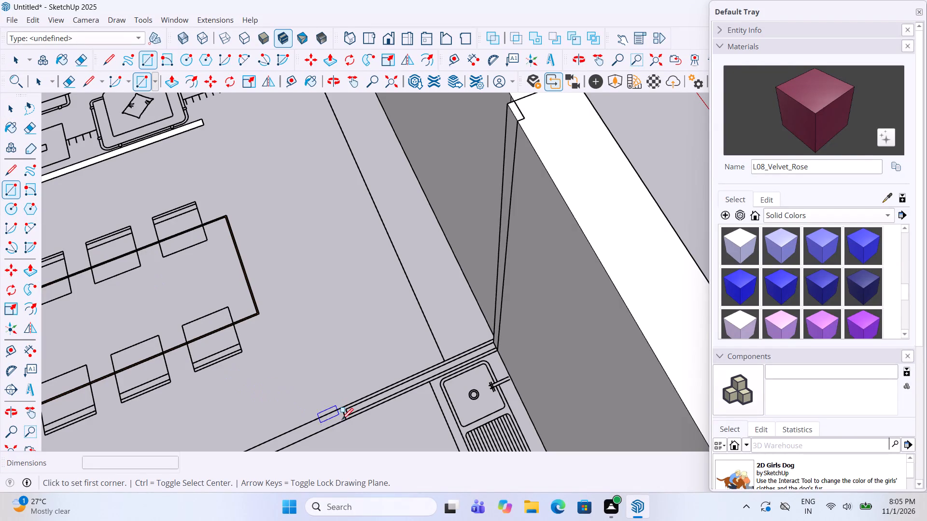
{"action": "left_click", "coordinate": [345, 423]}
{"action": "scroll", "coordinate": [479, 353], "scroll_direction": "up", "scroll_amount": 14}
{"action": "middle_click_drag", "start_coordinate": [485, 330], "coordinate": [618, 321]}
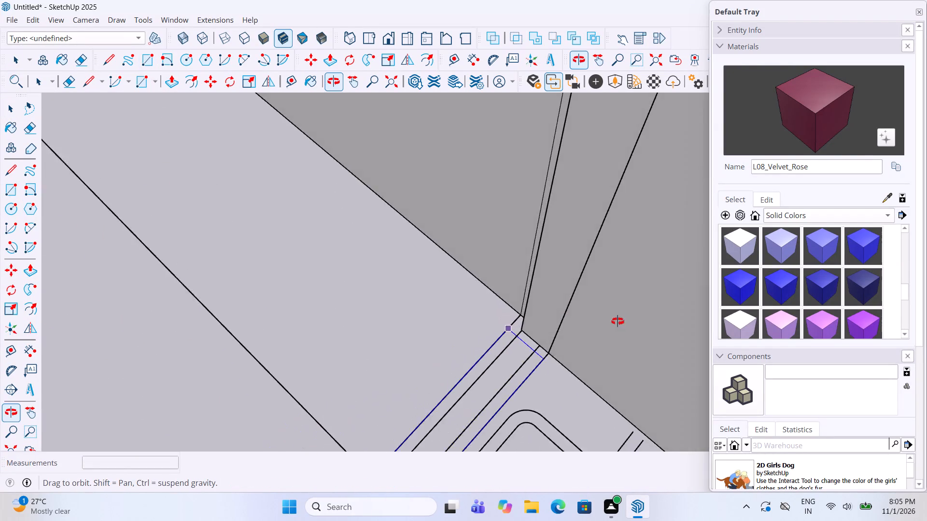
{"action": "middle_click_drag", "start_coordinate": [618, 321], "coordinate": [626, 318]}
{"action": "left_click", "coordinate": [525, 308]}
{"action": "key", "text": "space"}
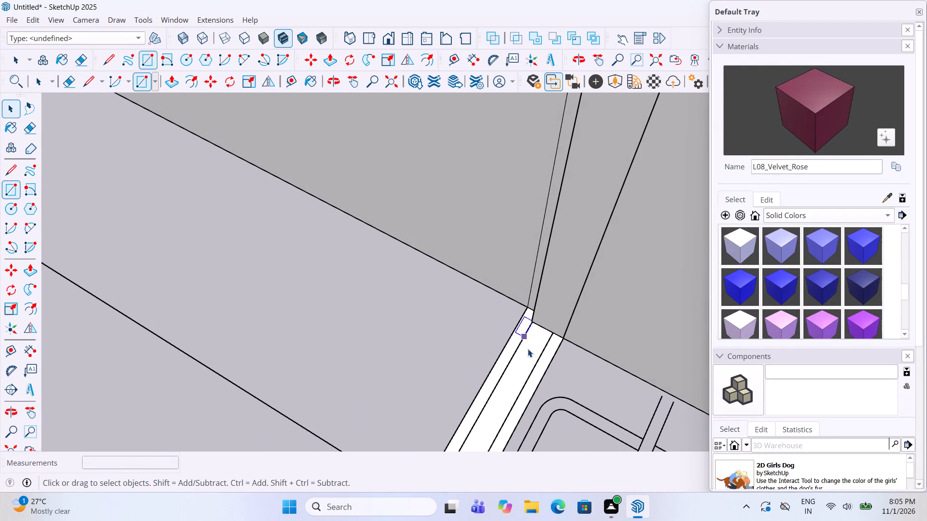
Group the partition wall face beside the kitchen sink and Push/Pull it up 10' to the outer wall's top.
{"action": "left_click", "coordinate": [528, 349]}
{"action": "right_click", "coordinate": [528, 349]}
{"action": "left_click", "coordinate": [579, 223]}
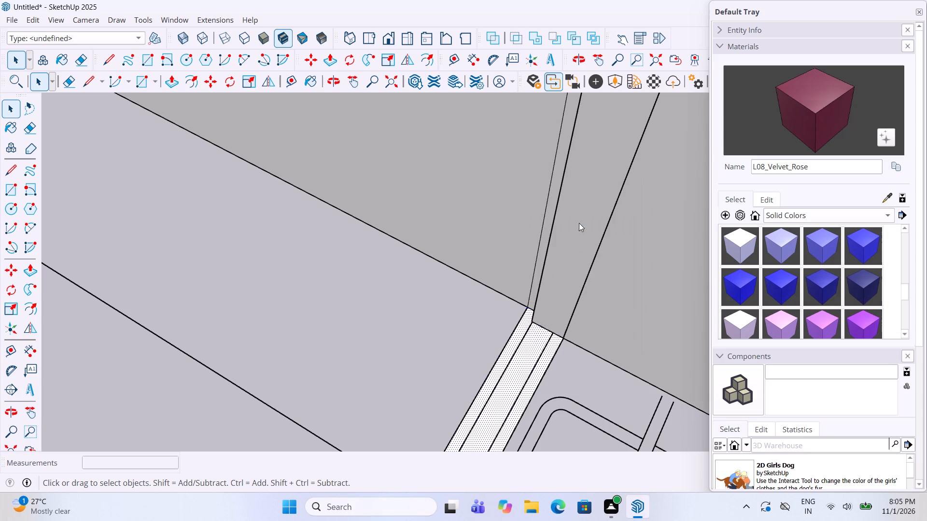
{"action": "double_click", "coordinate": [526, 350]}
{"action": "key", "text": "p"}
{"action": "left_click", "coordinate": [529, 362]}
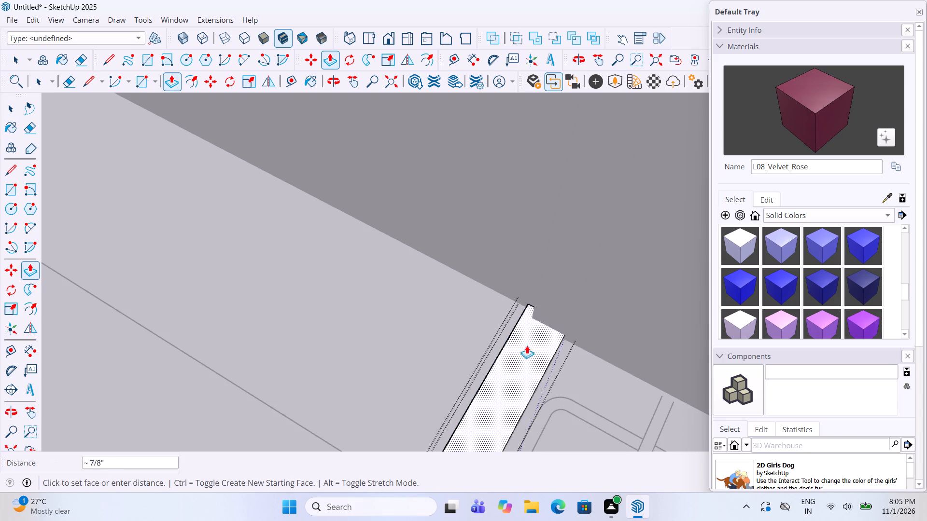
{"action": "scroll", "coordinate": [524, 328], "scroll_direction": "down", "scroll_amount": 19}
{"action": "left_click", "coordinate": [658, 212]}
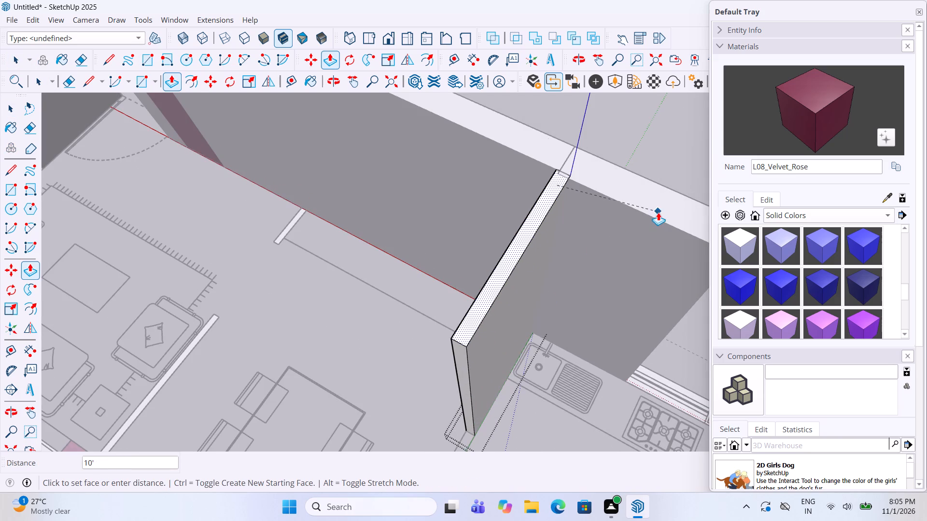
{"action": "key", "text": "space"}
{"action": "scroll", "coordinate": [416, 315], "scroll_direction": "down", "scroll_amount": 6}
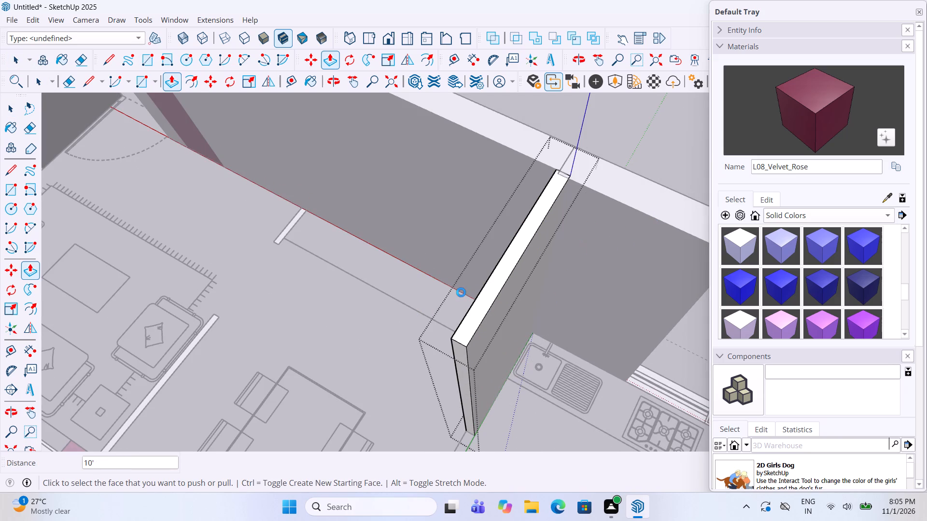
{"action": "scroll", "coordinate": [404, 285], "scroll_direction": "down", "scroll_amount": 19}
{"action": "key", "text": "space"}
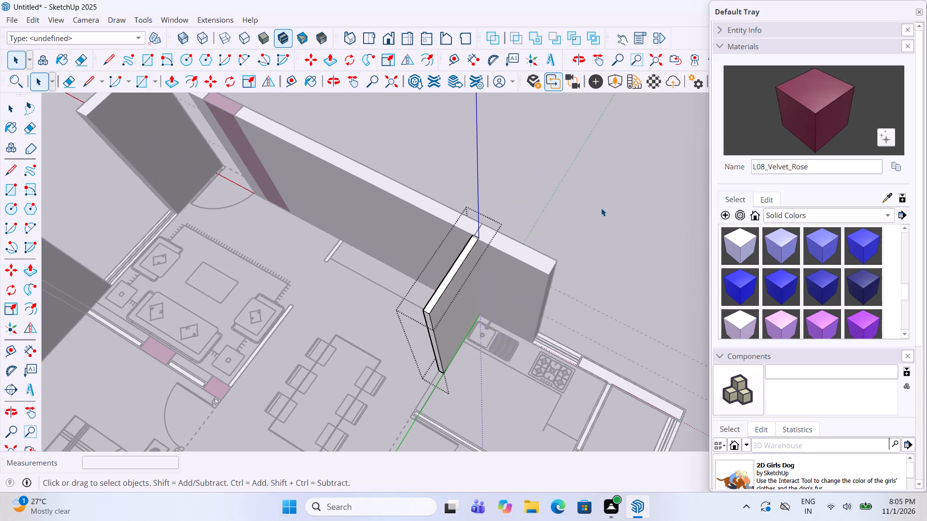
{"action": "left_click", "coordinate": [601, 208]}
Push/Pull the grouped short partition wall beyond the kitchen stove up 10', level with the raised outer wall.
{"action": "middle_click_drag", "start_coordinate": [583, 230], "coordinate": [375, 243]}
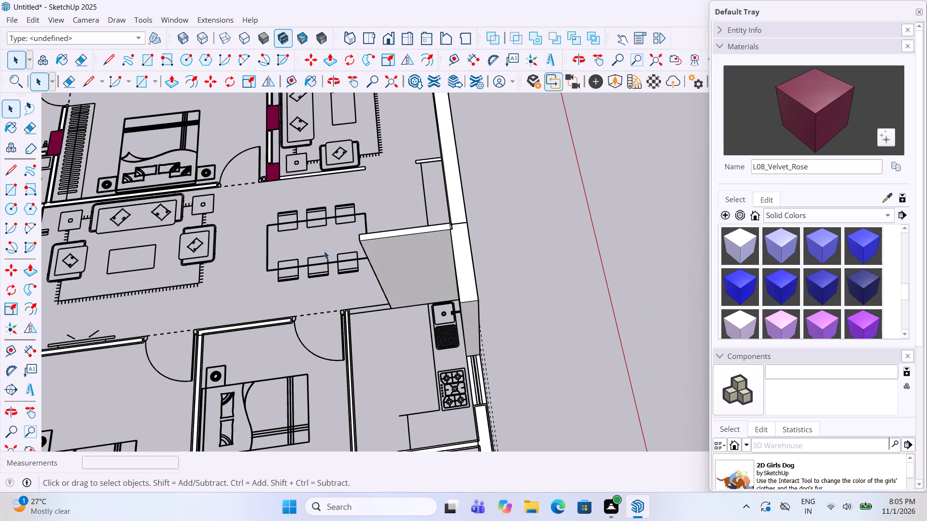
{"action": "scroll", "coordinate": [493, 230], "scroll_direction": "down", "scroll_amount": 5}
{"action": "scroll", "coordinate": [499, 280], "scroll_direction": "down", "scroll_amount": 4}
{"action": "middle_click_drag", "start_coordinate": [514, 301], "coordinate": [323, 303]}
{"action": "scroll", "coordinate": [435, 309], "scroll_direction": "up", "scroll_amount": 14}
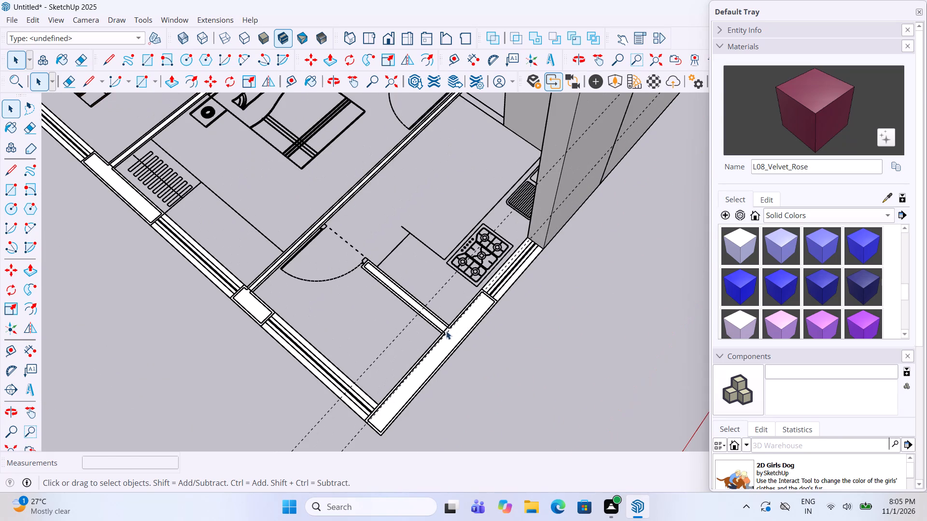
{"action": "double_click", "coordinate": [435, 320]}
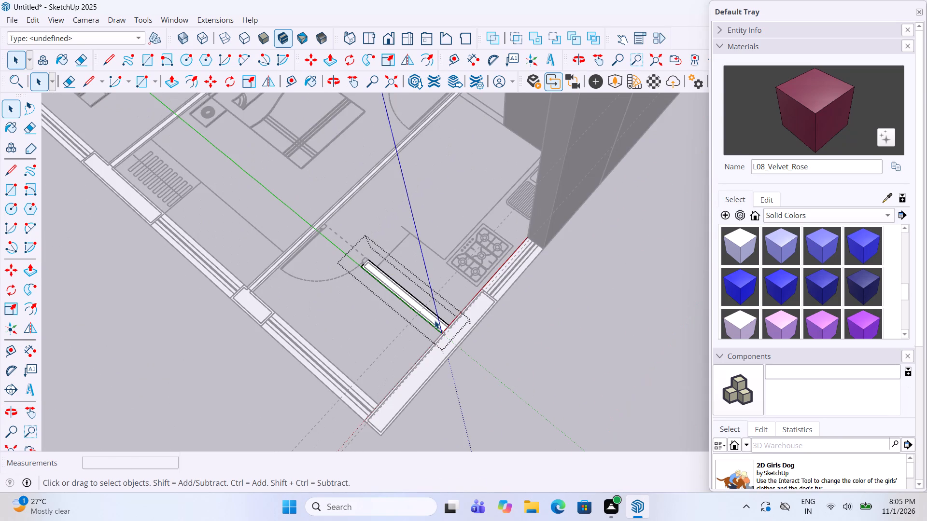
{"action": "key", "text": "p"}
{"action": "left_click", "coordinate": [435, 320]}
{"action": "scroll", "coordinate": [440, 296], "scroll_direction": "down", "scroll_amount": 5}
{"action": "left_click", "coordinate": [522, 169]}
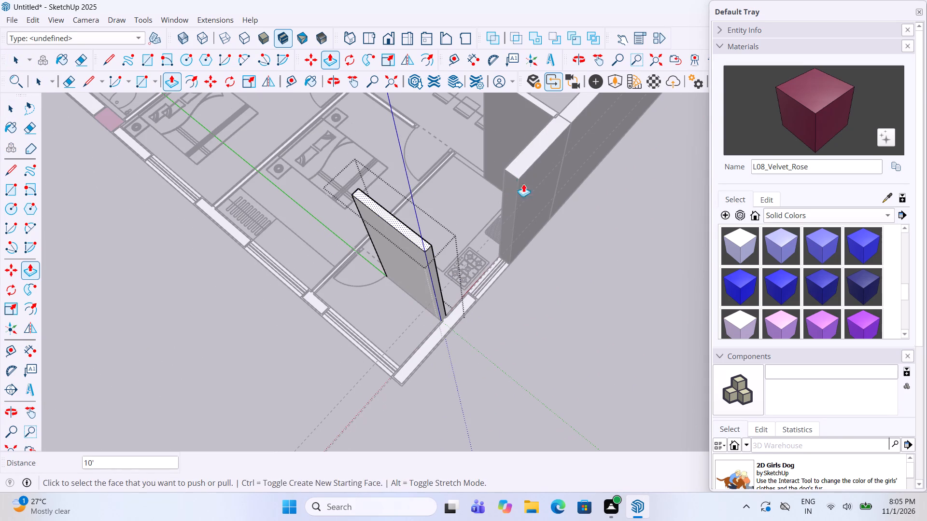
{"action": "key", "text": "space"}
{"action": "left_click", "coordinate": [540, 316]}
Push/Pull the grouped outer corner wall beyond the kitchen window up 10' to the adjoining partition's top.
{"action": "scroll", "coordinate": [455, 329], "scroll_direction": "up", "scroll_amount": 3}
{"action": "left_click", "coordinate": [438, 319]}
{"action": "double_click", "coordinate": [438, 325]}
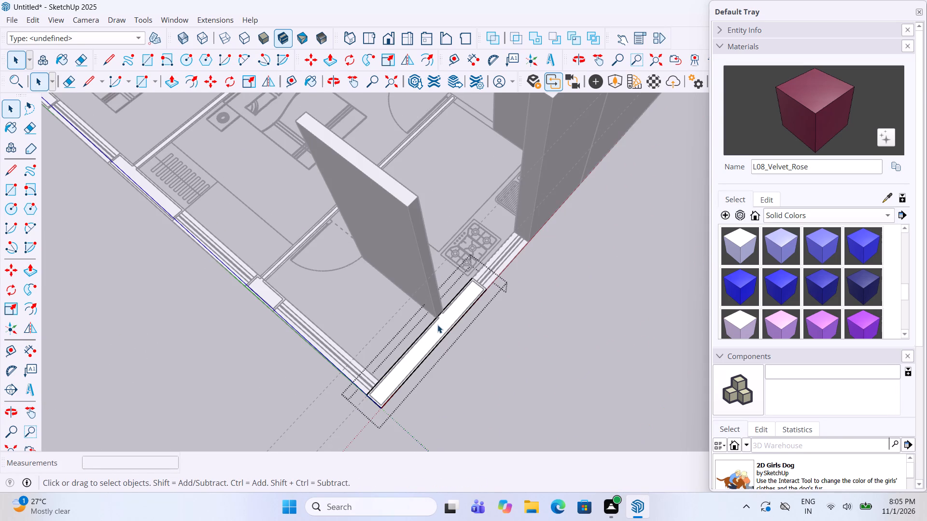
{"action": "key", "text": "p"}
{"action": "left_click", "coordinate": [437, 325]}
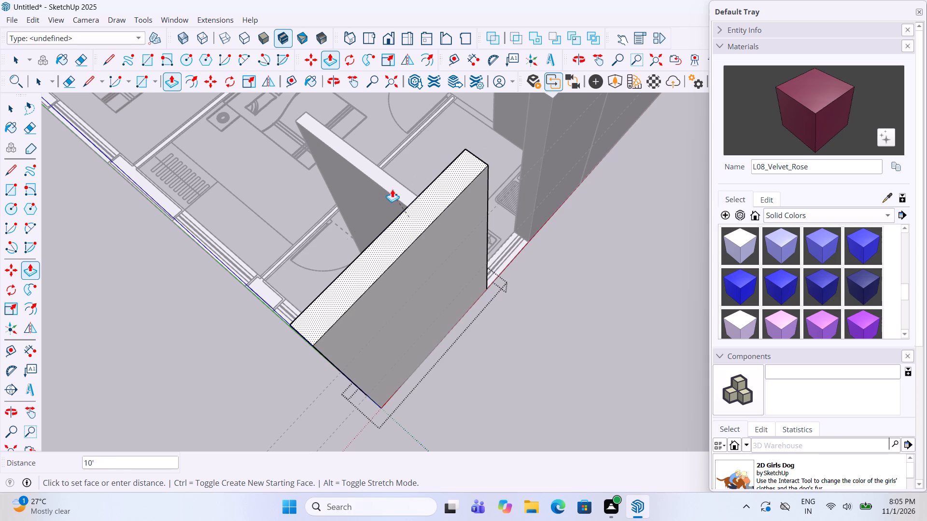
{"action": "left_click", "coordinate": [388, 186]}
{"action": "key", "text": "space"}
{"action": "left_click", "coordinate": [553, 327]}
Push/Pull the short outer wall pier between the corner room's window and the bedroom window up 10'.
{"action": "scroll", "coordinate": [556, 324], "scroll_direction": "down", "scroll_amount": 4}
{"action": "middle_click_drag", "start_coordinate": [373, 326], "coordinate": [509, 329]}
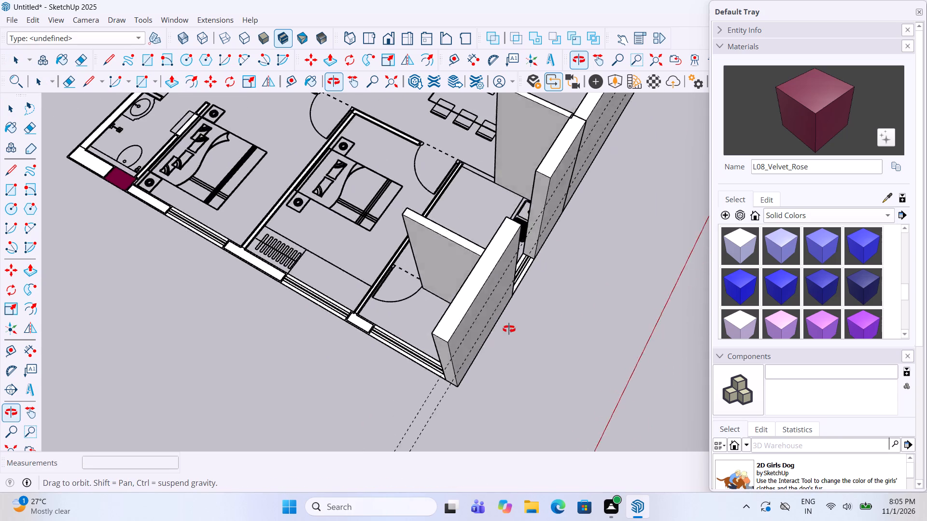
{"action": "middle_click_drag", "start_coordinate": [509, 329], "coordinate": [529, 328]}
{"action": "scroll", "coordinate": [433, 370], "scroll_direction": "up", "scroll_amount": 7}
{"action": "double_click", "coordinate": [394, 380]}
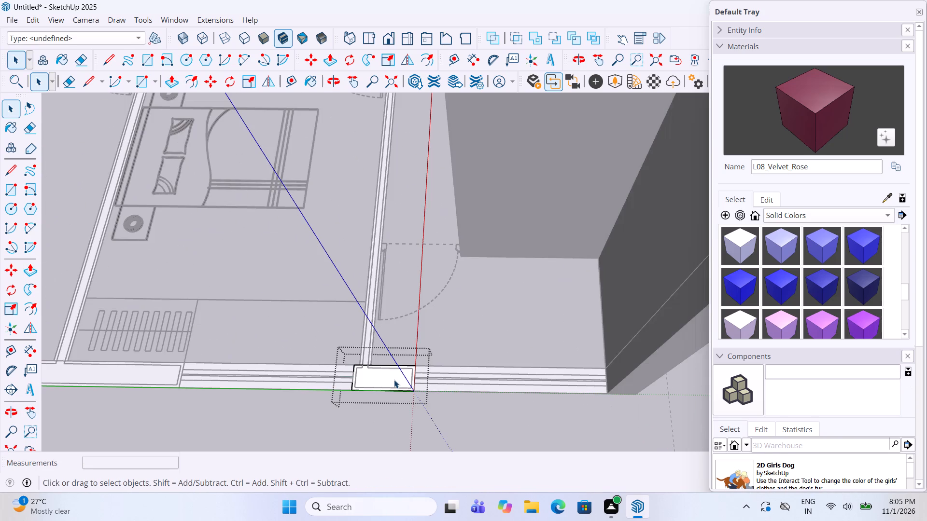
{"action": "key", "text": "p"}
{"action": "left_click", "coordinate": [396, 375]}
{"action": "scroll", "coordinate": [397, 357], "scroll_direction": "down", "scroll_amount": 5}
{"action": "left_click", "coordinate": [630, 287]}
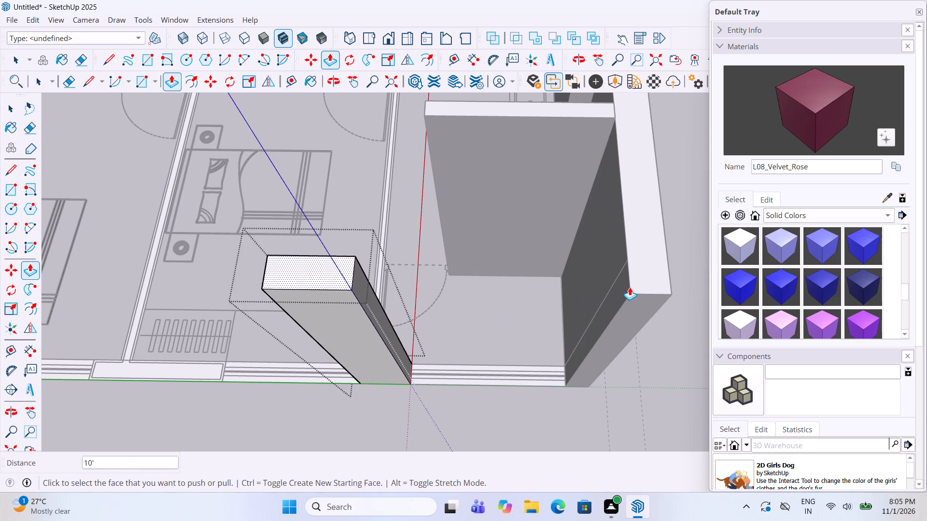
{"action": "key", "text": "space"}
{"action": "left_click", "coordinate": [544, 325]}
Push/Pull the outer wall piece beside the bedroom wardrobe, between the two bedrooms' windows, up to the neighbouring pier's top.
{"action": "scroll", "coordinate": [545, 321], "scroll_direction": "down", "scroll_amount": 6}
{"action": "scroll", "coordinate": [331, 357], "scroll_direction": "up", "scroll_amount": 8}
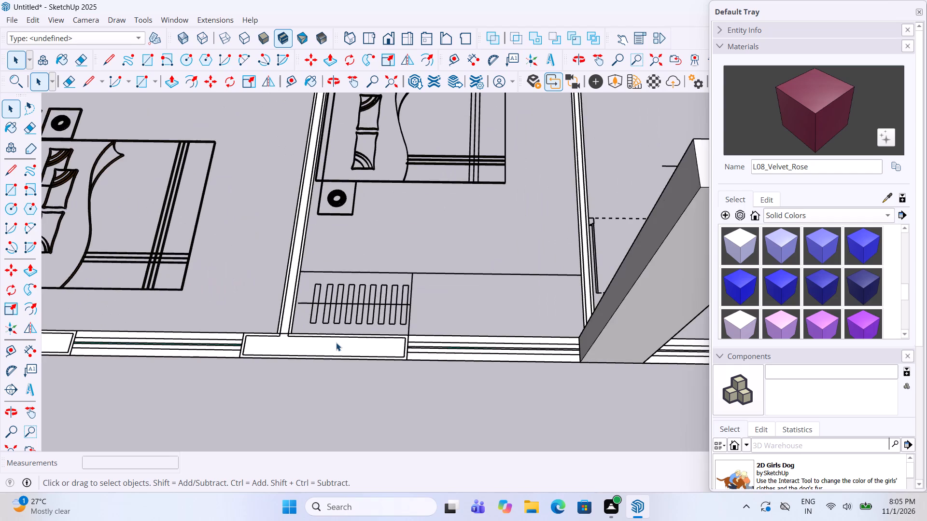
{"action": "double_click", "coordinate": [337, 346]}
{"action": "key", "text": "p"}
{"action": "left_click", "coordinate": [337, 346]}
{"action": "scroll", "coordinate": [349, 329], "scroll_direction": "down", "scroll_amount": 4}
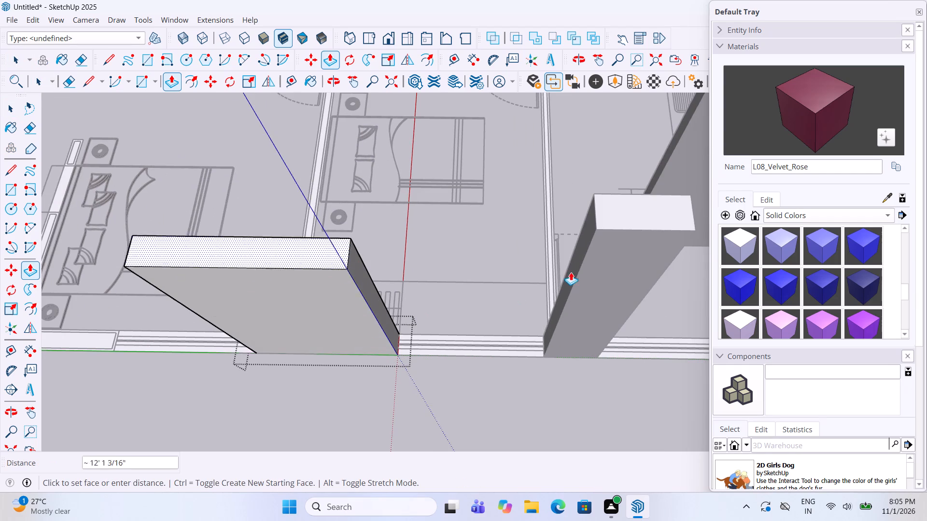
{"action": "left_click", "coordinate": [620, 223]}
{"action": "key", "text": "space"}
{"action": "left_click", "coordinate": [488, 275]}
Push/Pull the outer wall piece between the end bedroom's window and the maroon column up to the raised wall's top.
{"action": "scroll", "coordinate": [488, 275], "scroll_direction": "down", "scroll_amount": 6}
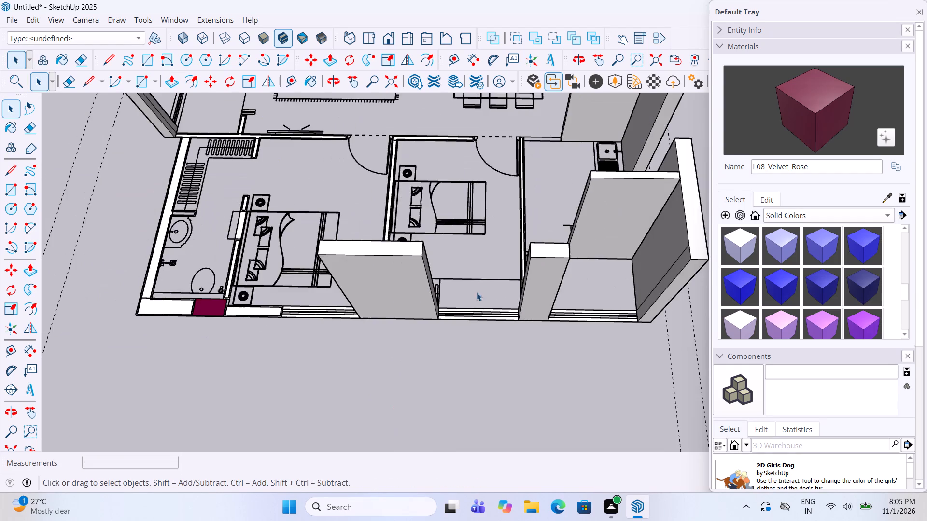
{"action": "scroll", "coordinate": [329, 307], "scroll_direction": "up", "scroll_amount": 5}
{"action": "double_click", "coordinate": [244, 316]}
{"action": "key", "text": "p"}
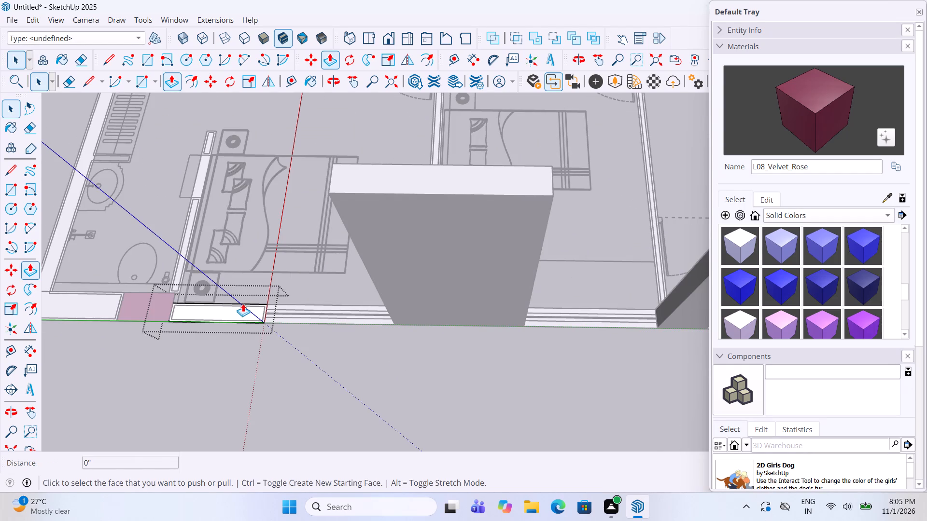
{"action": "left_click", "coordinate": [242, 303]}
{"action": "left_click", "coordinate": [246, 305]}
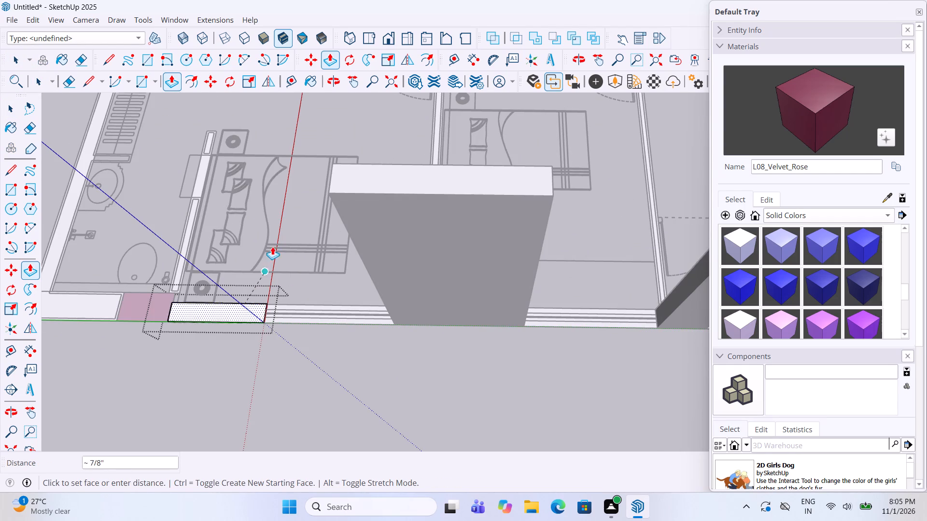
{"action": "left_click", "coordinate": [450, 181]}
{"action": "key", "text": "space"}
{"action": "left_click", "coordinate": [477, 347]}
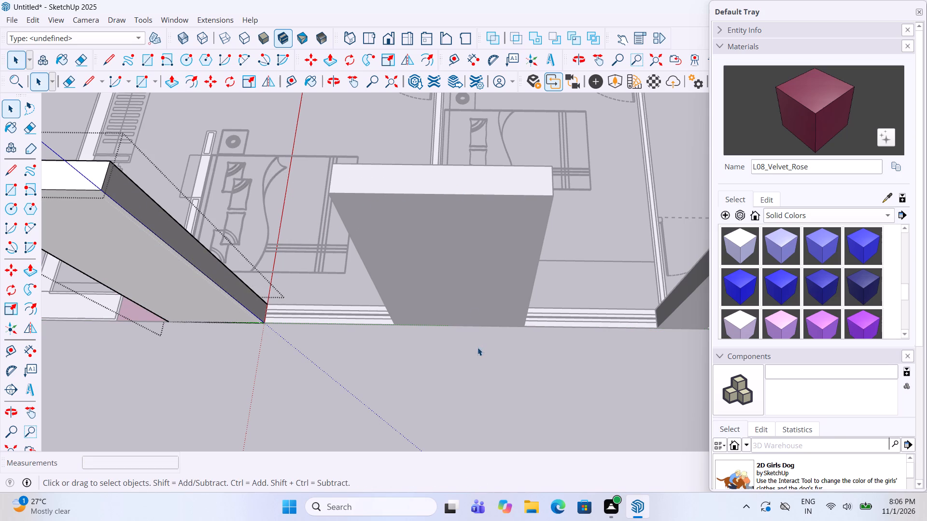
Push/Pull the outer corner wall piece beside the end bedroom's bathroom up to the neighbouring wall's top.
{"action": "scroll", "coordinate": [530, 308], "scroll_direction": "down", "scroll_amount": 11}
{"action": "scroll", "coordinate": [344, 294], "scroll_direction": "up", "scroll_amount": 10}
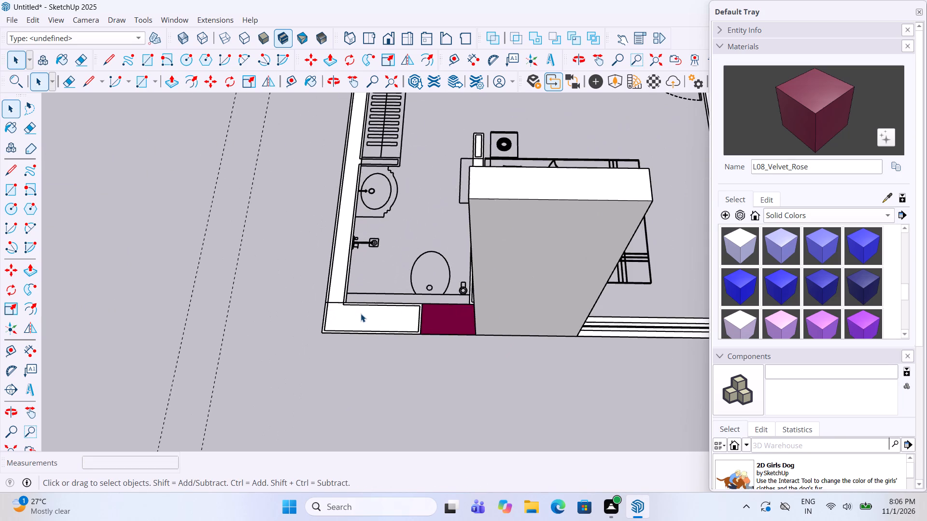
{"action": "left_click", "coordinate": [361, 314]}
{"action": "double_click", "coordinate": [361, 314]}
{"action": "key", "text": "p"}
{"action": "left_click", "coordinate": [373, 316]}
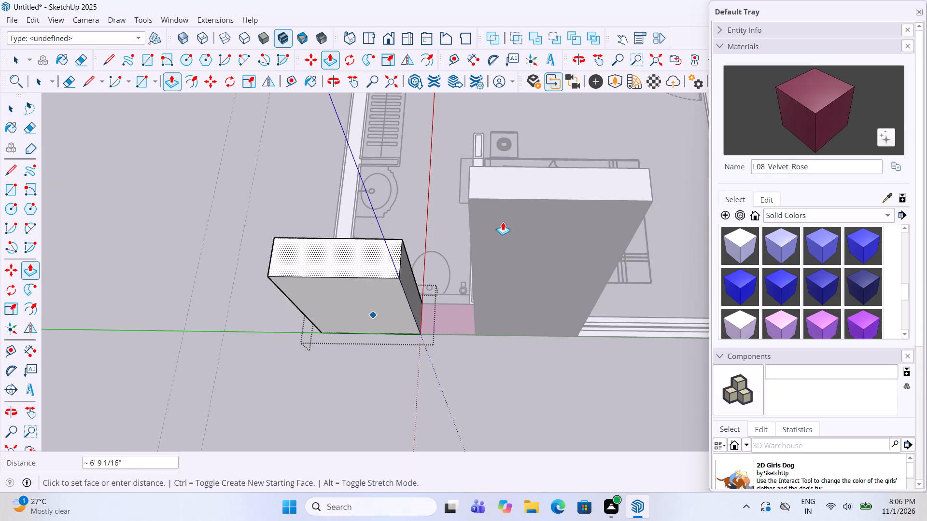
{"action": "left_click", "coordinate": [566, 183]}
{"action": "key", "text": "space"}
{"action": "left_click", "coordinate": [478, 377]}
Push/Pull the long outer wall behind the bathroom washbasin and wardrobe up to the corner wall's top.
{"action": "scroll", "coordinate": [479, 375], "scroll_direction": "down", "scroll_amount": 5}
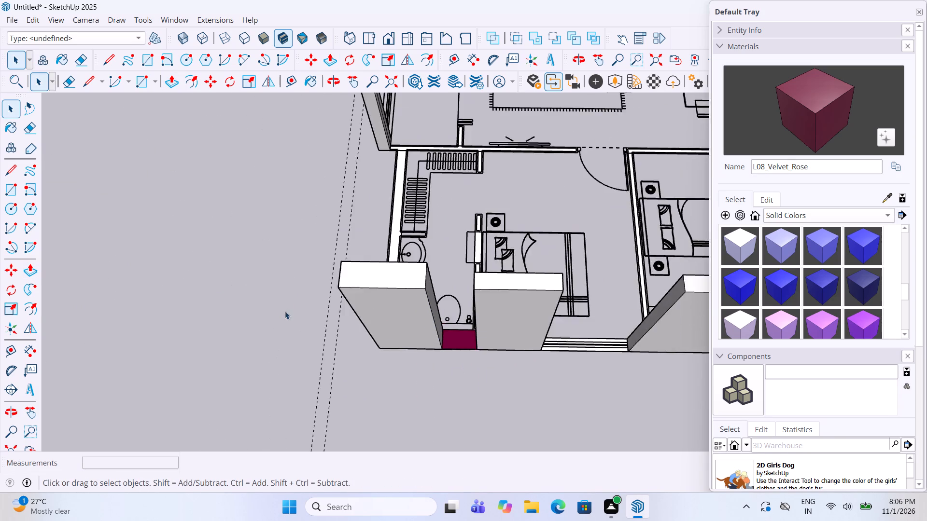
{"action": "middle_click_drag", "start_coordinate": [285, 311], "coordinate": [655, 311]}
{"action": "scroll", "coordinate": [554, 370], "scroll_direction": "up", "scroll_amount": 3}
{"action": "double_click", "coordinate": [502, 362]}
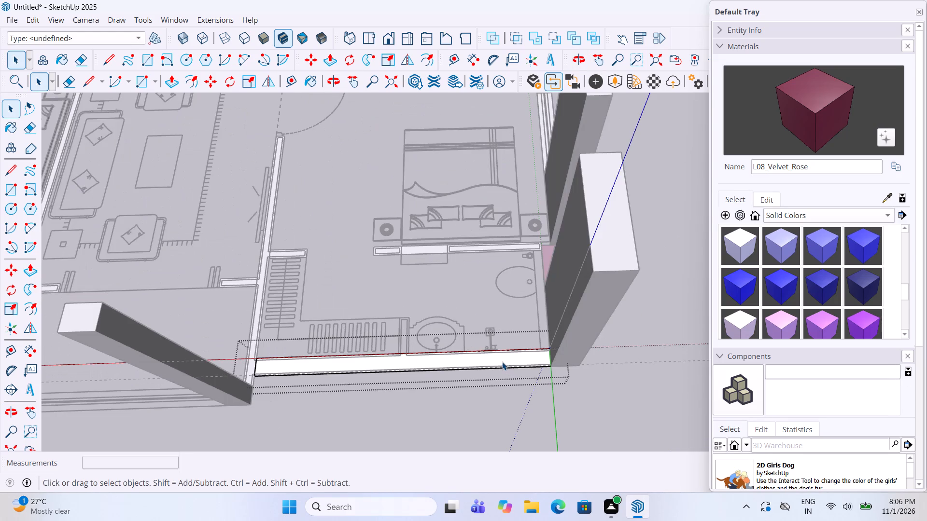
{"action": "key", "text": "p"}
{"action": "left_click", "coordinate": [502, 356]}
{"action": "left_click", "coordinate": [616, 243]}
{"action": "key", "text": "space"}
{"action": "left_click", "coordinate": [622, 338]}
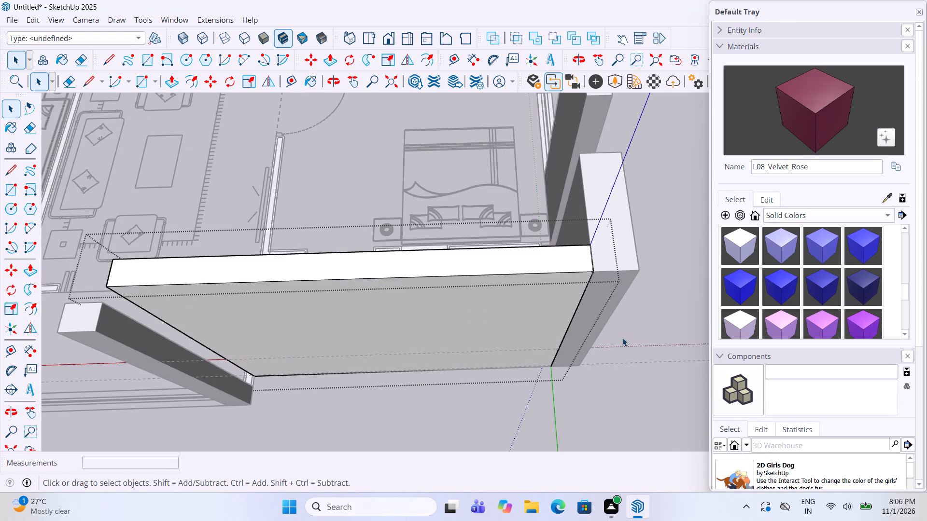
Push/Pull the short side wall between the other bathroom and the balcony up to the adjoining outer wall's top.
{"action": "scroll", "coordinate": [622, 338], "scroll_direction": "down", "scroll_amount": 6}
{"action": "scroll", "coordinate": [276, 358], "scroll_direction": "up", "scroll_amount": 6}
{"action": "double_click", "coordinate": [260, 358]}
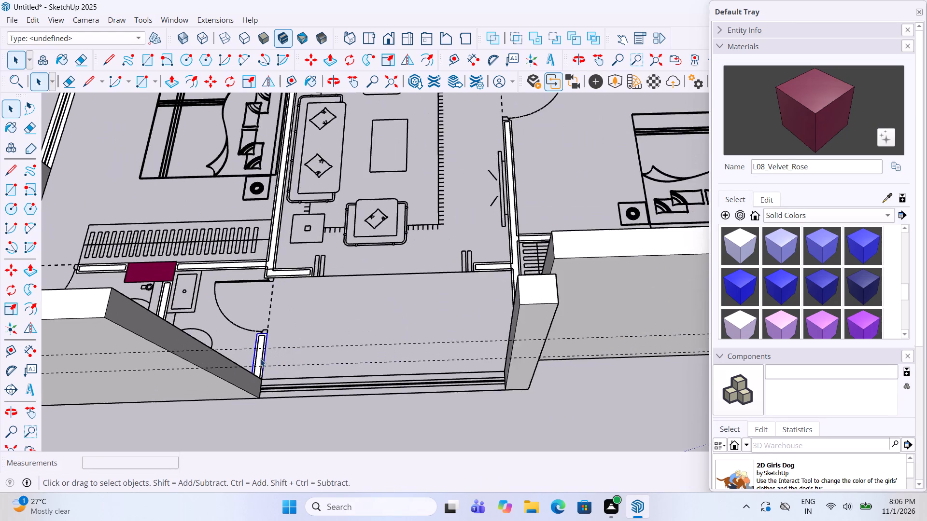
{"action": "key", "text": "p"}
{"action": "left_click", "coordinate": [256, 360]}
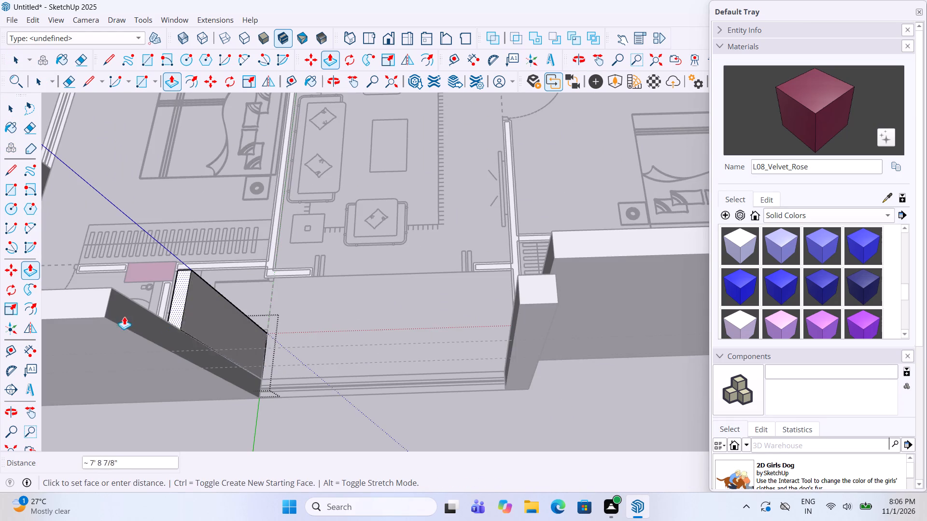
{"action": "left_click", "coordinate": [94, 307]}
{"action": "key", "text": "space"}
{"action": "left_click", "coordinate": [365, 321]}
Push/Pull the maroon column between the wardrobe and the bathroom near the balcony up 10' to the outer wall's top.
{"action": "scroll", "coordinate": [367, 322], "scroll_direction": "down", "scroll_amount": 13}
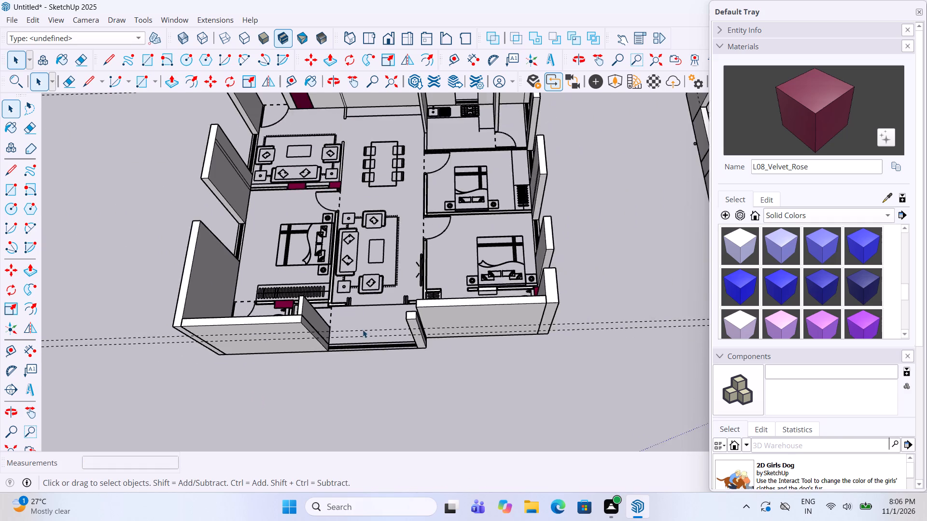
{"action": "scroll", "coordinate": [298, 317], "scroll_direction": "up", "scroll_amount": 7}
{"action": "middle_click_drag", "start_coordinate": [271, 300], "coordinate": [268, 318]}
{"action": "scroll", "coordinate": [266, 304], "scroll_direction": "up", "scroll_amount": 4}
{"action": "left_click", "coordinate": [303, 292]}
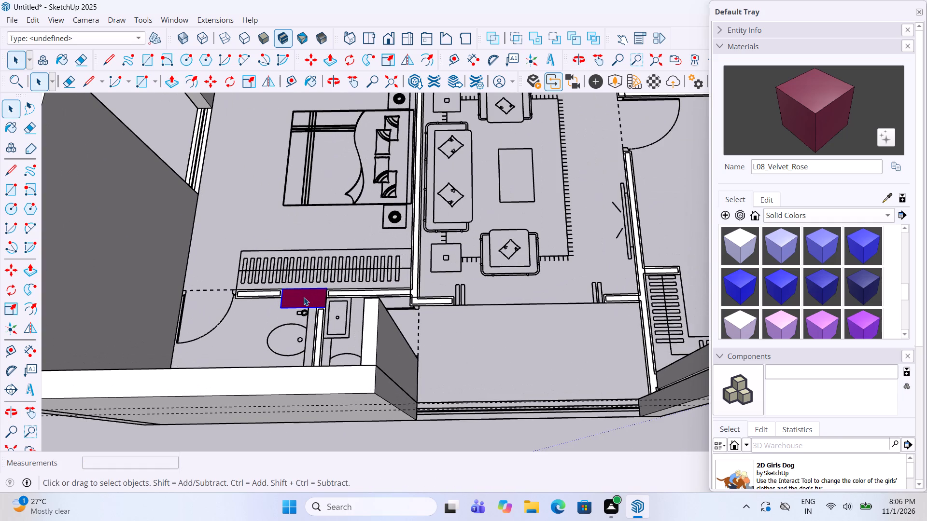
{"action": "double_click", "coordinate": [304, 297]}
{"action": "key", "text": "p"}
{"action": "left_click", "coordinate": [308, 295]}
{"action": "scroll", "coordinate": [309, 289], "scroll_direction": "down", "scroll_amount": 6}
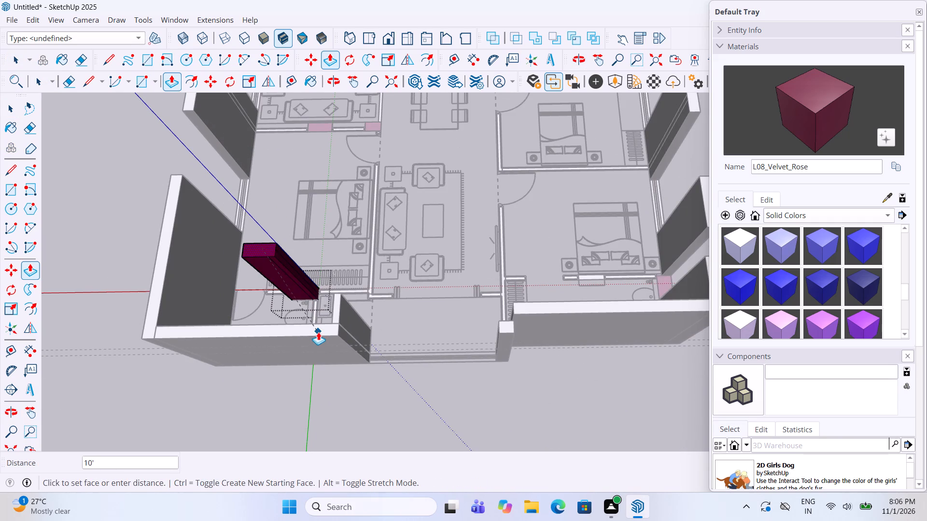
{"action": "left_click", "coordinate": [319, 332]}
{"action": "key", "text": "space"}
{"action": "left_click", "coordinate": [336, 396]}
Push/Pull the maroon column in the outer wall beside the end bedroom's bathroom up to the neighbouring walls' top.
{"action": "scroll", "coordinate": [340, 393], "scroll_direction": "down", "scroll_amount": 3}
{"action": "scroll", "coordinate": [492, 300], "scroll_direction": "up", "scroll_amount": 3}
{"action": "scroll", "coordinate": [446, 365], "scroll_direction": "down", "scroll_amount": 11}
{"action": "scroll", "coordinate": [367, 257], "scroll_direction": "up", "scroll_amount": 5}
{"action": "scroll", "coordinate": [628, 436], "scroll_direction": "up", "scroll_amount": 5}
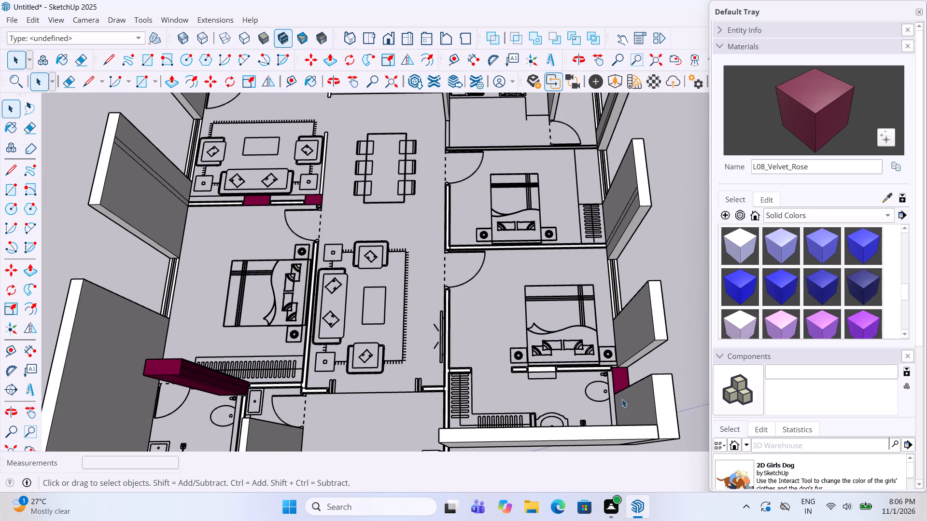
{"action": "left_click", "coordinate": [620, 380]}
{"action": "double_click", "coordinate": [620, 380]}
{"action": "key", "text": "p"}
{"action": "left_click", "coordinate": [625, 374]}
{"action": "scroll", "coordinate": [629, 361], "scroll_direction": "down", "scroll_amount": 5}
{"action": "left_click", "coordinate": [646, 323]}
{"action": "key", "text": "space"}
{"action": "left_click", "coordinate": [660, 294]}
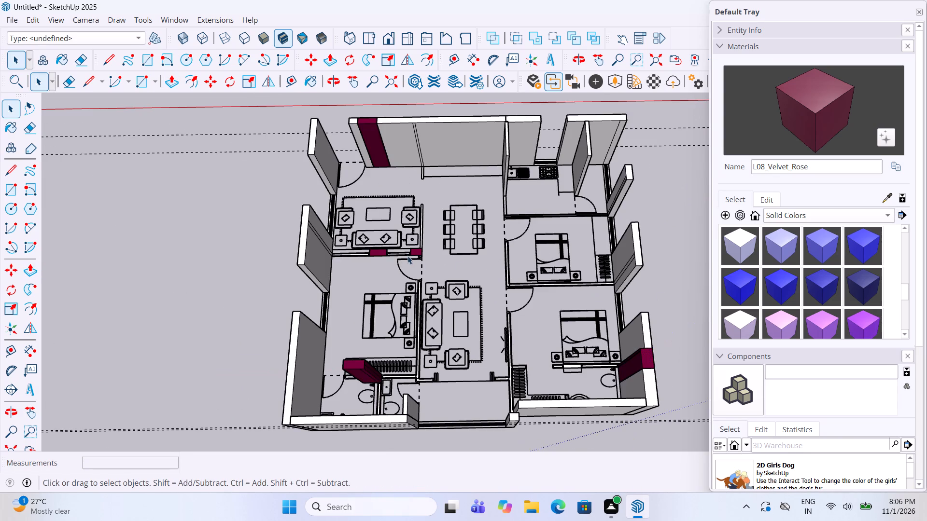
Push/Pull the maroon column in the middle of the wall behind the sitting-room sofa up to the outer wall's top.
{"action": "scroll", "coordinate": [397, 252], "scroll_direction": "up", "scroll_amount": 4}
{"action": "double_click", "coordinate": [371, 251]}
{"action": "key", "text": "p"}
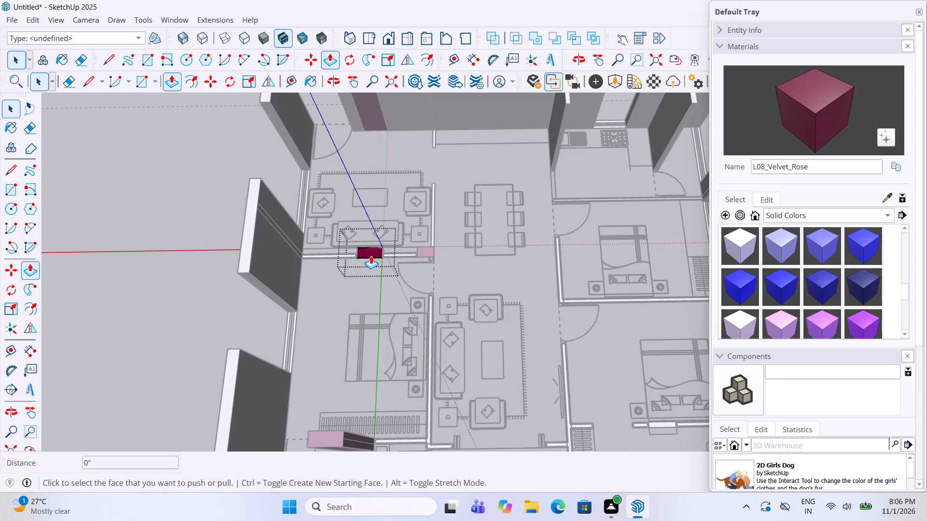
{"action": "left_click", "coordinate": [372, 251]}
{"action": "left_click", "coordinate": [249, 246]}
{"action": "key", "text": "space"}
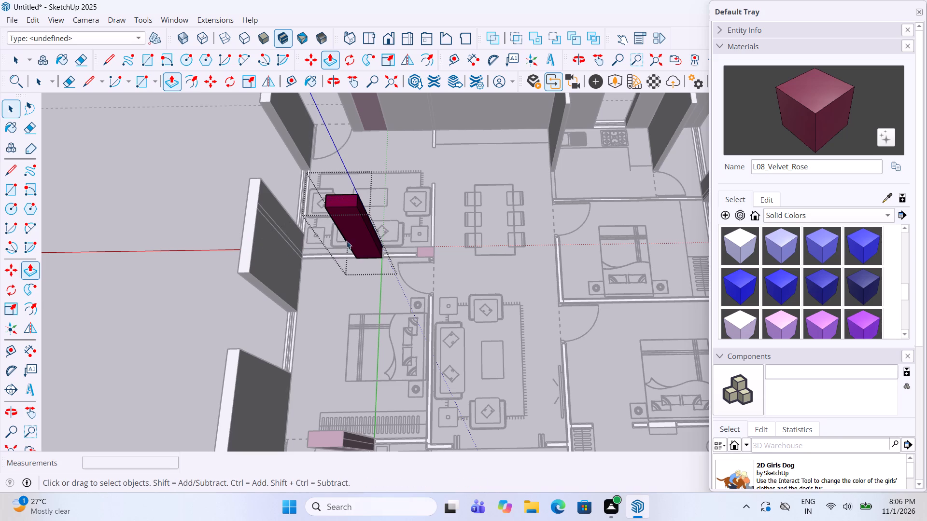
Push/Pull the maroon column at the inner end of the wall behind the sitting-room sofa up 10' to the neighbouring column's top.
{"action": "left_click", "coordinate": [449, 290]}
{"action": "double_click", "coordinate": [426, 254]}
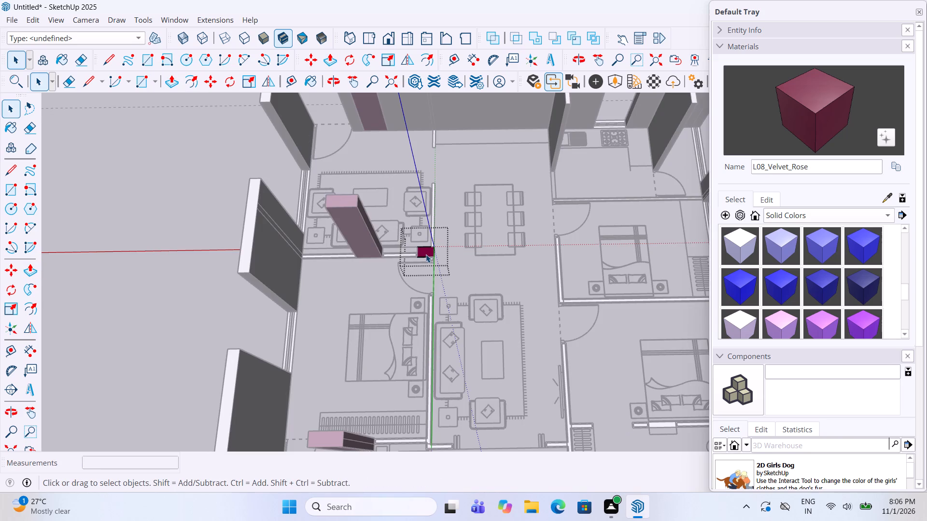
{"action": "key", "text": "p"}
{"action": "left_click", "coordinate": [426, 252]}
{"action": "left_click", "coordinate": [340, 196]}
{"action": "key", "text": "space"}
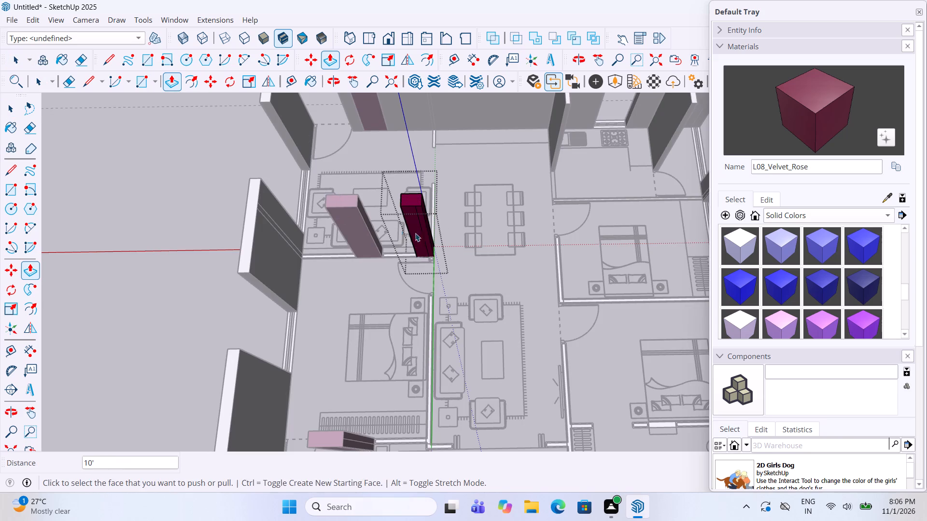
{"action": "left_click", "coordinate": [496, 267]}
Push/Pull the short wall between the living room and balcony, on the bathroom side, up to the maroon column's top.
{"action": "scroll", "coordinate": [478, 281], "scroll_direction": "down", "scroll_amount": 7}
{"action": "scroll", "coordinate": [444, 370], "scroll_direction": "up", "scroll_amount": 11}
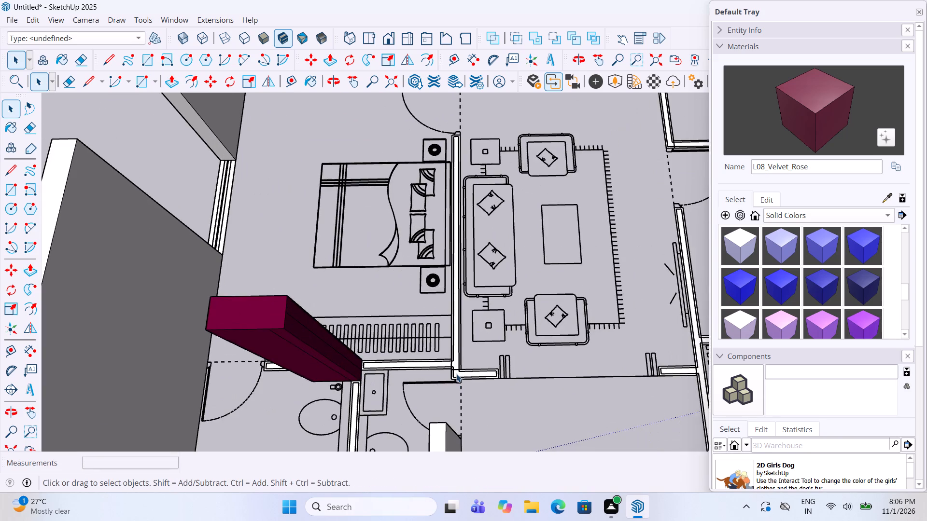
{"action": "double_click", "coordinate": [457, 374]}
{"action": "key", "text": "p"}
{"action": "left_click", "coordinate": [461, 374]}
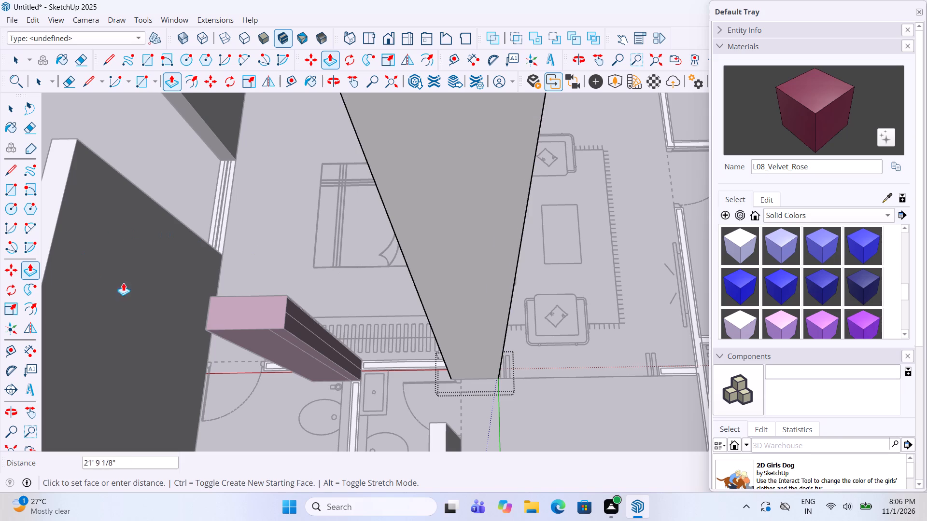
{"action": "left_click", "coordinate": [268, 314]}
{"action": "key", "text": "space"}
{"action": "left_click", "coordinate": [513, 308]}
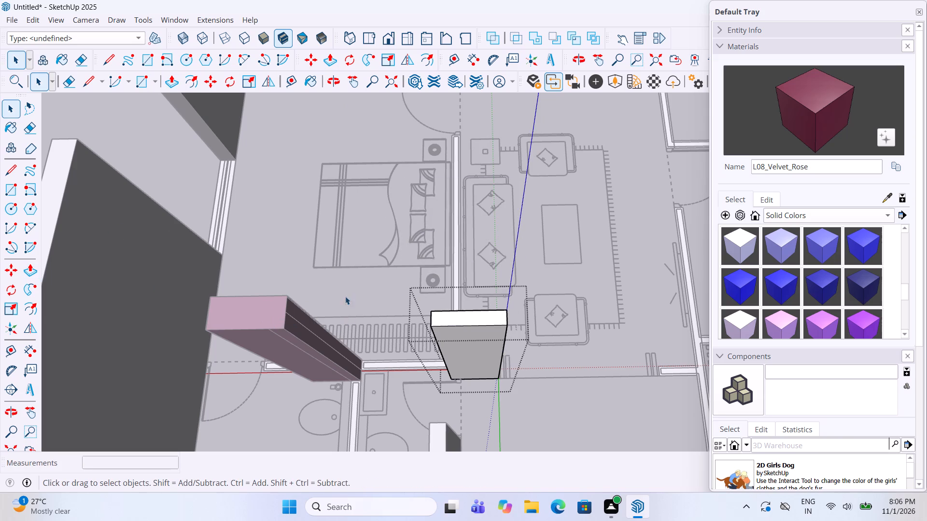
{"action": "left_click", "coordinate": [345, 296]}
Push/Pull the wall between the bedroom wardrobe and the bathroom up 10' to the adjoining maroon column's top.
{"action": "left_click", "coordinate": [397, 361]}
{"action": "triple_click", "coordinate": [397, 367]}
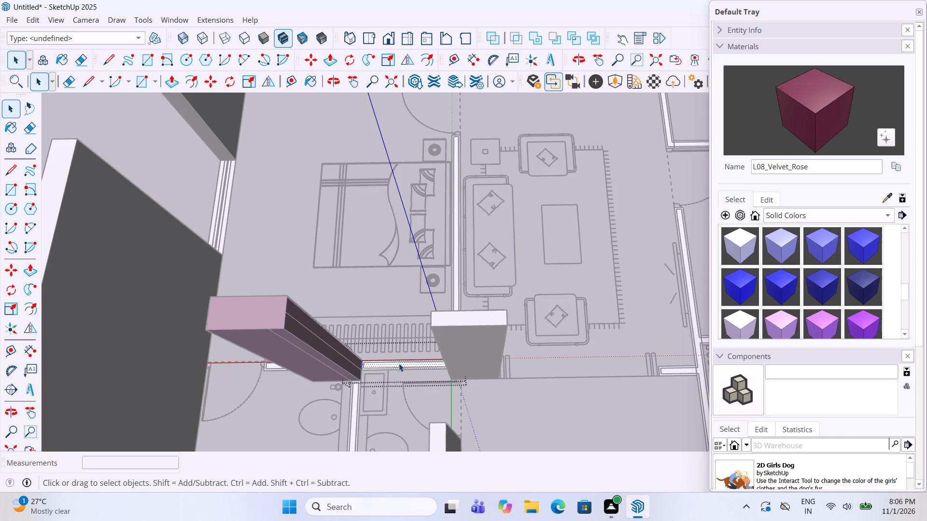
{"action": "key", "text": "p"}
{"action": "left_click", "coordinate": [398, 361]}
{"action": "left_click", "coordinate": [256, 316]}
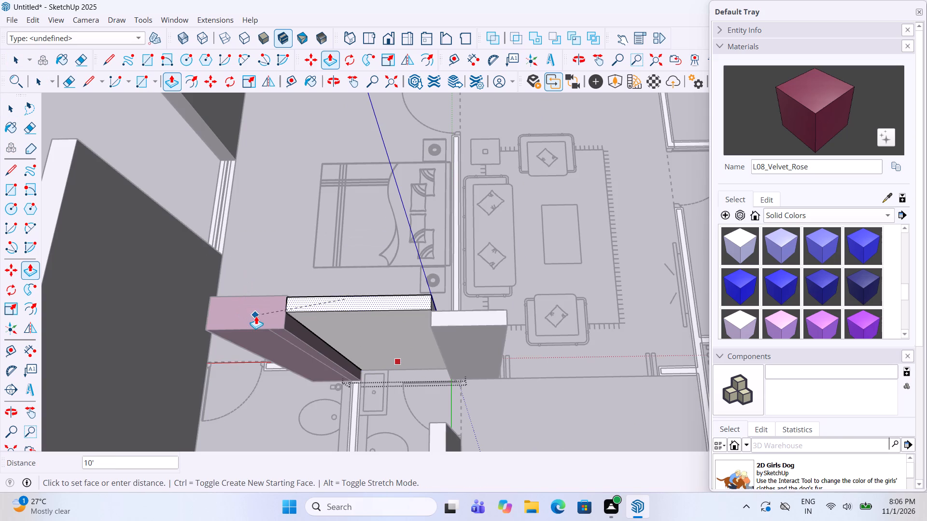
{"action": "key", "text": "space"}
{"action": "left_click", "coordinate": [298, 233]}
Push/Pull the short wall between the maroon column and the bathroom door up to the wardrobe wall's top.
{"action": "scroll", "coordinate": [300, 233], "scroll_direction": "down", "scroll_amount": 5}
{"action": "scroll", "coordinate": [346, 436], "scroll_direction": "up", "scroll_amount": 4}
{"action": "scroll", "coordinate": [279, 287], "scroll_direction": "up", "scroll_amount": 2}
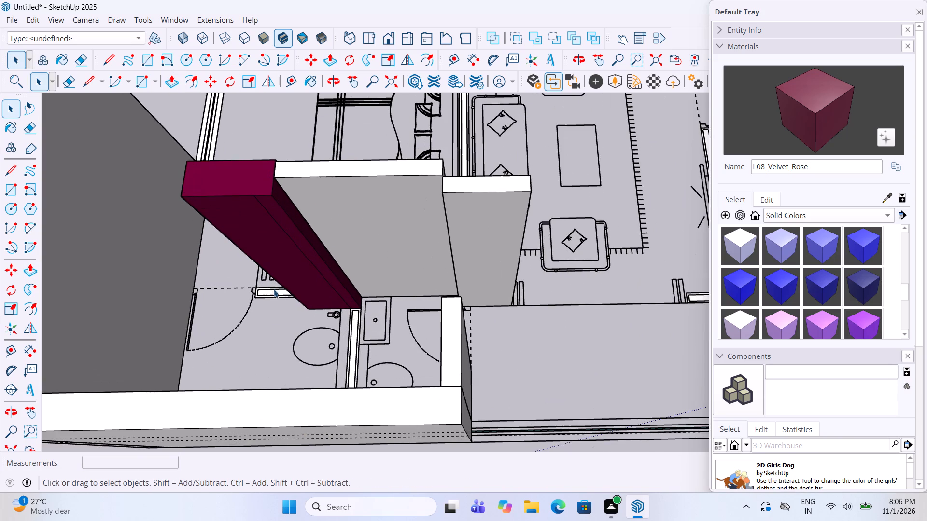
{"action": "double_click", "coordinate": [273, 291]}
{"action": "key", "text": "p"}
{"action": "left_click", "coordinate": [275, 288]}
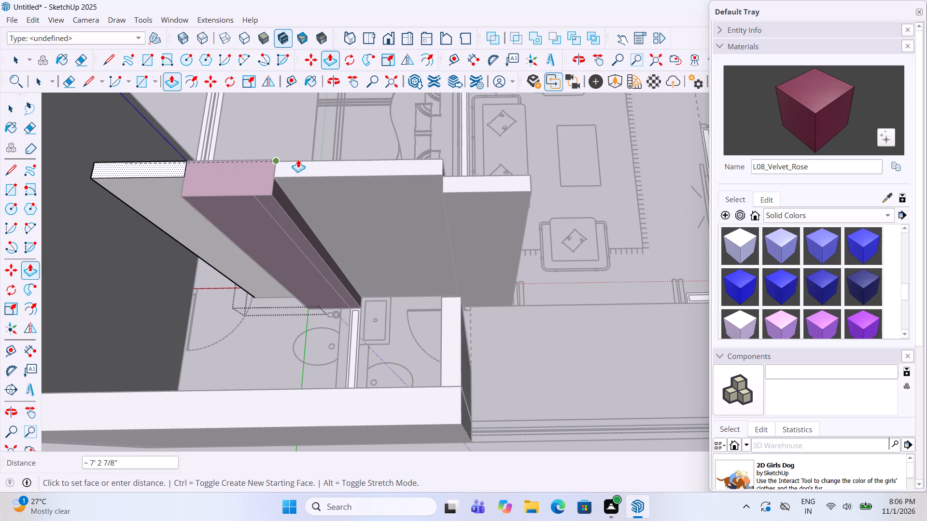
{"action": "left_click", "coordinate": [307, 164]}
{"action": "key", "text": "v"}
{"action": "left_click", "coordinate": [268, 382]}
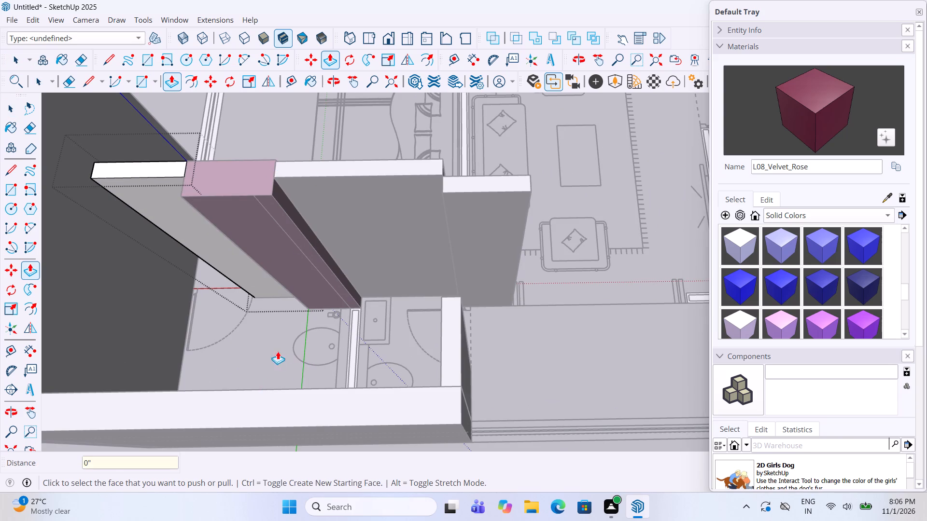
{"action": "key", "text": "space"}
{"action": "left_click", "coordinate": [271, 350]}
Push/Pull the partition between the two adjoining bathrooms up, then bring its top level with the surrounding walls.
{"action": "double_click", "coordinate": [352, 344]}
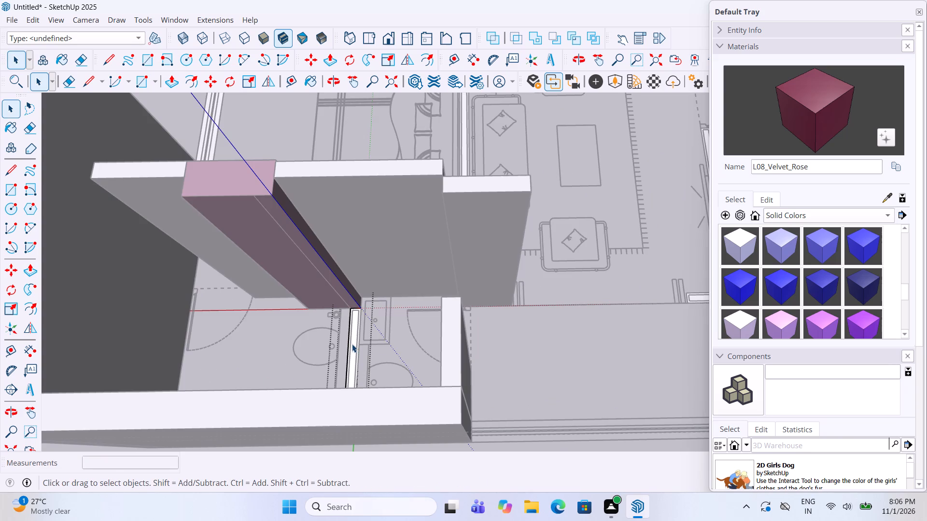
{"action": "key", "text": "p"}
{"action": "left_click", "coordinate": [352, 344]}
{"action": "left_click", "coordinate": [482, 200]}
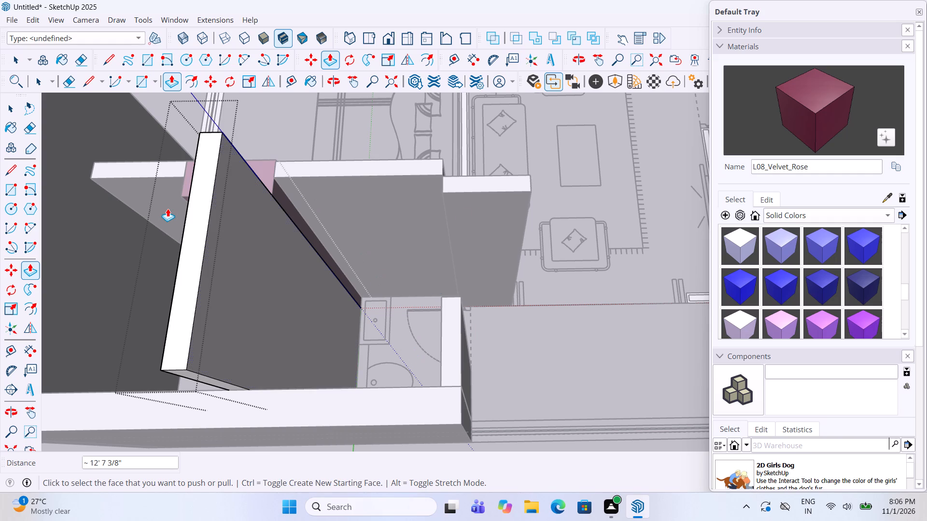
{"action": "left_click", "coordinate": [199, 204]}
{"action": "left_click", "coordinate": [255, 402]}
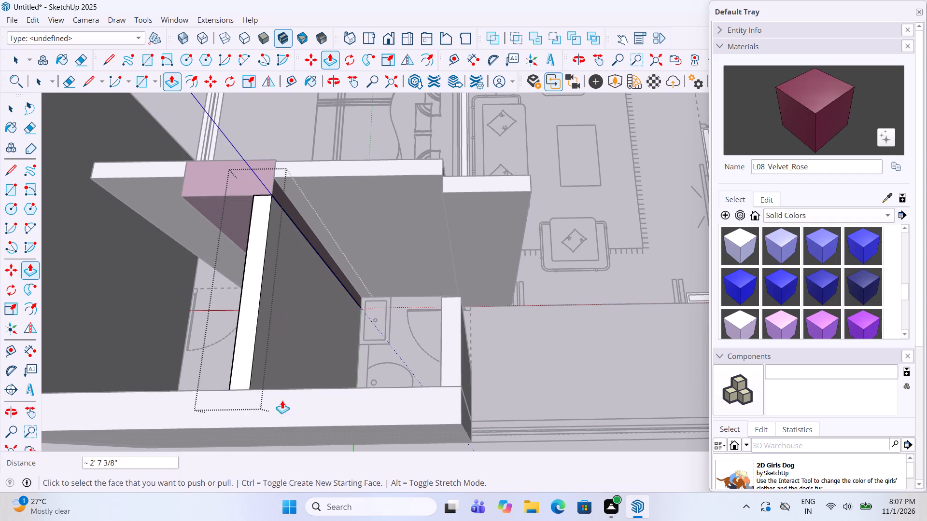
{"action": "key", "text": "space"}
{"action": "left_click", "coordinate": [583, 316]}
Push/Pull the short wall between the living room and balcony, on the end bedroom's side, up to the outer wall's top.
{"action": "scroll", "coordinate": [451, 361], "scroll_direction": "down", "scroll_amount": 13}
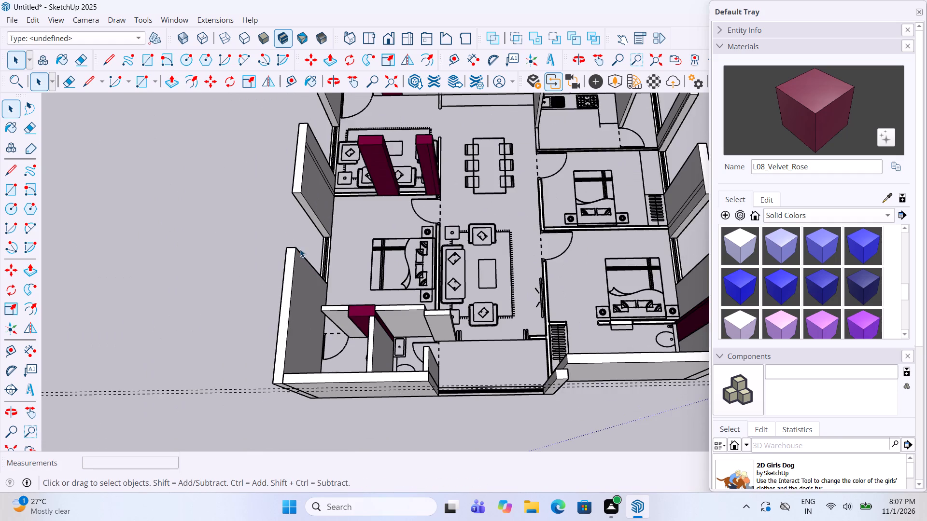
{"action": "middle_click_drag", "start_coordinate": [303, 233], "coordinate": [256, 230]}
{"action": "scroll", "coordinate": [744, 411], "scroll_direction": "up", "scroll_amount": 3}
{"action": "scroll", "coordinate": [505, 335], "scroll_direction": "up", "scroll_amount": 2}
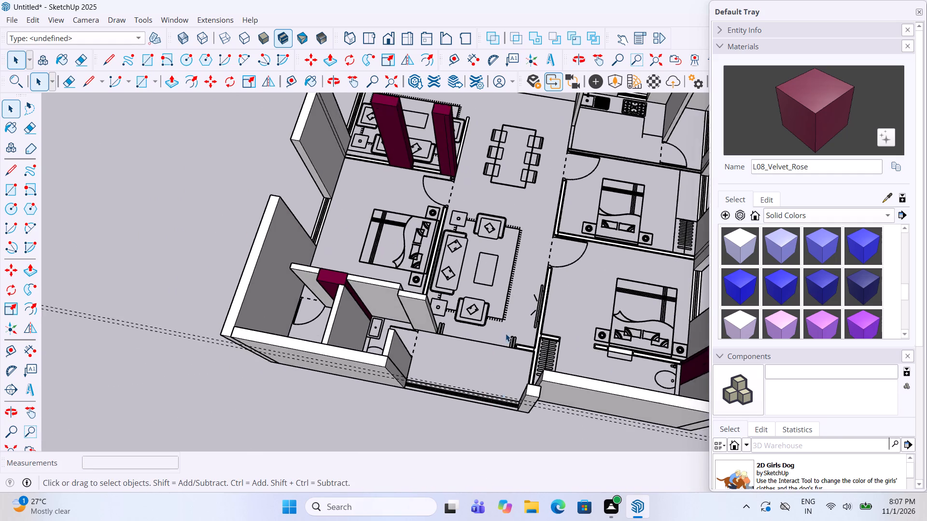
{"action": "scroll", "coordinate": [506, 333], "scroll_direction": "up", "scroll_amount": 3}
{"action": "scroll", "coordinate": [585, 377], "scroll_direction": "up", "scroll_amount": 6}
{"action": "double_click", "coordinate": [495, 336]}
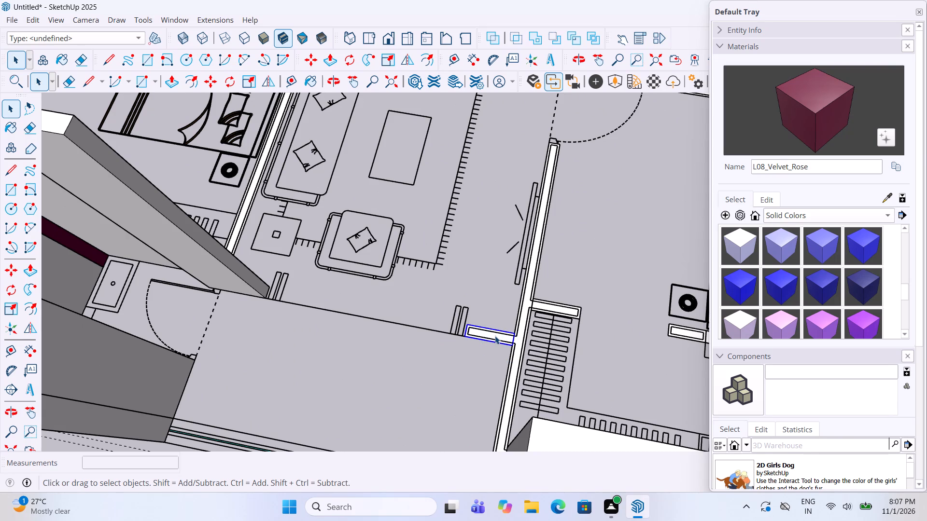
{"action": "key", "text": "p"}
{"action": "left_click", "coordinate": [493, 334]}
{"action": "scroll", "coordinate": [488, 300], "scroll_direction": "down", "scroll_amount": 6}
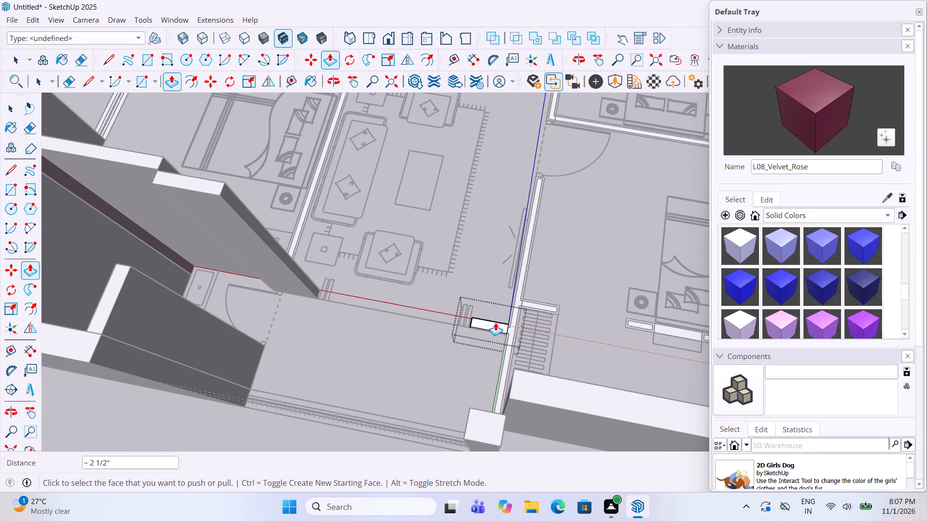
{"action": "left_click", "coordinate": [495, 323]}
{"action": "left_click", "coordinate": [572, 403]}
{"action": "key", "text": "space"}
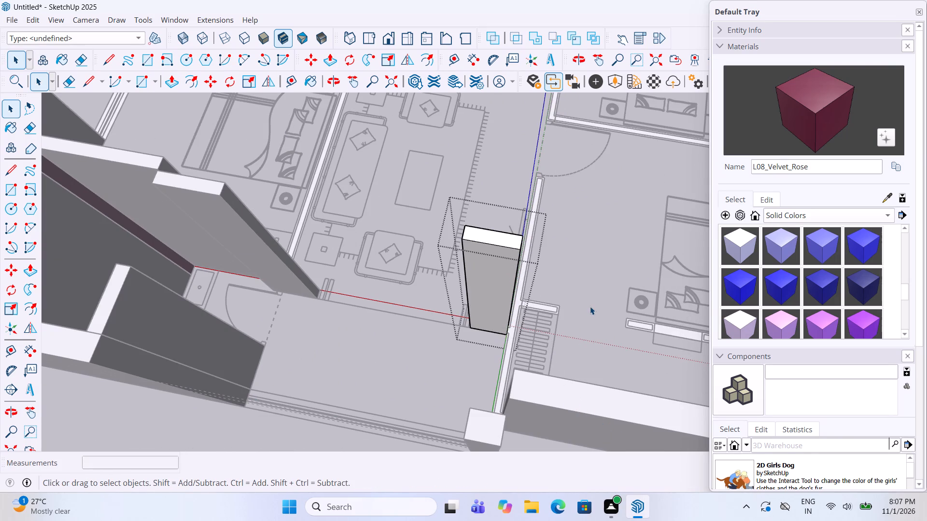
{"action": "left_click", "coordinate": [590, 306]}
Push/Pull the long wall separating the living room and balcony from the end bedroom up 10' to the outer wall's top.
{"action": "scroll", "coordinate": [465, 398], "scroll_direction": "up", "scroll_amount": 3}
{"action": "double_click", "coordinate": [513, 359]}
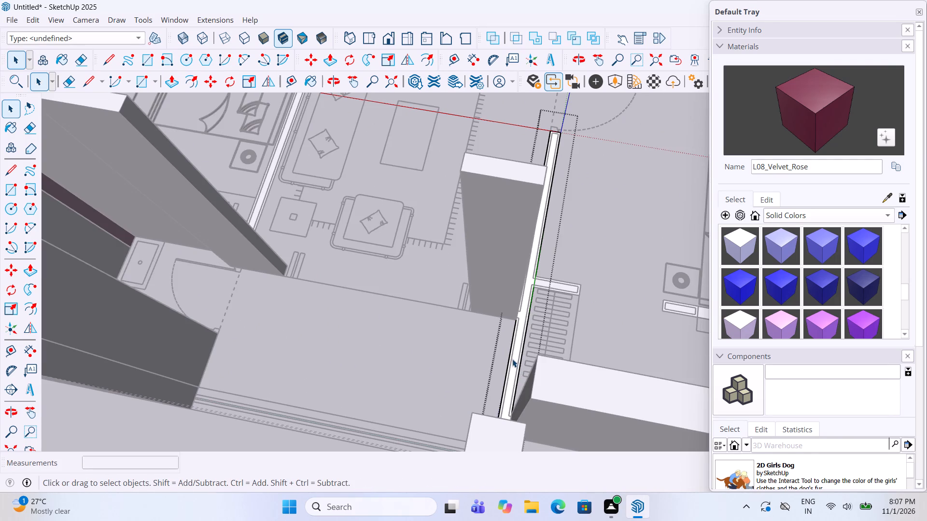
{"action": "key", "text": "p"}
{"action": "left_click", "coordinate": [512, 367]}
{"action": "left_click", "coordinate": [605, 392]}
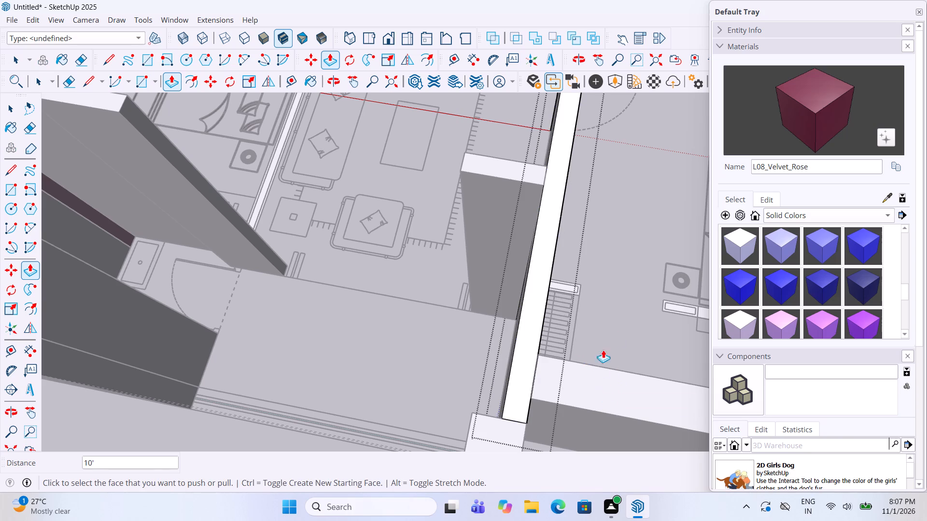
{"action": "key", "text": "space"}
{"action": "left_click", "coordinate": [622, 319]}
Push/Pull the short wall at the end of the end bedroom's wardrobe up 10' to the adjoining long wall's top.
{"action": "left_click", "coordinate": [548, 287]}
{"action": "double_click", "coordinate": [563, 285]}
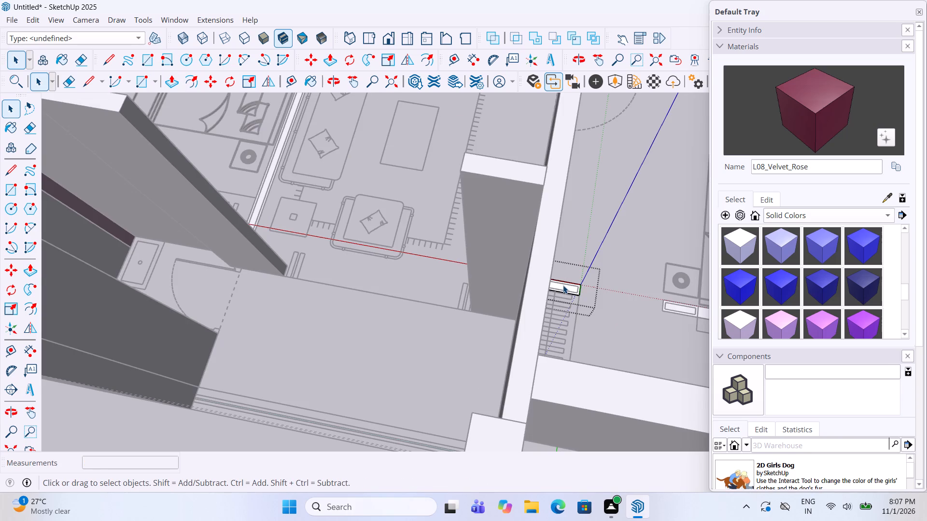
{"action": "key", "text": "p"}
{"action": "left_click", "coordinate": [565, 288]}
{"action": "left_click", "coordinate": [527, 313]}
{"action": "key", "text": "space"}
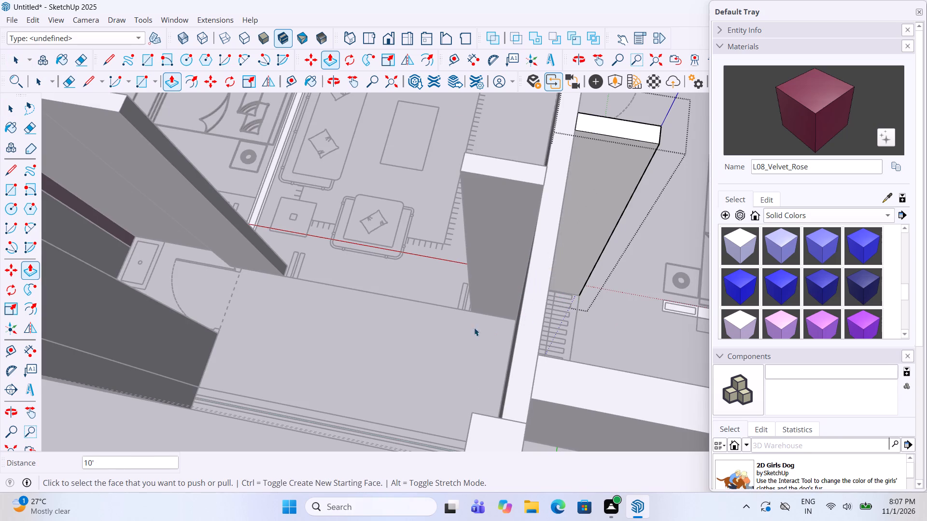
{"action": "left_click", "coordinate": [387, 354]}
Push/Pull the short wall piece behind the end bedroom's bedside table up to the wardrobe wall's top.
{"action": "scroll", "coordinate": [295, 328], "scroll_direction": "down", "scroll_amount": 4}
{"action": "scroll", "coordinate": [794, 339], "scroll_direction": "up", "scroll_amount": 5}
{"action": "scroll", "coordinate": [572, 326], "scroll_direction": "up", "scroll_amount": 4}
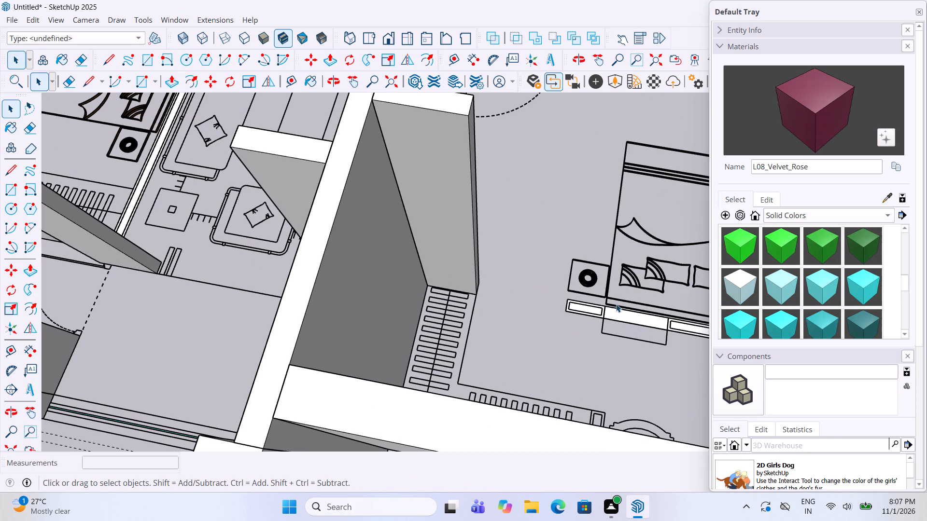
{"action": "double_click", "coordinate": [593, 310]}
{"action": "key", "text": "p"}
{"action": "left_click", "coordinate": [593, 309]}
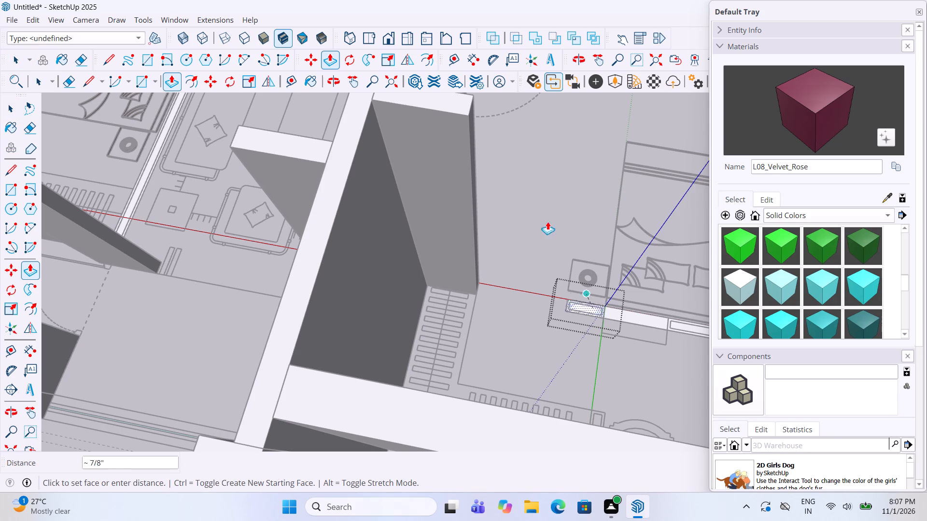
{"action": "left_click", "coordinate": [425, 106]}
{"action": "key", "text": "space"}
{"action": "scroll", "coordinate": [277, 247], "scroll_direction": "down", "scroll_amount": 8}
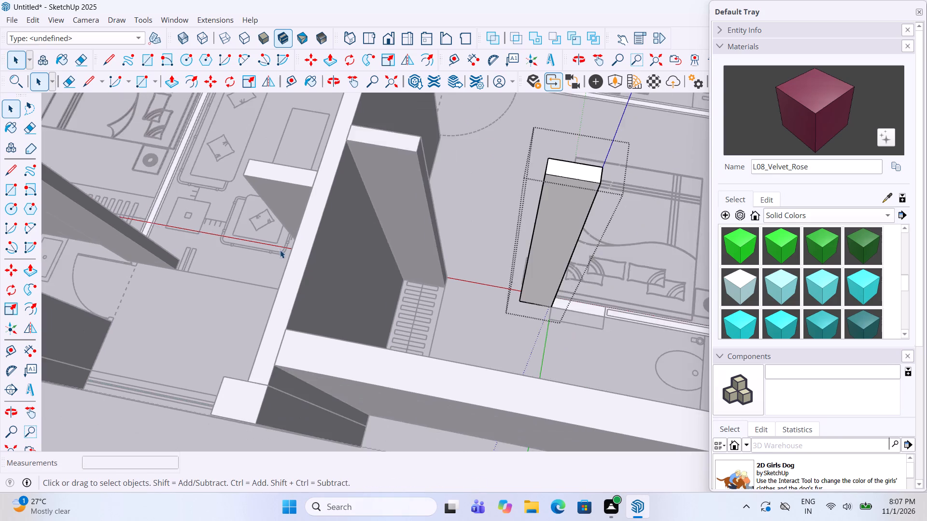
{"action": "scroll", "coordinate": [280, 250], "scroll_direction": "down", "scroll_amount": 2}
{"action": "scroll", "coordinate": [499, 244], "scroll_direction": "up", "scroll_amount": 3}
{"action": "left_click", "coordinate": [534, 150]}
Push/Pull the middle wall piece behind the end bedroom's bed up 10' to the adjacent raised piece's top.
{"action": "scroll", "coordinate": [465, 326], "scroll_direction": "up", "scroll_amount": 4}
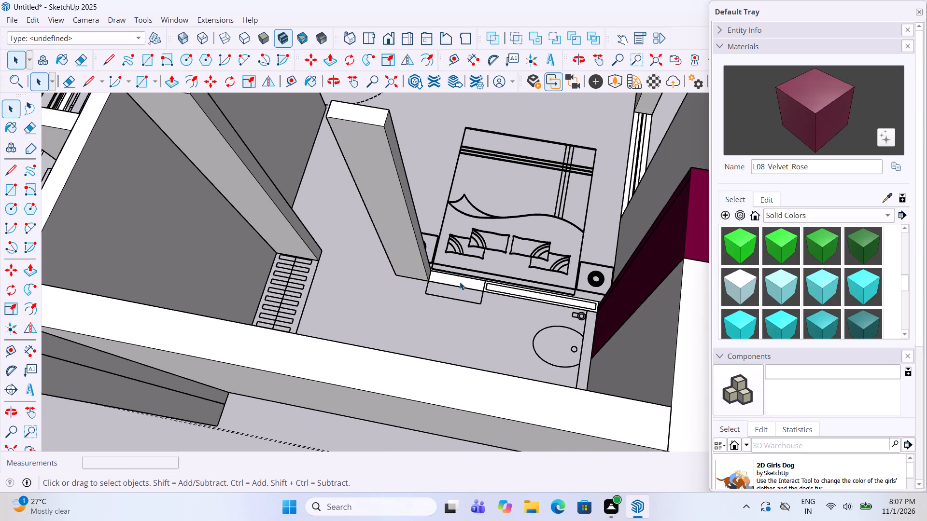
{"action": "double_click", "coordinate": [461, 285]}
{"action": "key", "text": "p"}
{"action": "left_click", "coordinate": [465, 276]}
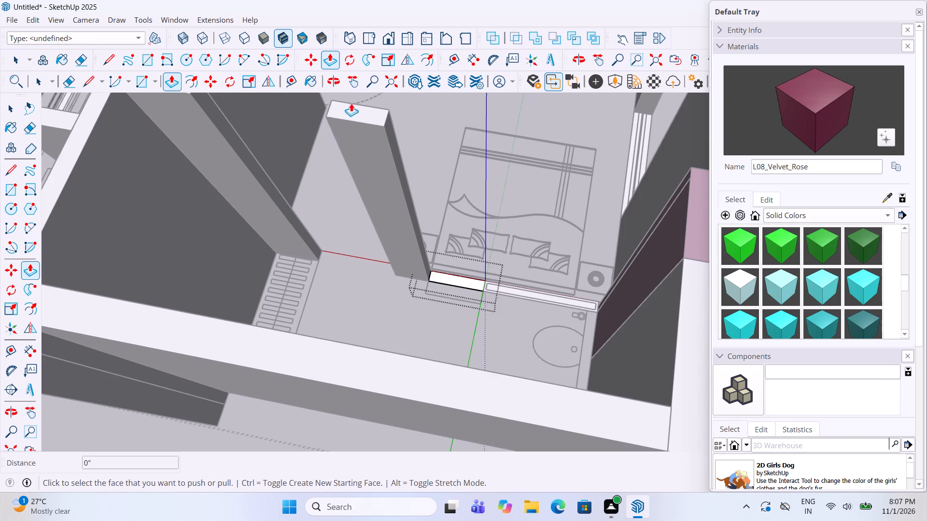
{"action": "left_click", "coordinate": [456, 274]}
{"action": "left_click", "coordinate": [456, 283]}
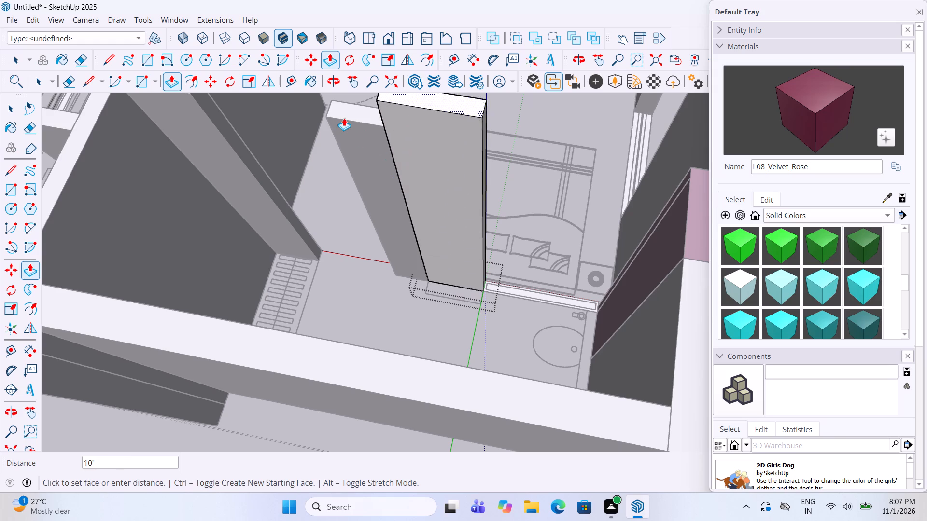
{"action": "left_click", "coordinate": [343, 116]}
{"action": "key", "text": "space"}
{"action": "left_click", "coordinate": [660, 283]}
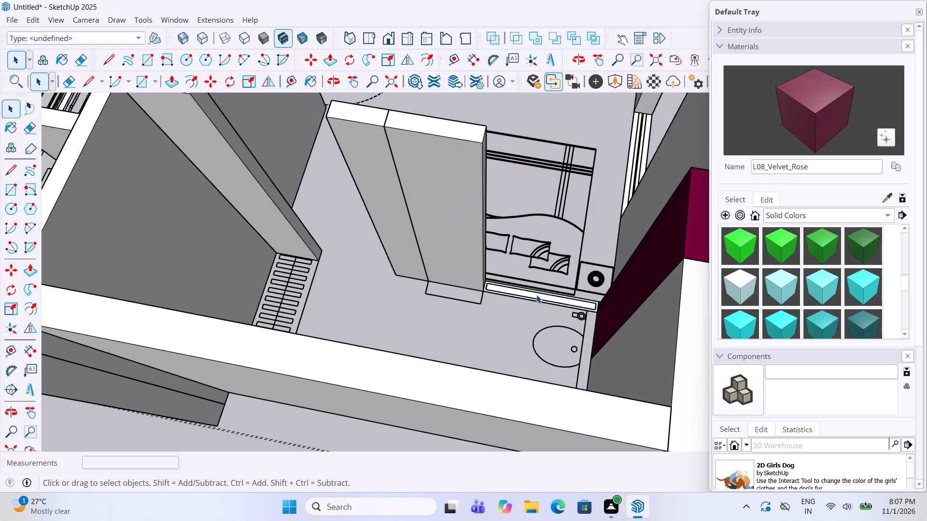
Push/Pull the remaining wall piece between the end bedroom's bed and bathroom up 10' to the adjacent piece's top.
{"action": "double_click", "coordinate": [536, 295]}
{"action": "key", "text": "p"}
{"action": "left_click", "coordinate": [536, 295]}
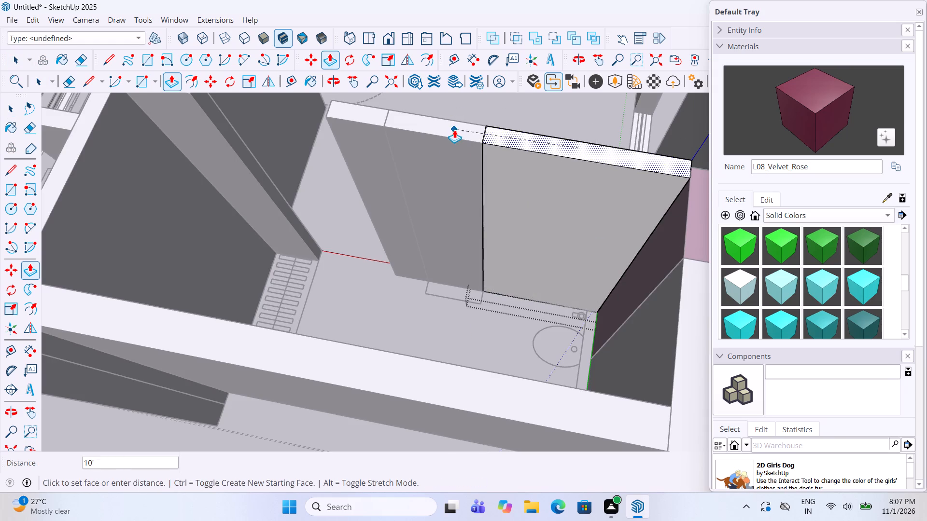
{"action": "left_click", "coordinate": [454, 130]}
{"action": "key", "text": "space"}
{"action": "left_click", "coordinate": [483, 360]}
Push/Pull the long wall between the living-room sofa and the neighbouring bedroom up to the short balcony wall's top.
{"action": "scroll", "coordinate": [479, 353], "scroll_direction": "down", "scroll_amount": 16}
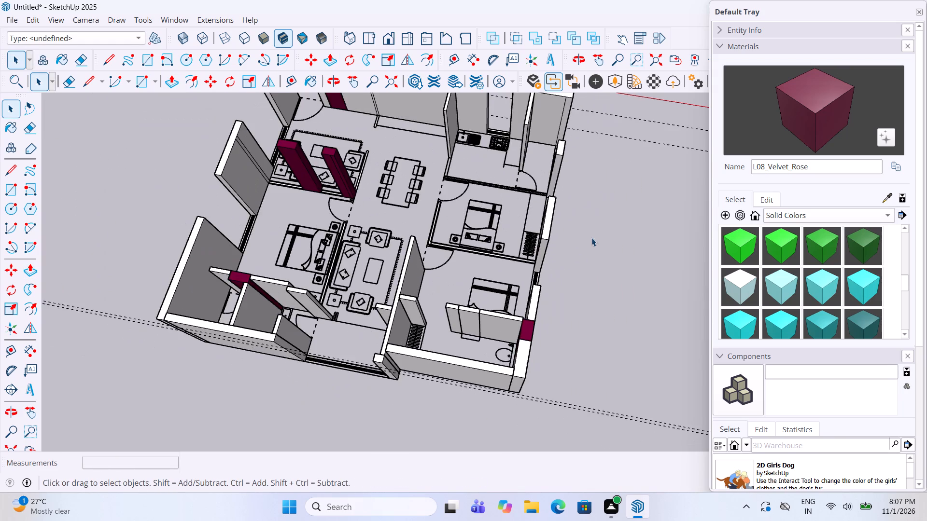
{"action": "scroll", "coordinate": [591, 231], "scroll_direction": "up", "scroll_amount": 2}
{"action": "scroll", "coordinate": [227, 315], "scroll_direction": "up", "scroll_amount": 10}
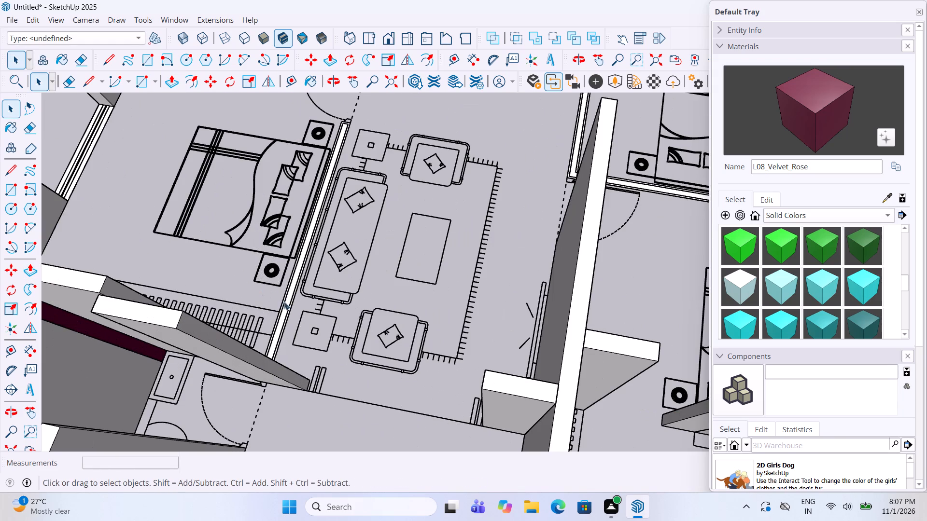
{"action": "double_click", "coordinate": [283, 313]}
{"action": "key", "text": "p"}
{"action": "left_click", "coordinate": [283, 313]}
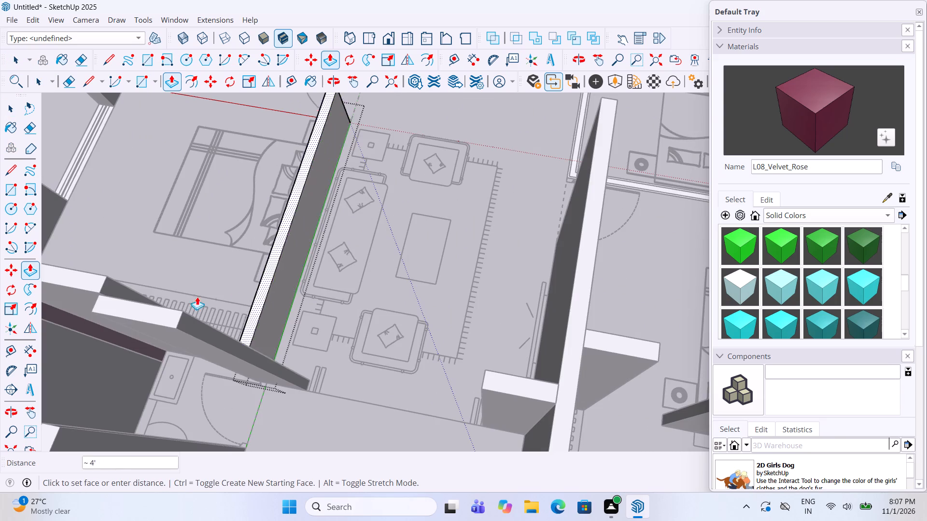
{"action": "left_click", "coordinate": [143, 318]}
{"action": "key", "text": "space"}
{"action": "left_click", "coordinate": [419, 316]}
Push/Pull the long headboard wall between the middle bedroom and end bedroom up 10' to the outer wall's top.
{"action": "scroll", "coordinate": [334, 336], "scroll_direction": "down", "scroll_amount": 6}
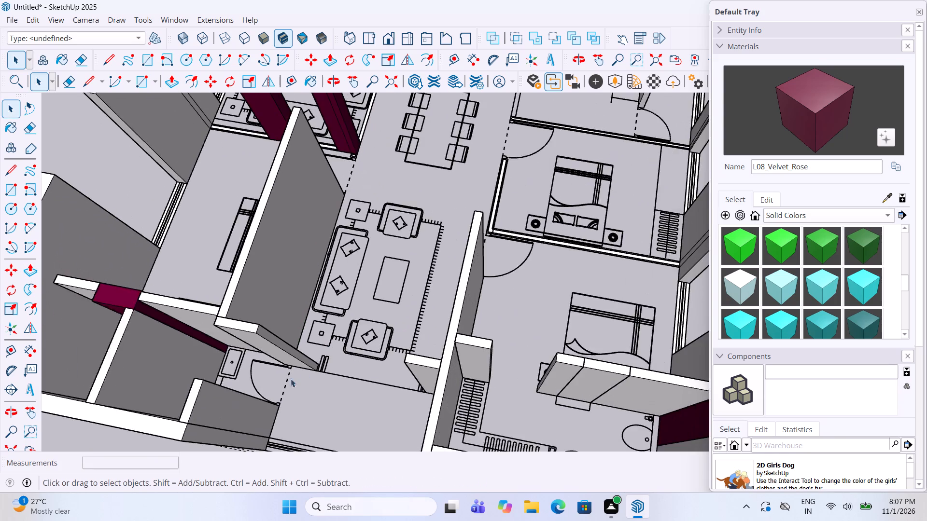
{"action": "scroll", "coordinate": [277, 379], "scroll_direction": "down", "scroll_amount": 4}
{"action": "scroll", "coordinate": [692, 281], "scroll_direction": "up", "scroll_amount": 4}
{"action": "scroll", "coordinate": [381, 308], "scroll_direction": "up", "scroll_amount": 4}
{"action": "left_click", "coordinate": [401, 288]}
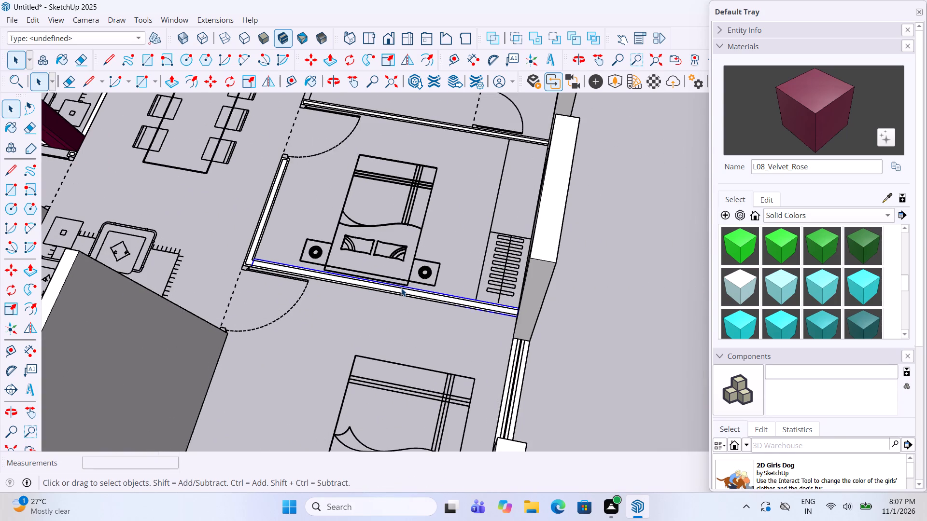
{"action": "double_click", "coordinate": [408, 292]}
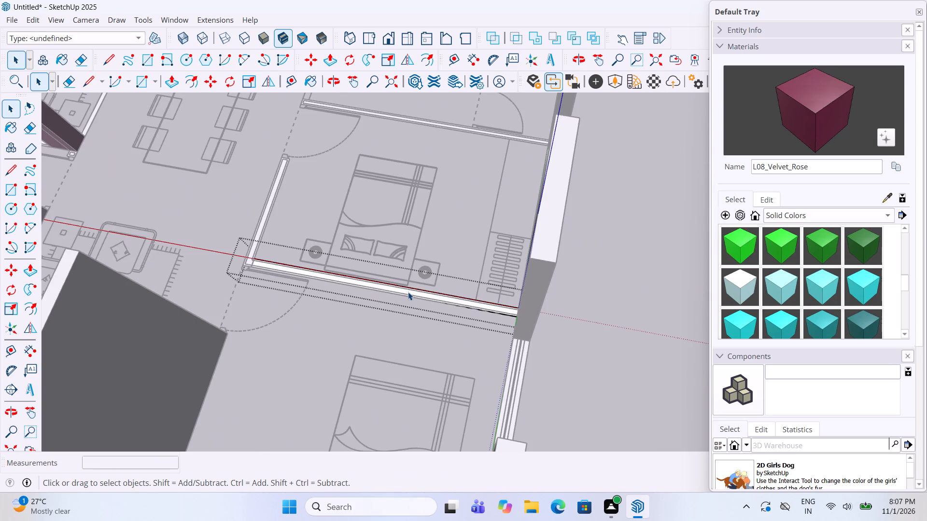
{"action": "key", "text": "p"}
{"action": "left_click", "coordinate": [408, 292]}
{"action": "left_click", "coordinate": [536, 241]}
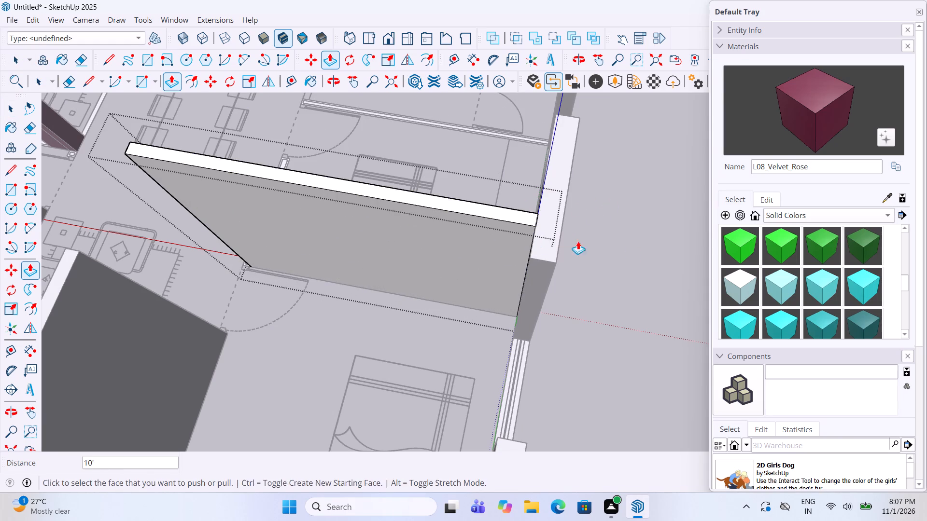
{"action": "key", "text": "space"}
{"action": "left_click", "coordinate": [669, 251]}
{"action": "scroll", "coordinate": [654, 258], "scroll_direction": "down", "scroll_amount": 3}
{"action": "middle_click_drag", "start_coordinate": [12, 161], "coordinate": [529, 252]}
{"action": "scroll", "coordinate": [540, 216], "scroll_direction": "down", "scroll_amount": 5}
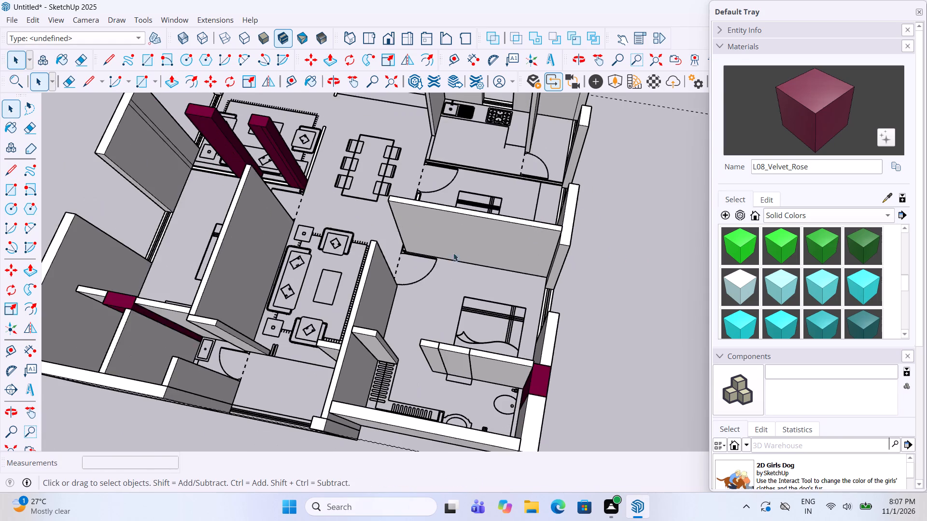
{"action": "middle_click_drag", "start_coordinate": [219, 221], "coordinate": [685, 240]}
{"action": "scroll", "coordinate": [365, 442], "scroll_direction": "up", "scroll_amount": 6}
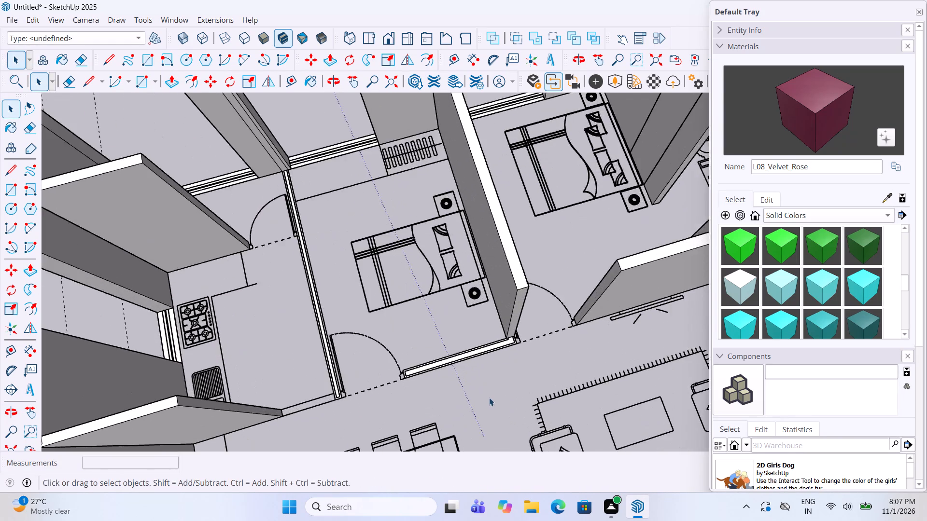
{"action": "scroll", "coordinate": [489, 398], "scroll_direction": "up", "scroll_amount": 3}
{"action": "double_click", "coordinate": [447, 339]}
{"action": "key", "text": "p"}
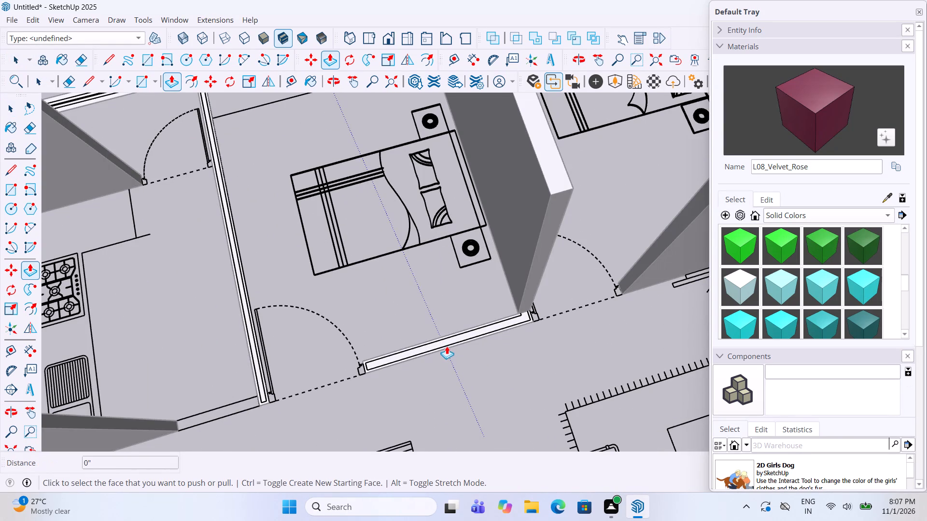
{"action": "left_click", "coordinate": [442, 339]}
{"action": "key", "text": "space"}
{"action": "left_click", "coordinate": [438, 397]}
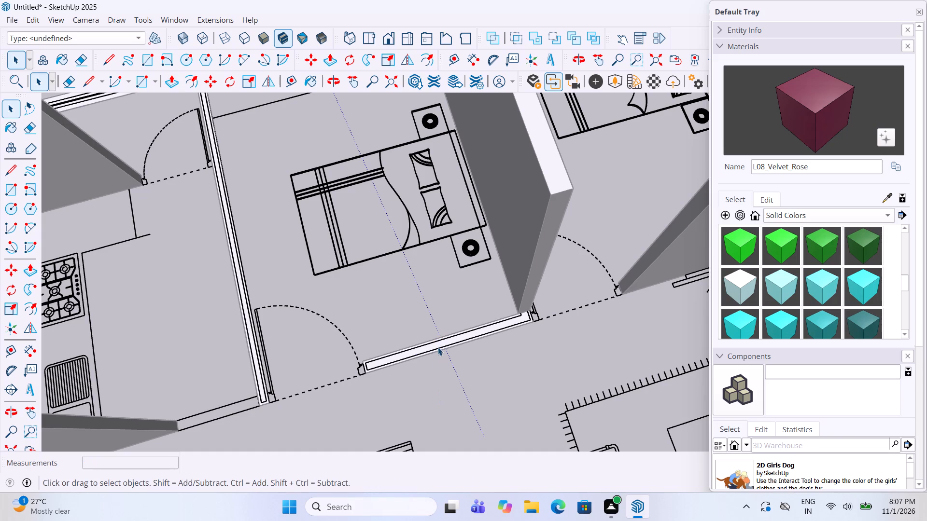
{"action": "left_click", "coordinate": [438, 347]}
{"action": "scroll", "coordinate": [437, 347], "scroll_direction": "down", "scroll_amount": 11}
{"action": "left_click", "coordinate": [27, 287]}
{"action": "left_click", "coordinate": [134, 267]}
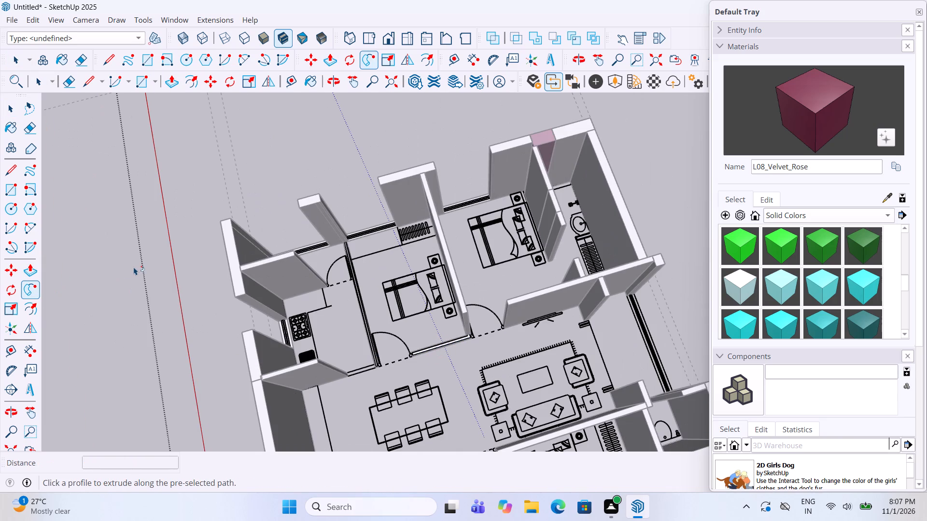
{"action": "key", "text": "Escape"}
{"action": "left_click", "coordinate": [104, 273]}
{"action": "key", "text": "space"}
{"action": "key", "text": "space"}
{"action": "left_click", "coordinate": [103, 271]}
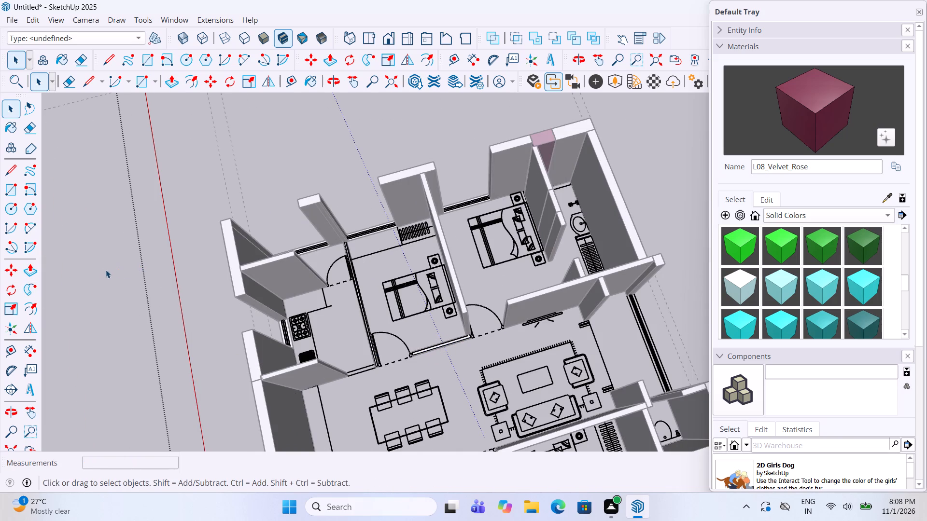
Push/Pull the short wall between the middle bedroom's door and the living room up 10' to the adjacent living-room wall's top.
{"action": "scroll", "coordinate": [445, 357], "scroll_direction": "up", "scroll_amount": 6}
{"action": "double_click", "coordinate": [437, 336]}
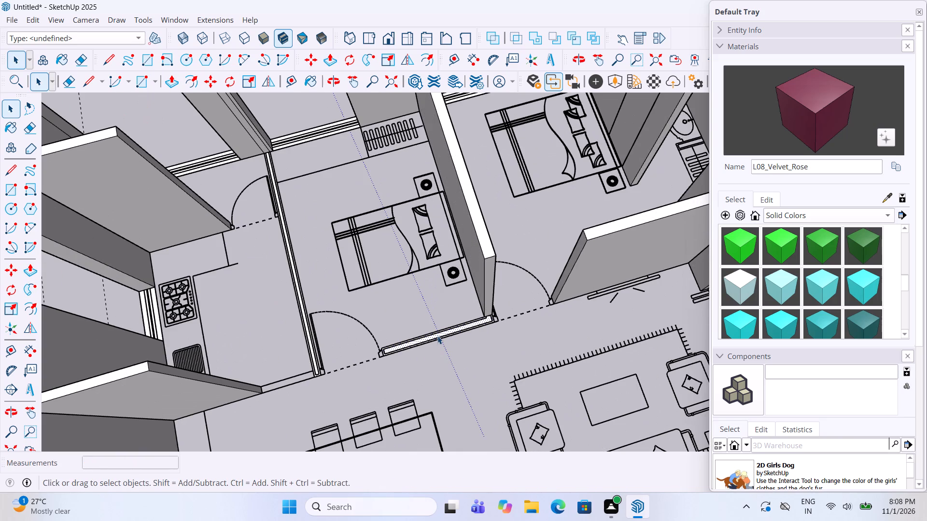
{"action": "scroll", "coordinate": [437, 336], "scroll_direction": "up", "scroll_amount": 8}
{"action": "left_click", "coordinate": [435, 332]}
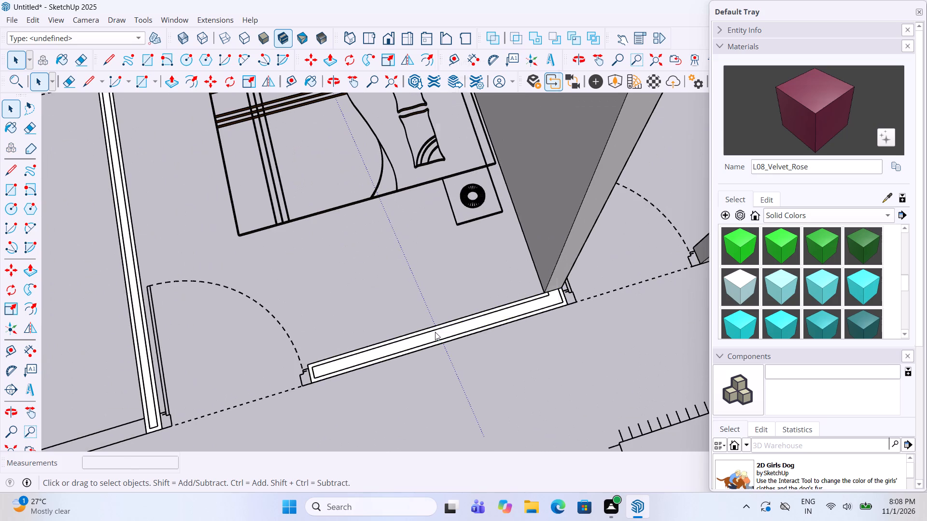
{"action": "right_click", "coordinate": [435, 332]}
{"action": "left_click", "coordinate": [437, 343]}
{"action": "left_click", "coordinate": [431, 334]}
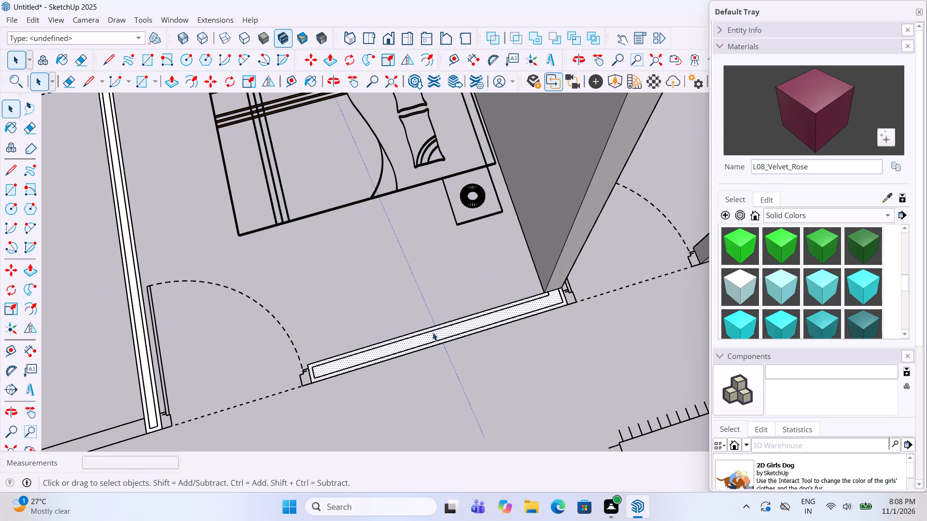
{"action": "right_click", "coordinate": [433, 332]}
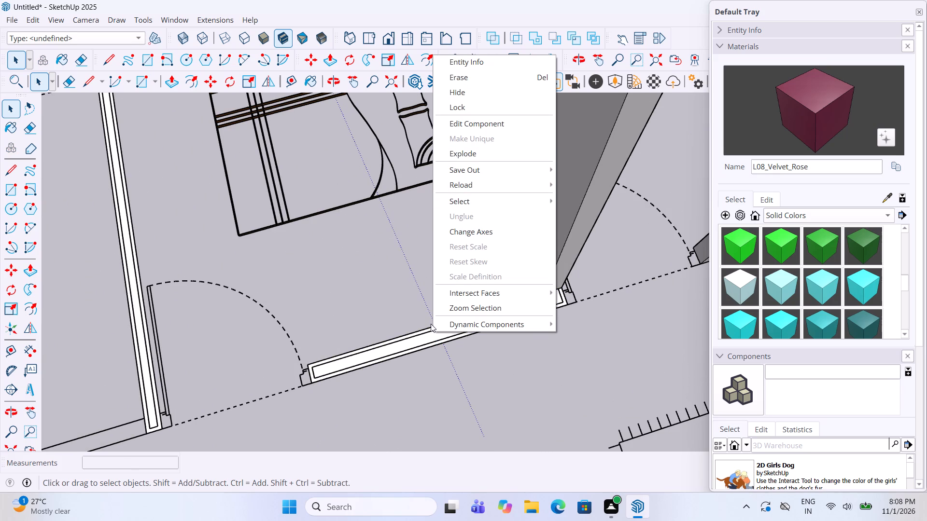
{"action": "left_click", "coordinate": [522, 419]}
{"action": "left_click", "coordinate": [447, 330]}
{"action": "right_click", "coordinate": [447, 330]}
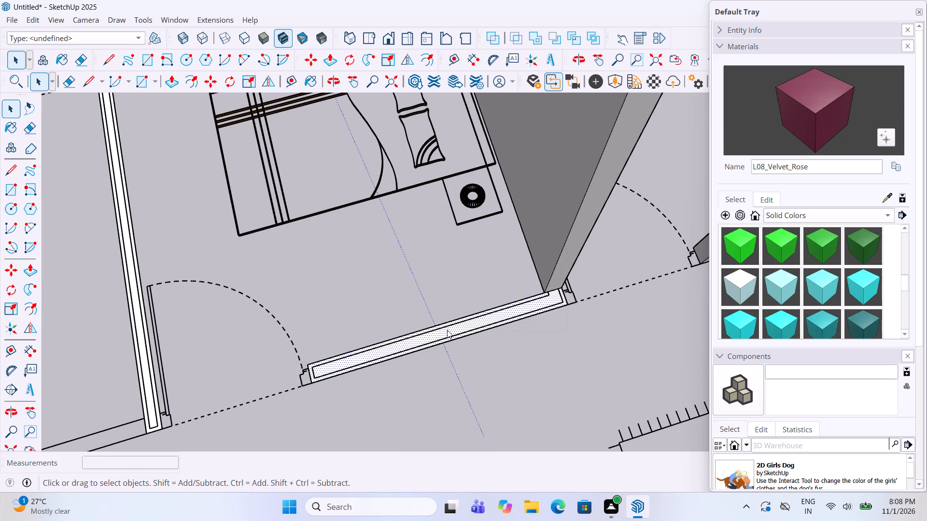
{"action": "left_click", "coordinate": [506, 198]}
{"action": "double_click", "coordinate": [435, 331]}
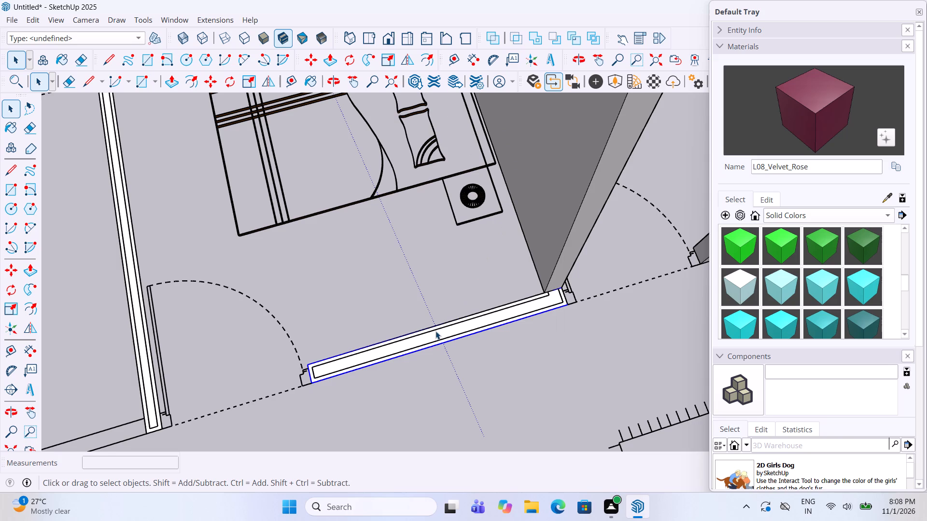
{"action": "key", "text": "p"}
{"action": "left_click", "coordinate": [434, 331]}
{"action": "scroll", "coordinate": [434, 295], "scroll_direction": "down", "scroll_amount": 6}
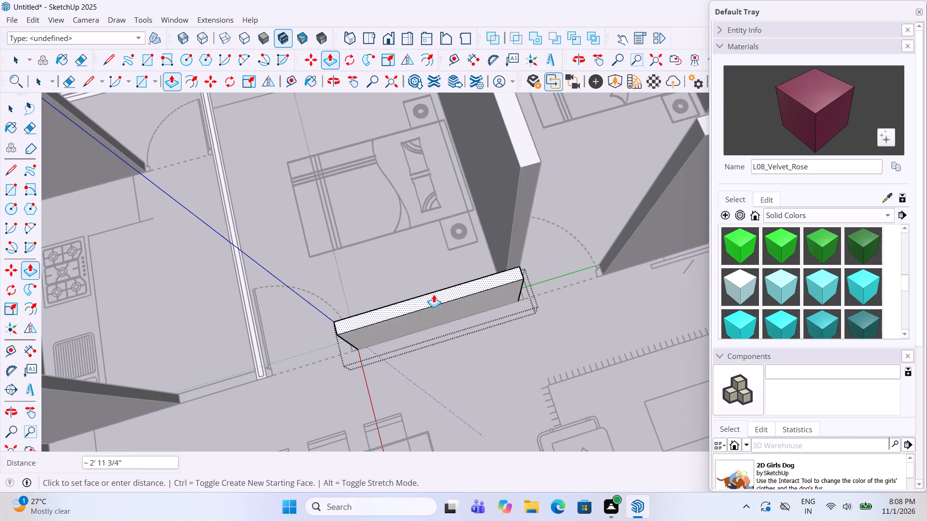
{"action": "left_click", "coordinate": [699, 133]}
{"action": "key", "text": "space"}
{"action": "left_click", "coordinate": [507, 414]}
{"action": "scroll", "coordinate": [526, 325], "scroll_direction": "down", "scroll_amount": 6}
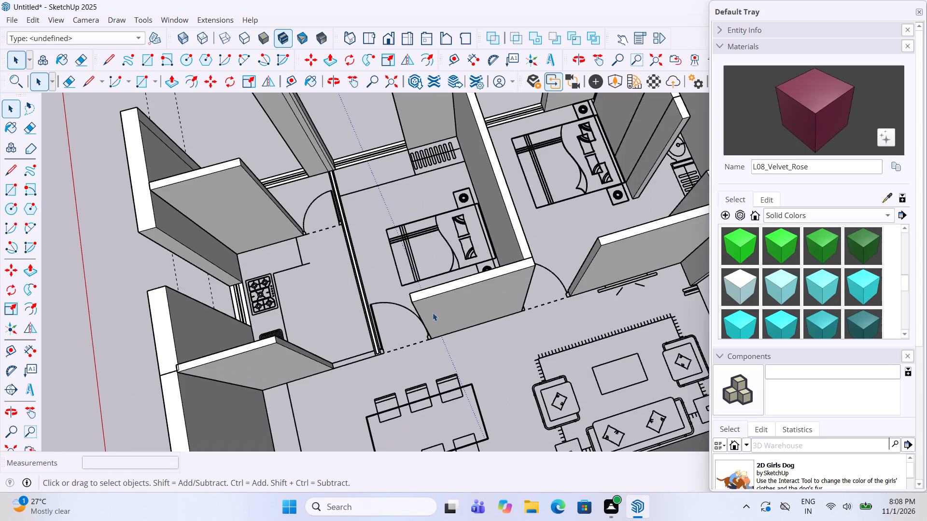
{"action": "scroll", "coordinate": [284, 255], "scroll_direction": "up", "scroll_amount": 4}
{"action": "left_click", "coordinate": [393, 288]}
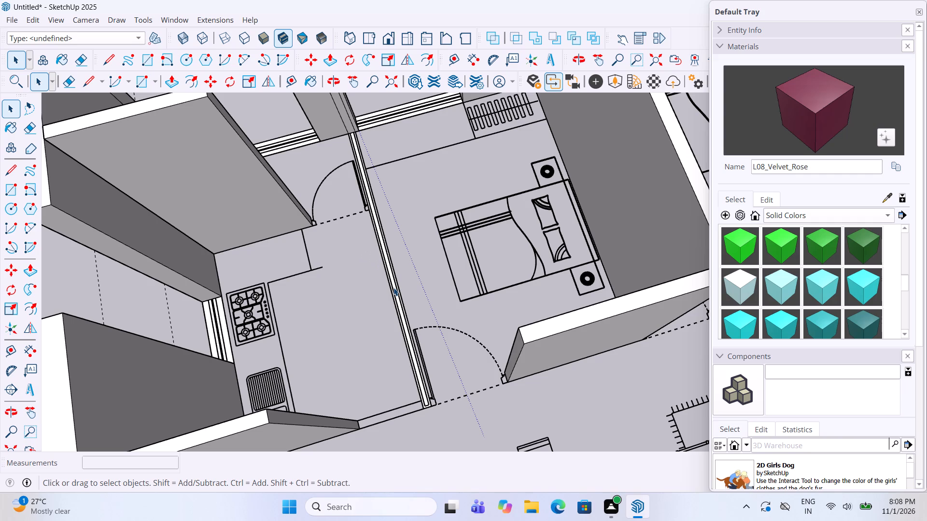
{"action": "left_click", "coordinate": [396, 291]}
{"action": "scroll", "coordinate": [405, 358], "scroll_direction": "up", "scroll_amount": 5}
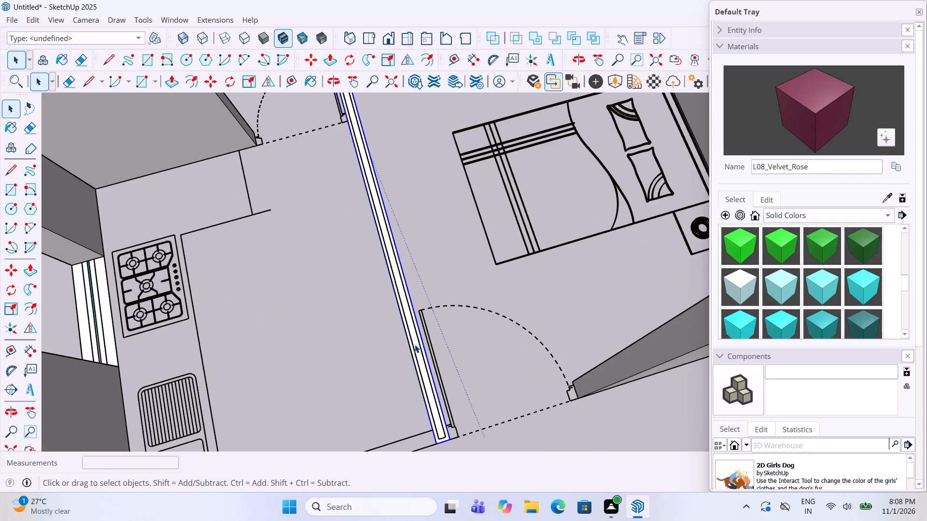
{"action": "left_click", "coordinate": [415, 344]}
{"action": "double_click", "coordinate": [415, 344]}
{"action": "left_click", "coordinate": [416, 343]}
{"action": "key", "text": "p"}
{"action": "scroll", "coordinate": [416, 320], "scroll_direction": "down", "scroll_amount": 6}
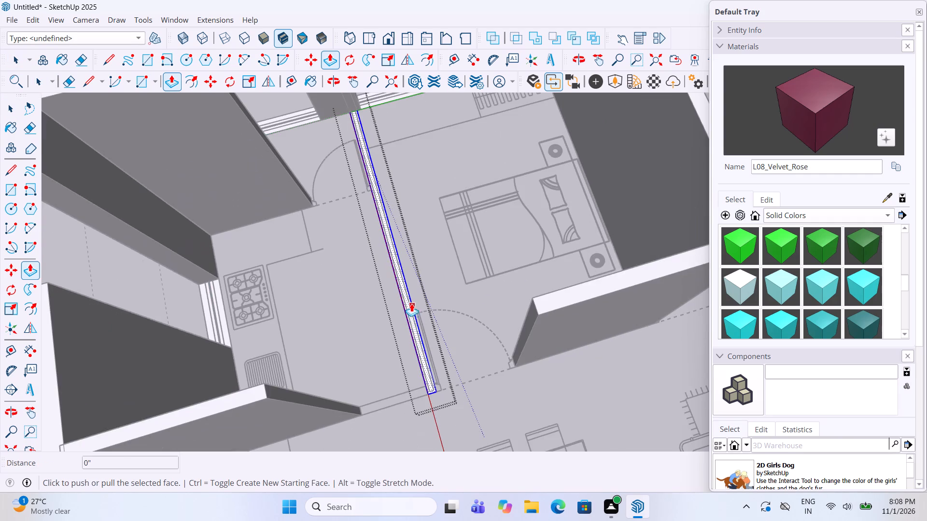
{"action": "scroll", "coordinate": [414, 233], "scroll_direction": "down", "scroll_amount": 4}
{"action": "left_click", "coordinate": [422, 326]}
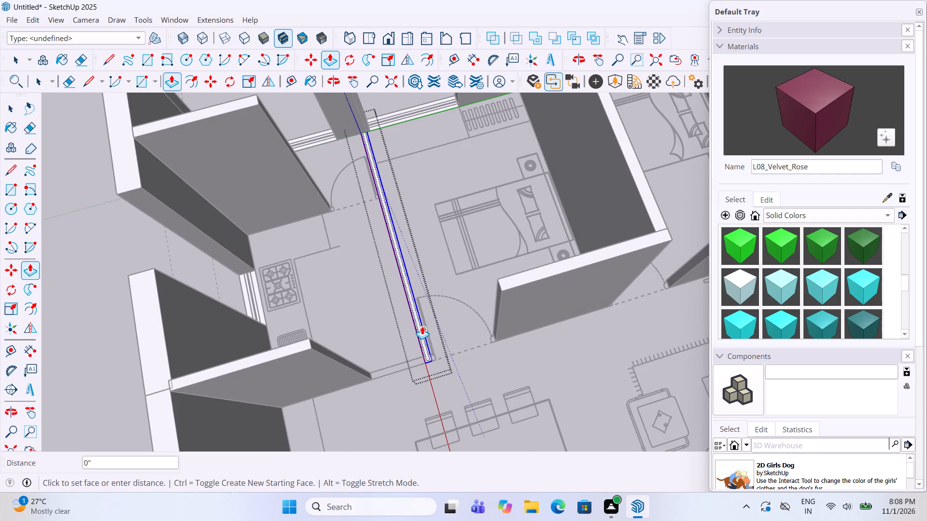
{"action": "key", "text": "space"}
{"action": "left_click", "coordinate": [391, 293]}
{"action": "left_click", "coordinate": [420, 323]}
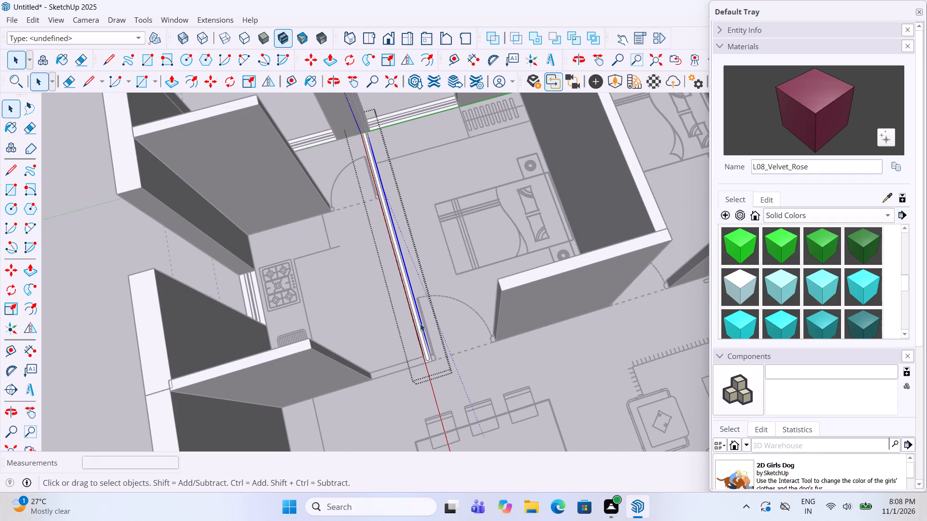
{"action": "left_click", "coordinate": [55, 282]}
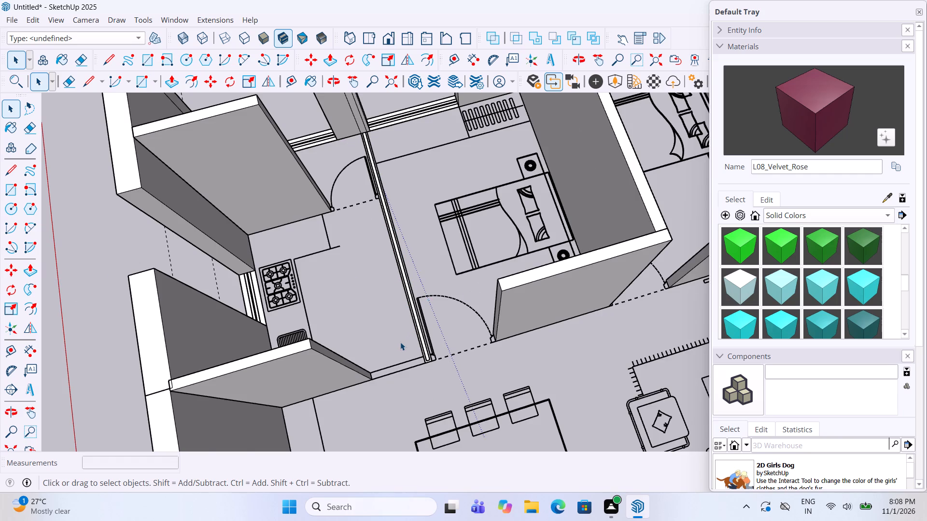
Push/Pull the long wall between the kitchen and middle bedroom up 10' to the adjacent kitchen wall's top.
{"action": "scroll", "coordinate": [400, 342], "scroll_direction": "up", "scroll_amount": 5}
{"action": "left_click", "coordinate": [441, 356]}
{"action": "double_click", "coordinate": [442, 357]}
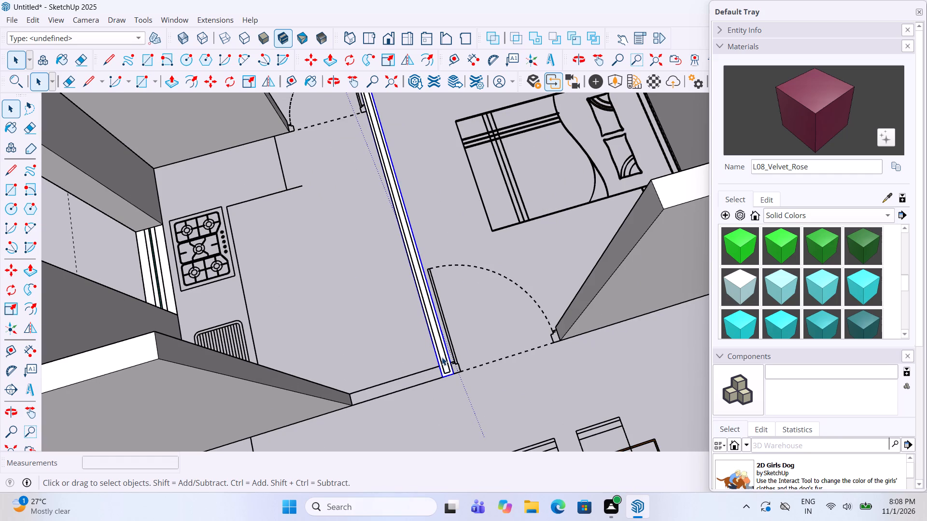
{"action": "key", "text": "p"}
{"action": "left_click", "coordinate": [441, 347]}
{"action": "scroll", "coordinate": [438, 315], "scroll_direction": "down", "scroll_amount": 5}
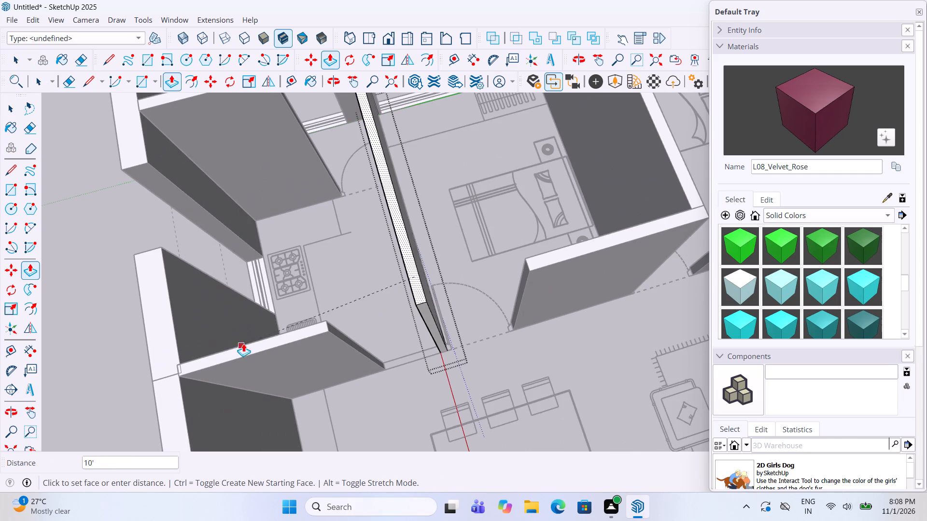
{"action": "left_click", "coordinate": [247, 349]}
{"action": "key", "text": "space"}
{"action": "left_click", "coordinate": [349, 270]}
Push/Pull the corner wall piece of the still-flat floor plan up to the wall top of the large raised model beside it.
{"action": "scroll", "coordinate": [365, 267], "scroll_direction": "down", "scroll_amount": 11}
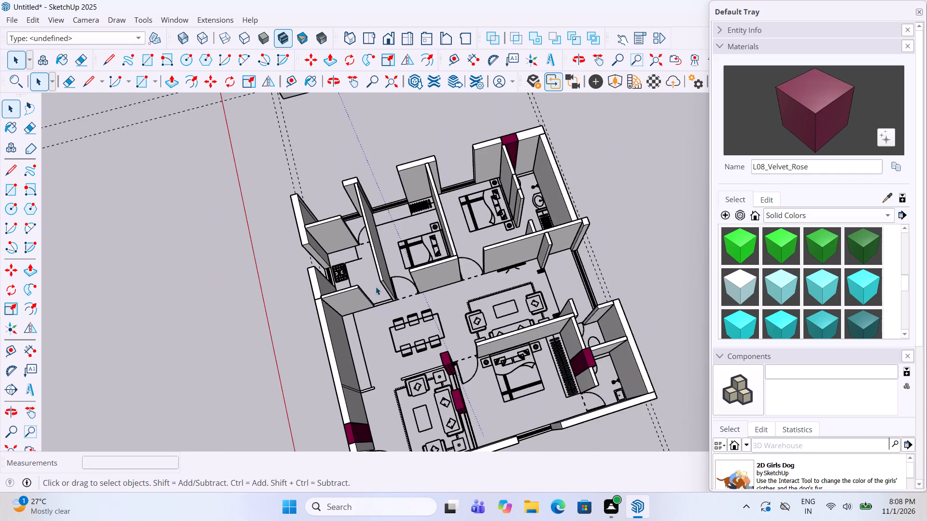
{"action": "middle_click_drag", "start_coordinate": [430, 389], "coordinate": [709, 331]}
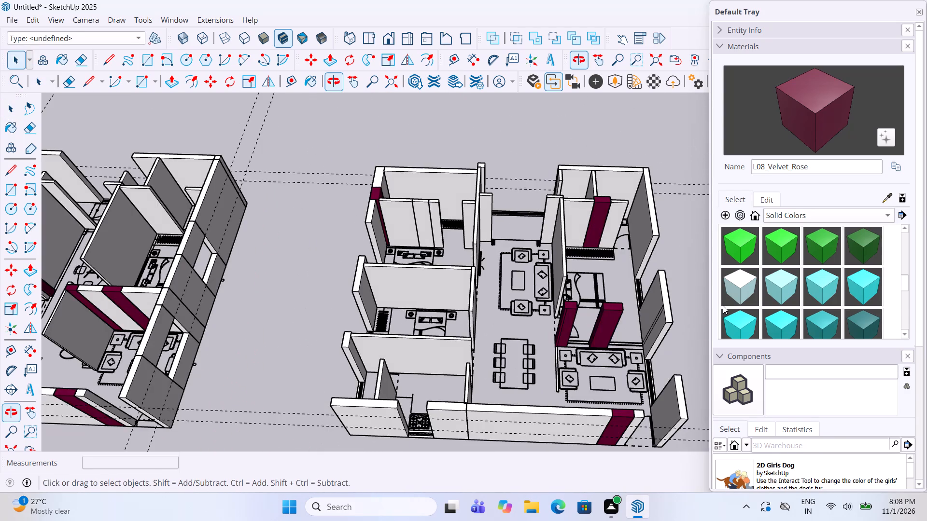
{"action": "scroll", "coordinate": [723, 305], "scroll_direction": "down", "scroll_amount": 7}
{"action": "scroll", "coordinate": [424, 255], "scroll_direction": "down", "scroll_amount": 17}
{"action": "scroll", "coordinate": [60, 246], "scroll_direction": "up", "scroll_amount": 5}
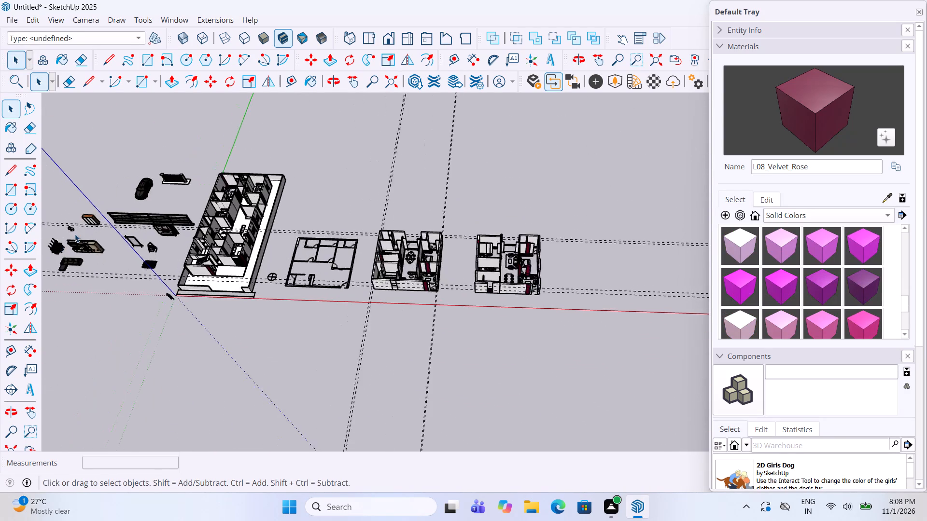
{"action": "scroll", "coordinate": [345, 208], "scroll_direction": "up", "scroll_amount": 5}
{"action": "scroll", "coordinate": [307, 288], "scroll_direction": "up", "scroll_amount": 18}
{"action": "left_click", "coordinate": [303, 257]}
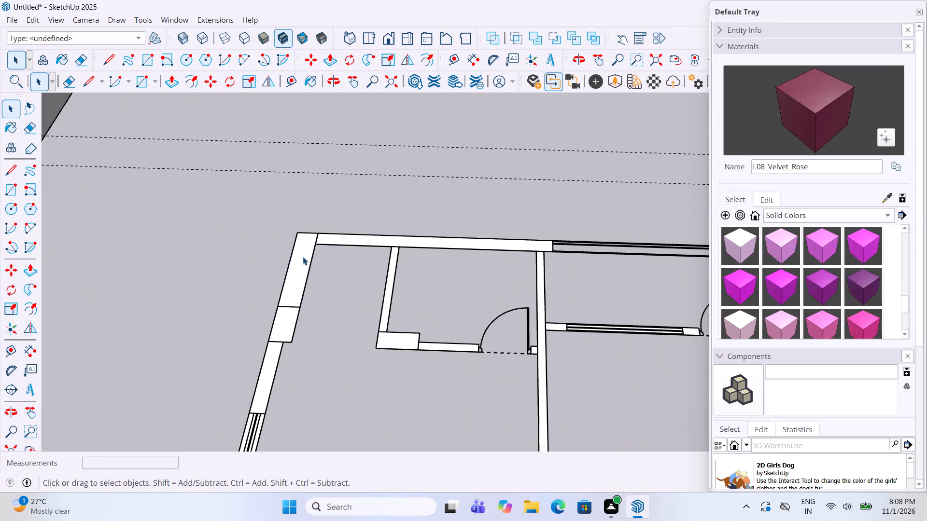
{"action": "double_click", "coordinate": [303, 257]}
{"action": "key", "text": "p"}
{"action": "left_click", "coordinate": [308, 249]}
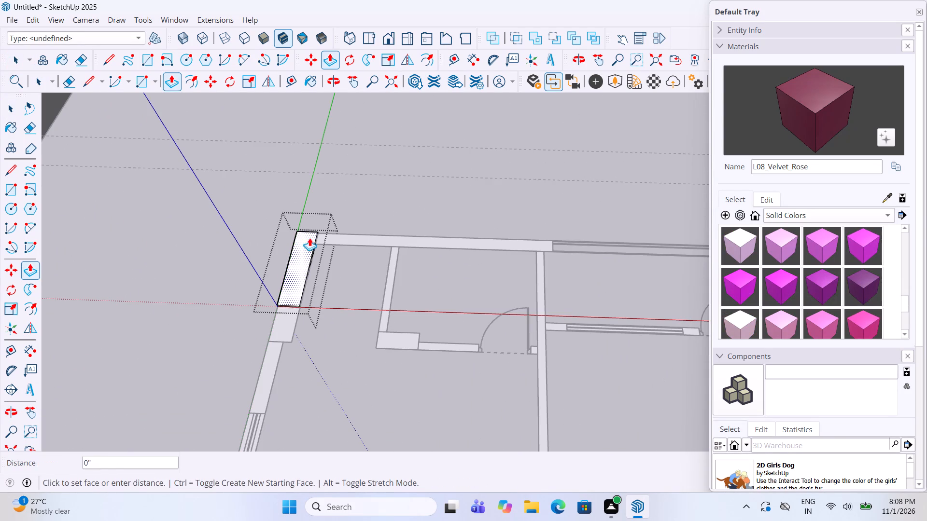
{"action": "scroll", "coordinate": [315, 219], "scroll_direction": "down", "scroll_amount": 18}
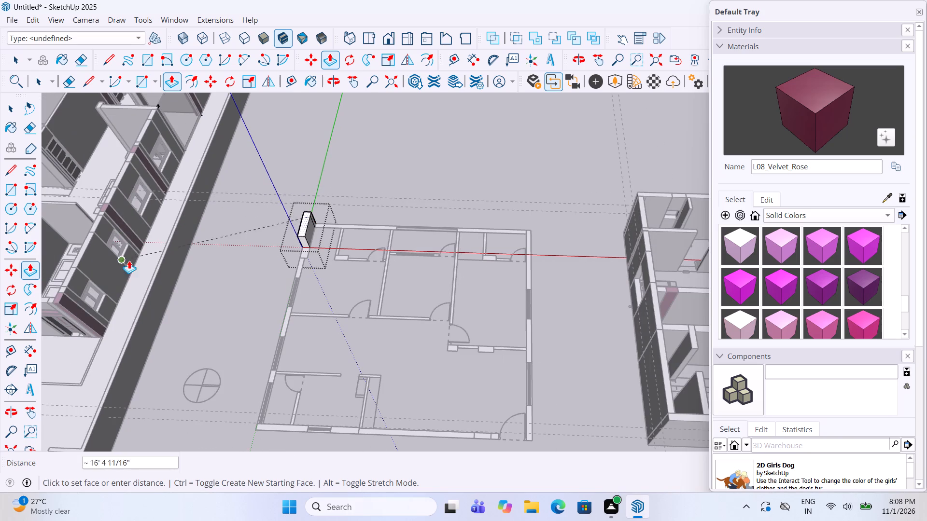
{"action": "left_click", "coordinate": [92, 230]}
{"action": "key", "text": "space"}
{"action": "left_click", "coordinate": [472, 148]}
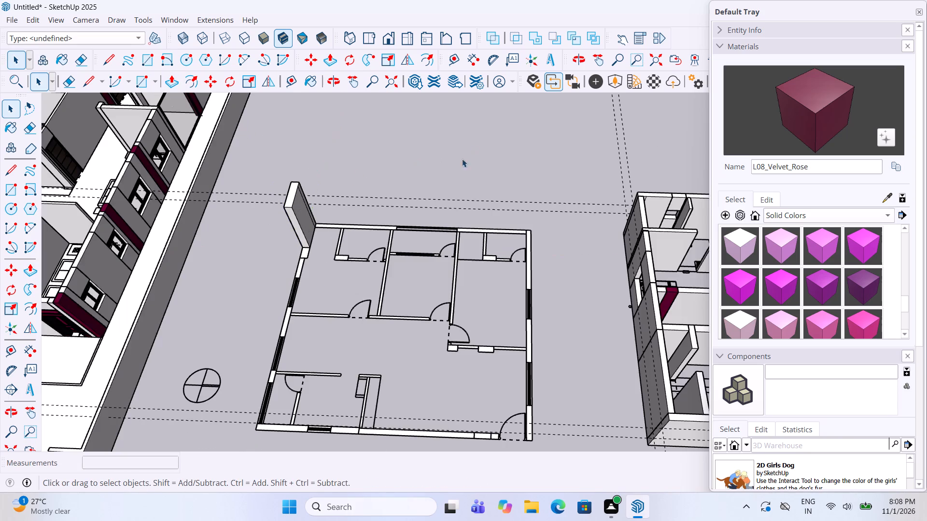
Paint the columns beside the raised corner wall, at the adjoining bathroom and between the outer-wall windows with L08_Velvet_Rose.
{"action": "scroll", "coordinate": [264, 276], "scroll_direction": "up", "scroll_amount": 4}
{"action": "scroll", "coordinate": [319, 236], "scroll_direction": "up", "scroll_amount": 5}
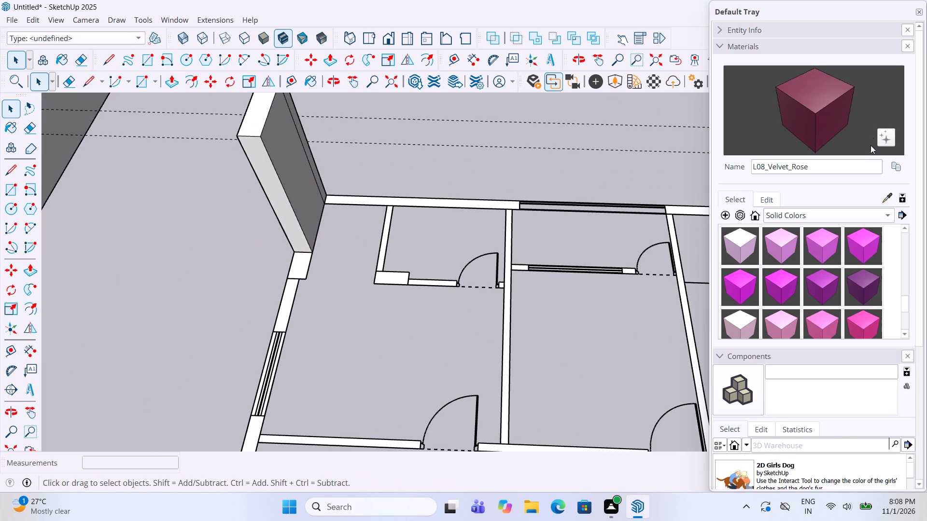
{"action": "left_click", "coordinate": [802, 114]}
{"action": "left_click", "coordinate": [297, 266]}
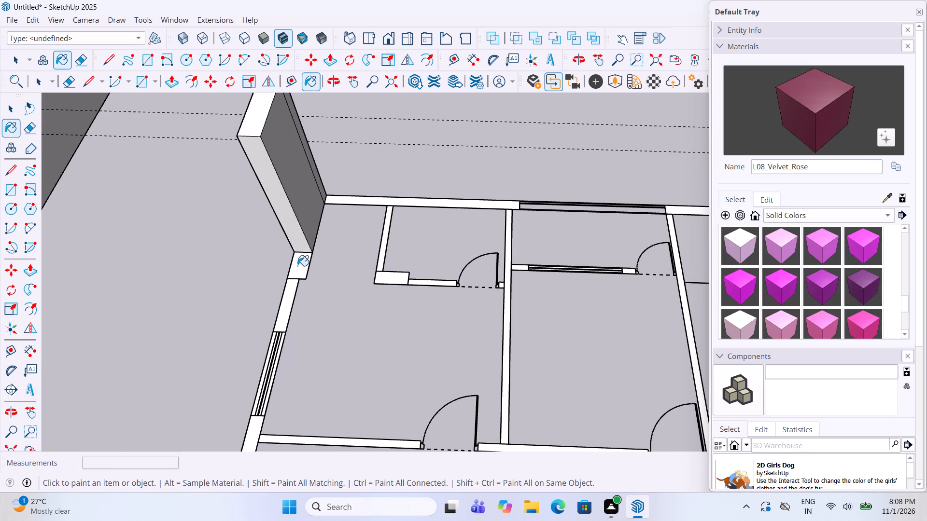
{"action": "left_click", "coordinate": [394, 277]}
{"action": "scroll", "coordinate": [410, 229], "scroll_direction": "down", "scroll_amount": 5}
{"action": "scroll", "coordinate": [285, 416], "scroll_direction": "up", "scroll_amount": 5}
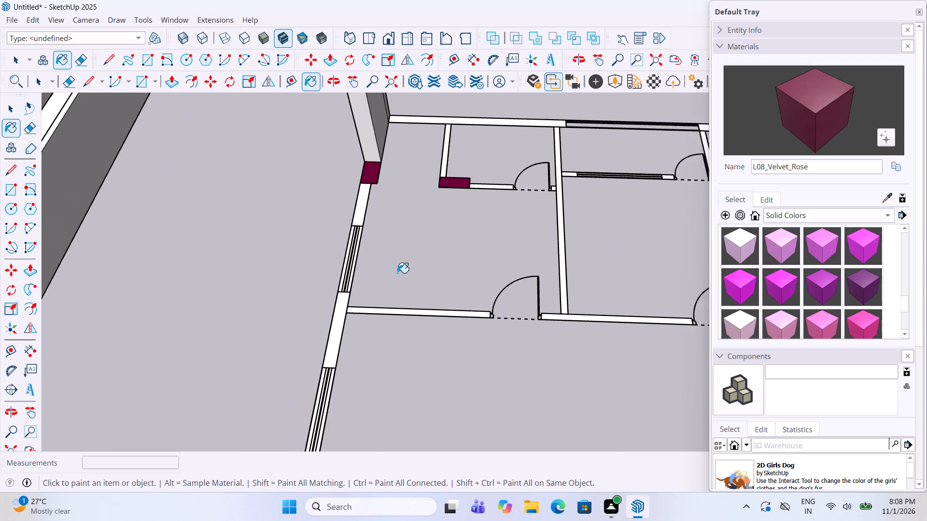
{"action": "scroll", "coordinate": [398, 272], "scroll_direction": "down", "scroll_amount": 10}
{"action": "scroll", "coordinate": [356, 405], "scroll_direction": "up", "scroll_amount": 5}
{"action": "scroll", "coordinate": [369, 305], "scroll_direction": "up", "scroll_amount": 6}
{"action": "left_click", "coordinate": [374, 315]}
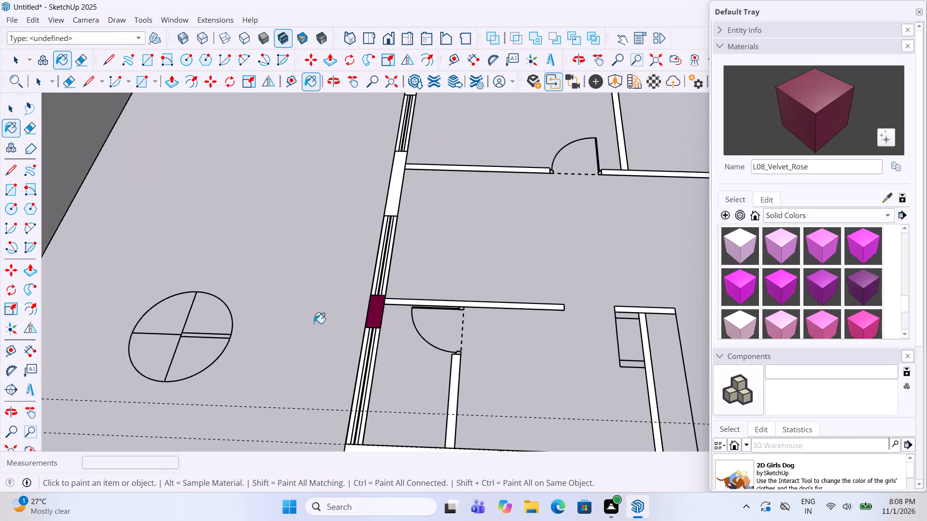
Paint the entrance-door column, the two columns on the end bedroom's wall and its bathroom column with L08_Velvet_Rose.
{"action": "scroll", "coordinate": [290, 323], "scroll_direction": "down", "scroll_amount": 12}
{"action": "scroll", "coordinate": [548, 298], "scroll_direction": "up", "scroll_amount": 7}
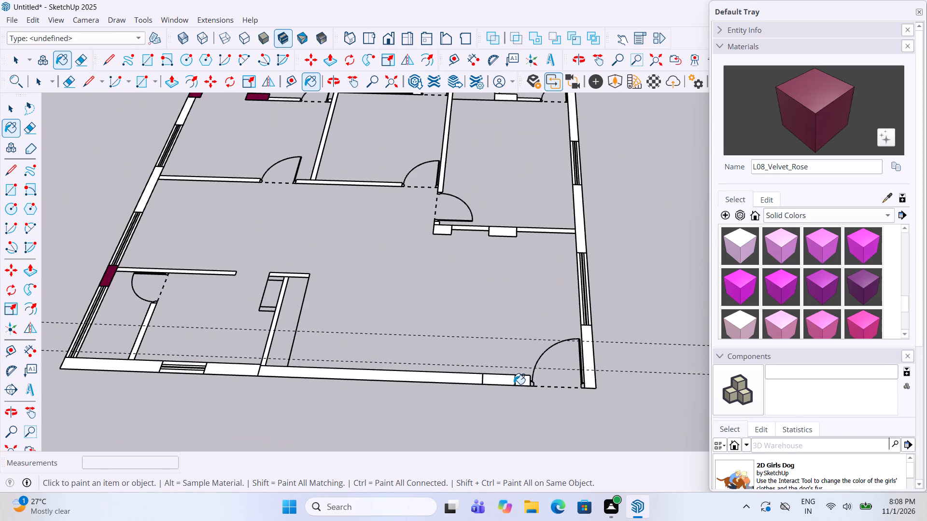
{"action": "left_click", "coordinate": [507, 382]}
{"action": "scroll", "coordinate": [483, 423], "scroll_direction": "down", "scroll_amount": 9}
{"action": "scroll", "coordinate": [501, 310], "scroll_direction": "up", "scroll_amount": 9}
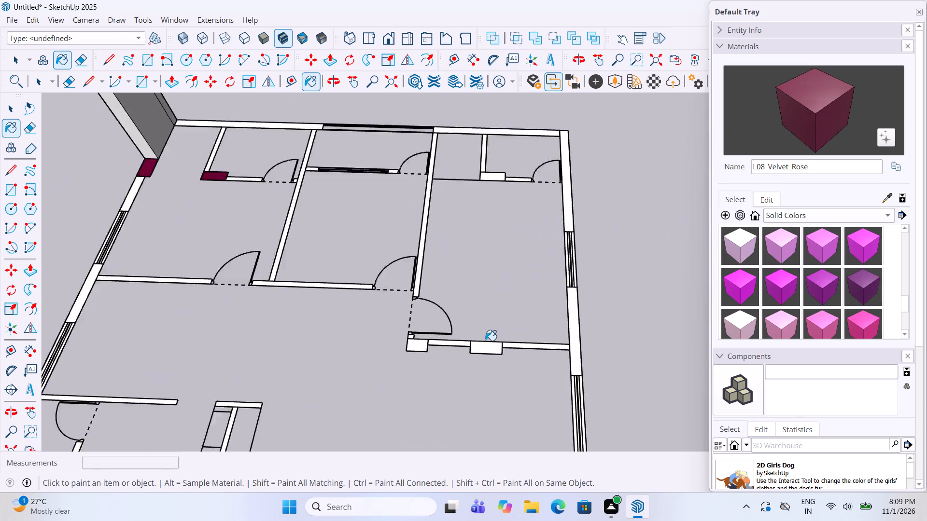
{"action": "scroll", "coordinate": [485, 341], "scroll_direction": "up", "scroll_amount": 1}
{"action": "left_click", "coordinate": [479, 350]}
{"action": "left_click", "coordinate": [396, 356]}
{"action": "left_click", "coordinate": [403, 345]}
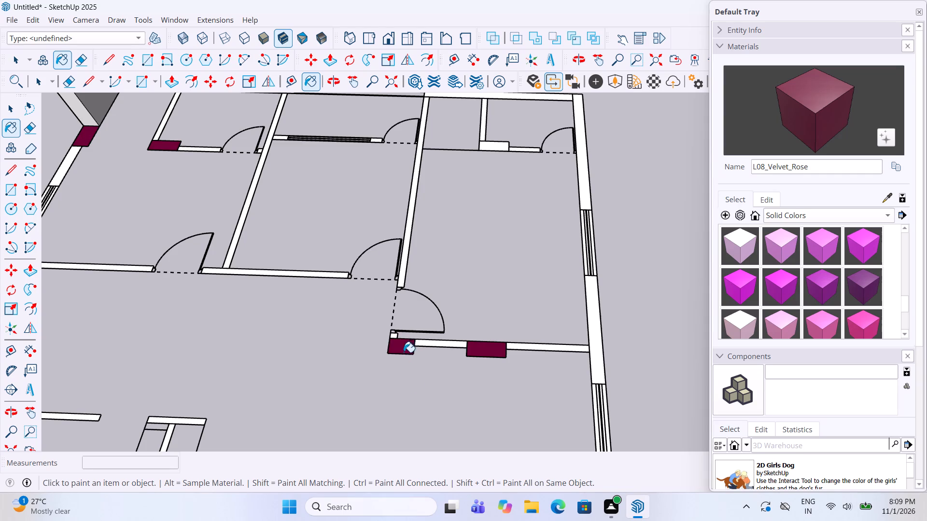
{"action": "scroll", "coordinate": [408, 387], "scroll_direction": "down", "scroll_amount": 11}
{"action": "scroll", "coordinate": [479, 262], "scroll_direction": "up", "scroll_amount": 9}
{"action": "left_click", "coordinate": [408, 311]}
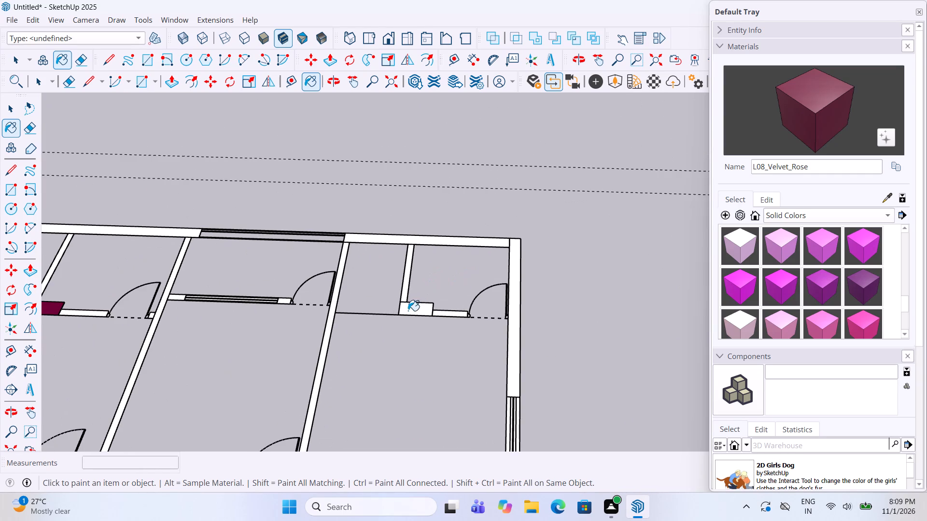
{"action": "scroll", "coordinate": [503, 291], "scroll_direction": "down", "scroll_amount": 14}
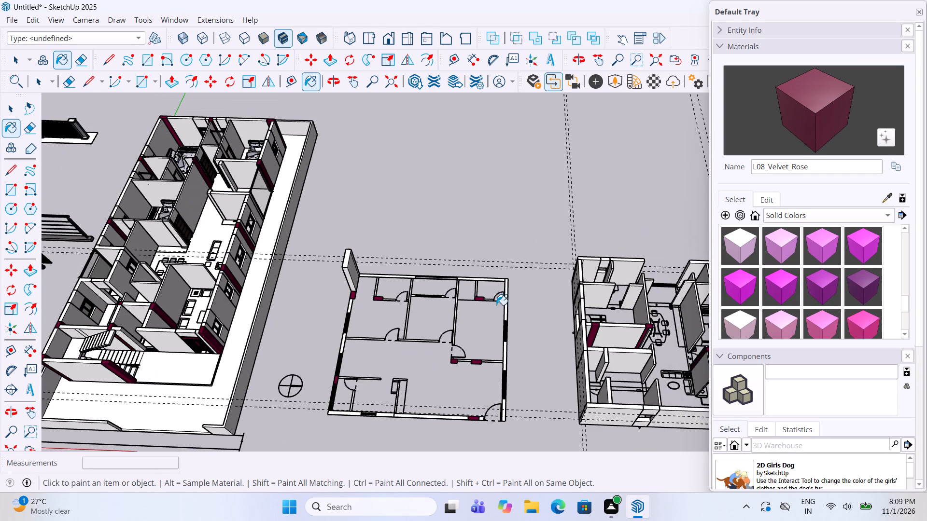
Push/Pull the painted column beside the entrance door up 10'.
{"action": "key", "text": "space"}
{"action": "scroll", "coordinate": [360, 462], "scroll_direction": "up", "scroll_amount": 12}
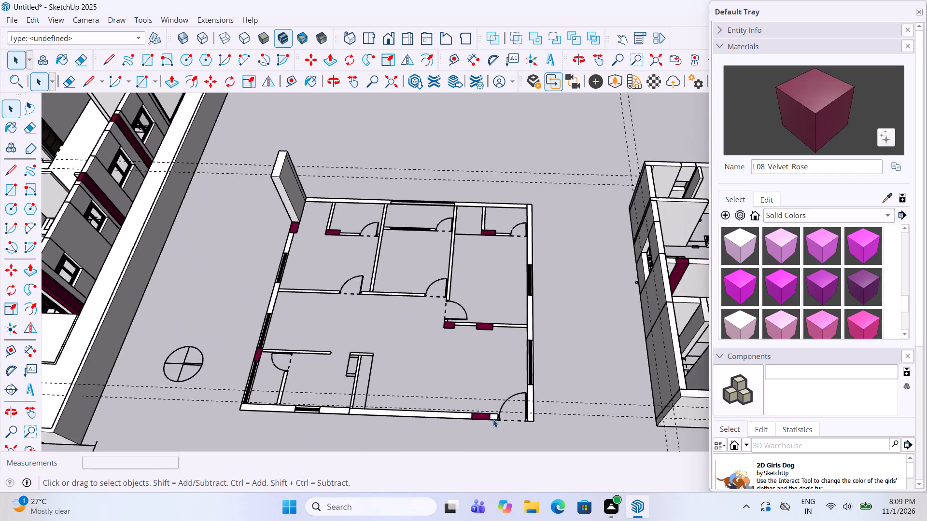
{"action": "scroll", "coordinate": [493, 419], "scroll_direction": "up", "scroll_amount": 7}
{"action": "double_click", "coordinate": [462, 411]}
{"action": "key", "text": "p"}
{"action": "left_click", "coordinate": [463, 411]}
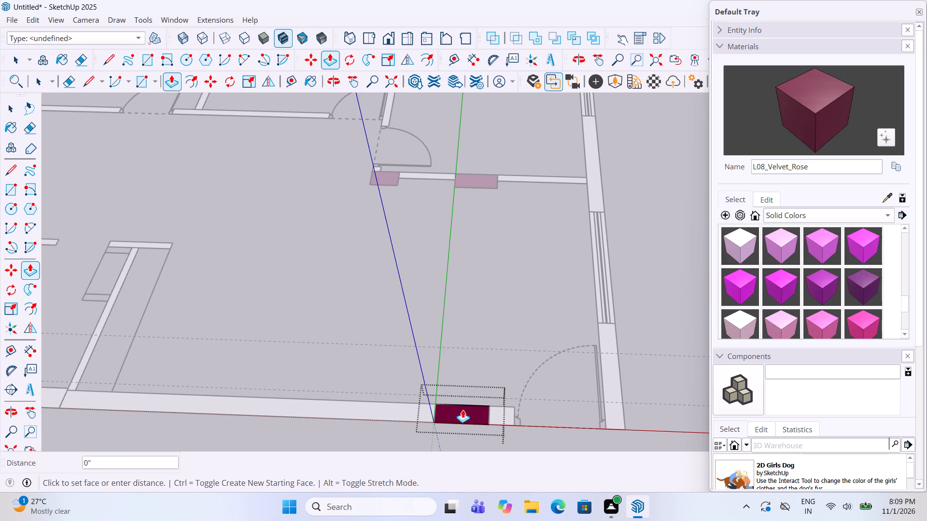
{"action": "type", "text": "10'"}
{"action": "key", "text": "Return"}
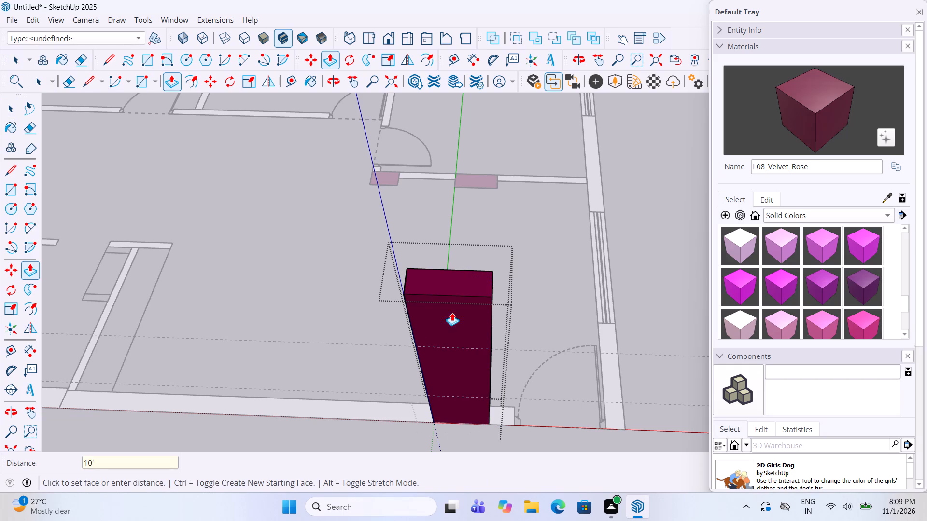
{"action": "key", "text": "space"}
{"action": "left_click", "coordinate": [333, 278]}
Push/Pull the small wall piece between the entrance column and the door up to the column's top.
{"action": "scroll", "coordinate": [604, 256], "scroll_direction": "down", "scroll_amount": 7}
{"action": "scroll", "coordinate": [564, 349], "scroll_direction": "up", "scroll_amount": 5}
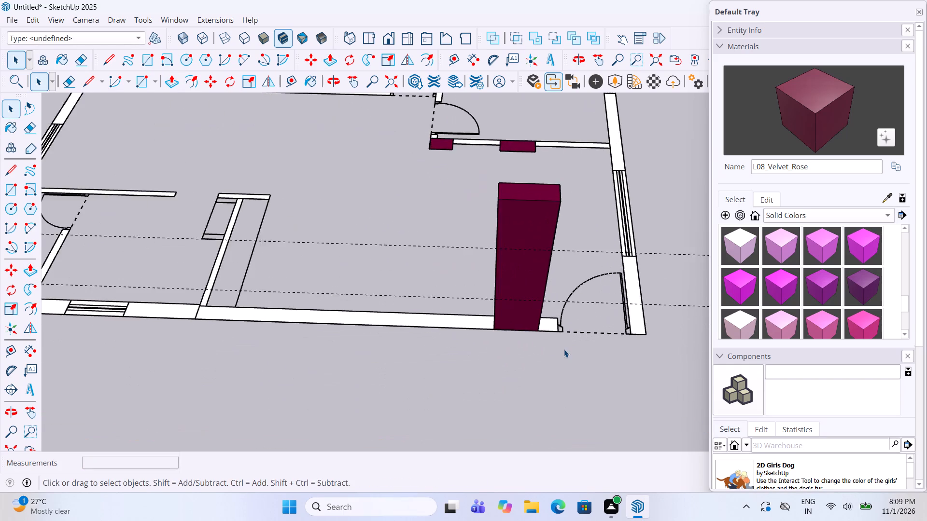
{"action": "scroll", "coordinate": [542, 326], "scroll_direction": "up", "scroll_amount": 3}
{"action": "double_click", "coordinate": [546, 328]}
{"action": "key", "text": "p"}
{"action": "left_click", "coordinate": [550, 319]}
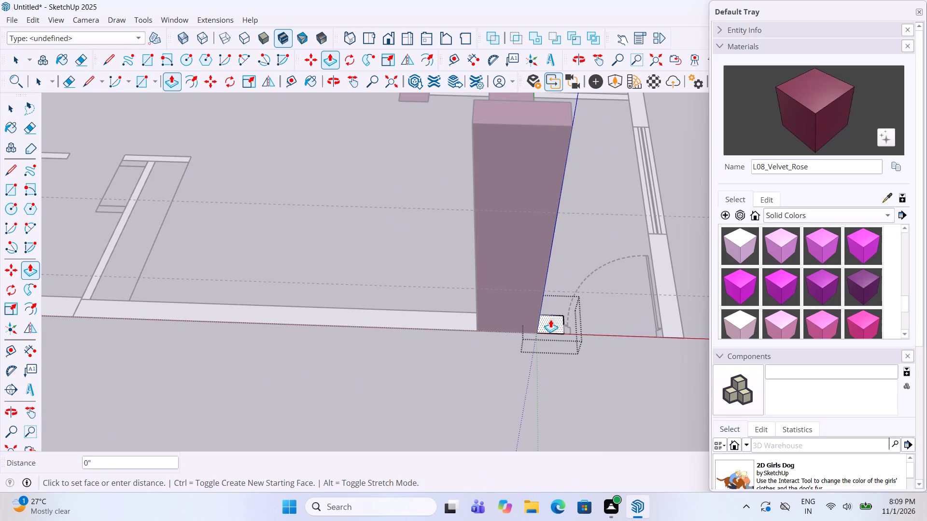
{"action": "left_click", "coordinate": [546, 116]}
{"action": "key", "text": "space"}
{"action": "left_click", "coordinate": [380, 221]}
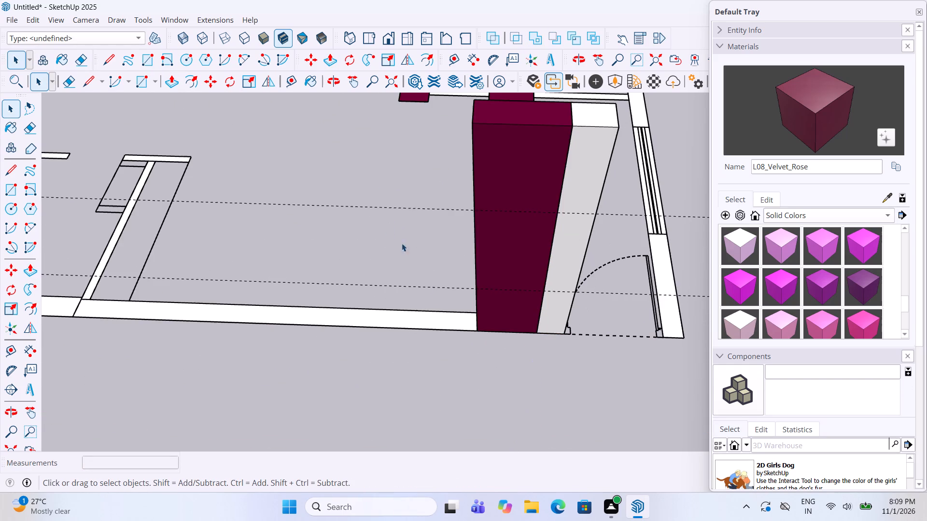
Push/Pull the long outer wall on the other side of the entrance column up 10' to the column's top.
{"action": "double_click", "coordinate": [423, 326]}
{"action": "key", "text": "p"}
{"action": "left_click", "coordinate": [424, 320]}
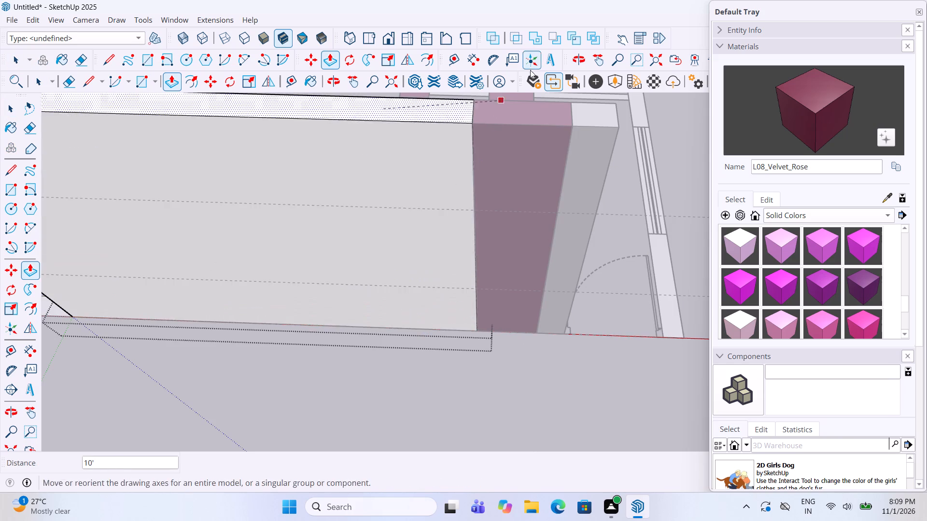
{"action": "left_click", "coordinate": [545, 116]}
{"action": "key", "text": "space"}
{"action": "left_click", "coordinate": [499, 339]}
Push/Pull the outer wall piece between the long raised wall and the small window up to the raised wall's top.
{"action": "scroll", "coordinate": [619, 312], "scroll_direction": "down", "scroll_amount": 11}
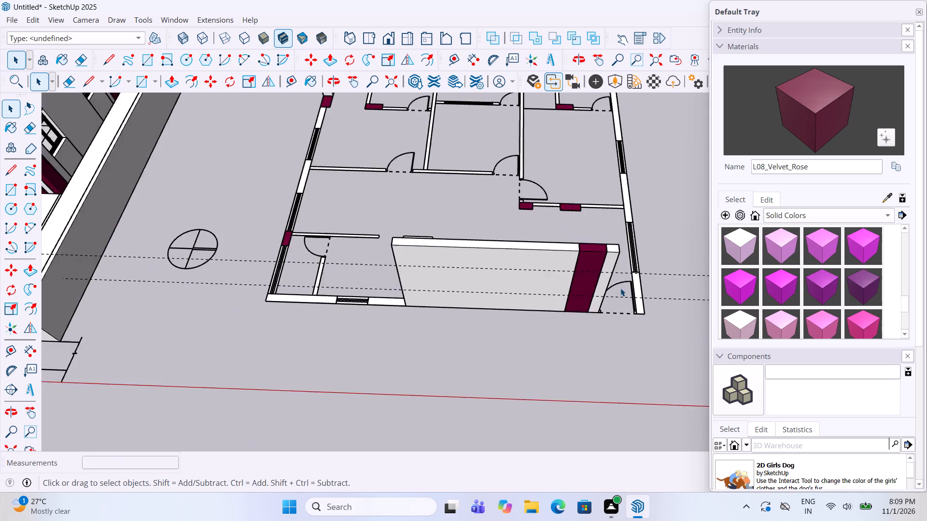
{"action": "scroll", "coordinate": [620, 288], "scroll_direction": "down", "scroll_amount": 4}
{"action": "scroll", "coordinate": [399, 284], "scroll_direction": "up", "scroll_amount": 4}
{"action": "scroll", "coordinate": [460, 293], "scroll_direction": "up", "scroll_amount": 10}
{"action": "left_click", "coordinate": [562, 316]}
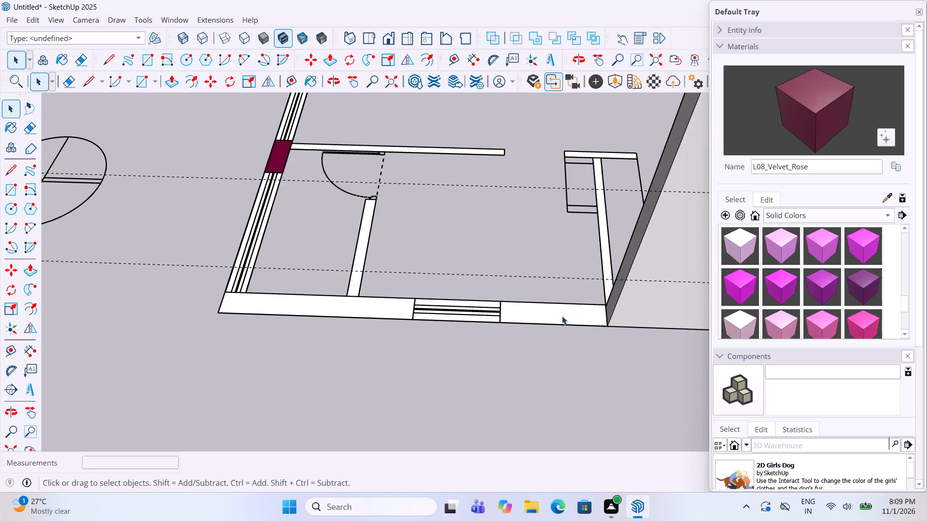
{"action": "triple_click", "coordinate": [562, 316]}
{"action": "key", "text": "p"}
{"action": "left_click", "coordinate": [543, 312]}
{"action": "scroll", "coordinate": [542, 305], "scroll_direction": "down", "scroll_amount": 6}
{"action": "left_click", "coordinate": [633, 208]}
{"action": "key", "text": "space"}
{"action": "left_click", "coordinate": [398, 266]}
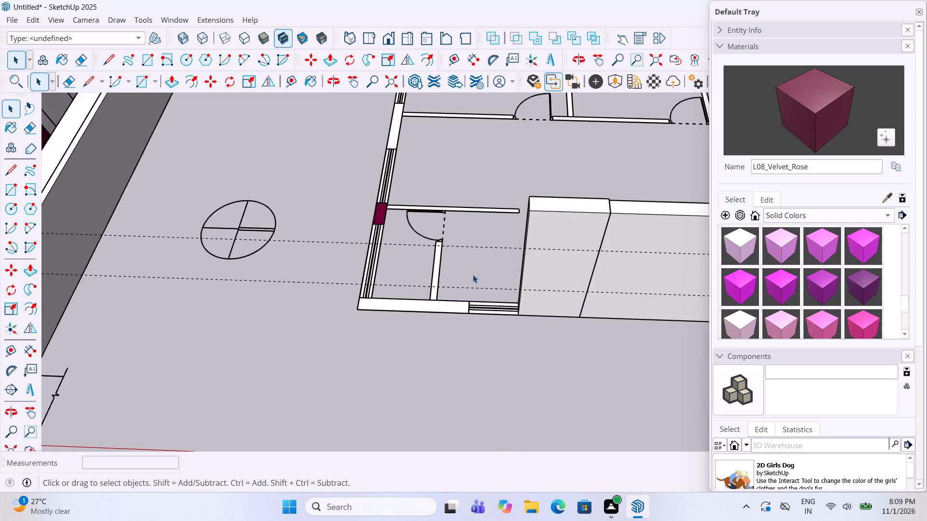
Push/Pull the corner wall piece beyond the small window up 10' to the raised outer wall's top.
{"action": "scroll", "coordinate": [455, 286], "scroll_direction": "up", "scroll_amount": 4}
{"action": "left_click", "coordinate": [427, 305]}
{"action": "left_click", "coordinate": [427, 308]}
{"action": "left_click", "coordinate": [428, 313]}
{"action": "left_click", "coordinate": [428, 313]}
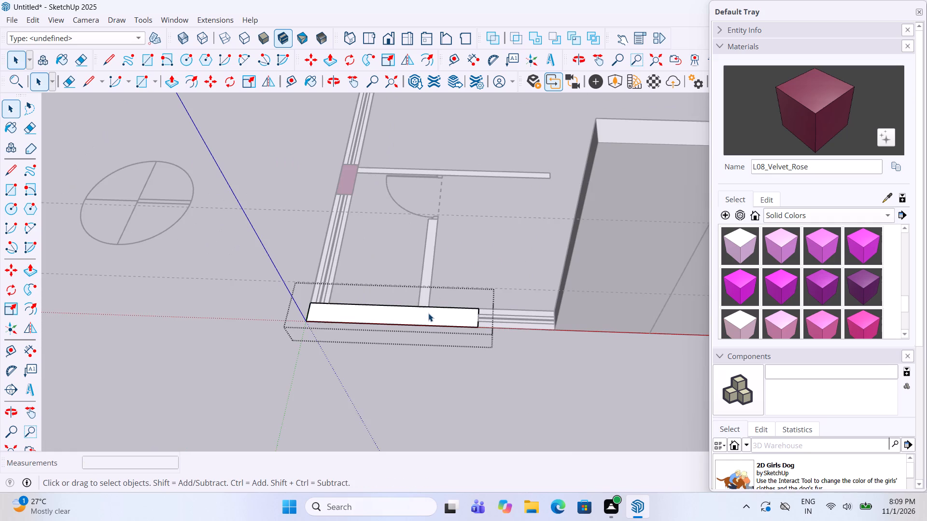
{"action": "key", "text": "p"}
{"action": "left_click", "coordinate": [432, 316]}
{"action": "left_click", "coordinate": [666, 133]}
{"action": "key", "text": "space"}
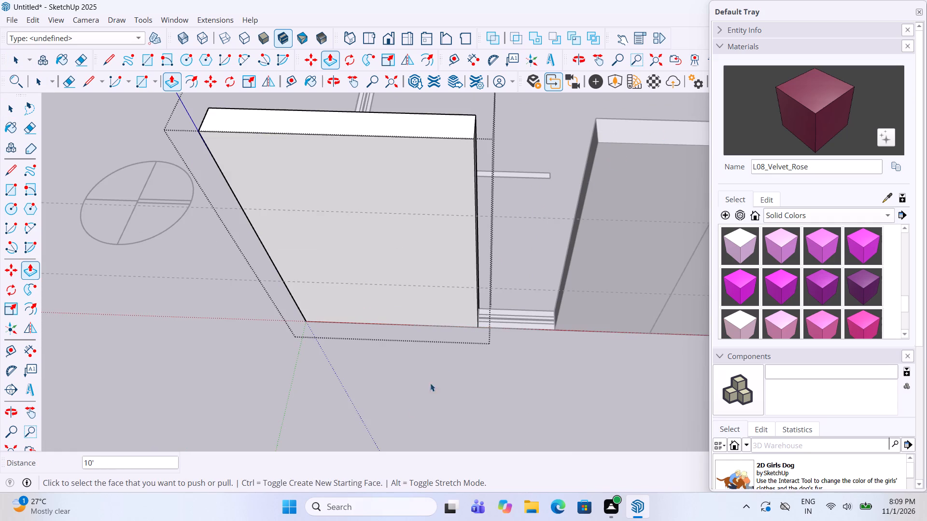
{"action": "left_click", "coordinate": [397, 411]}
Push/Pull the short inner wall between the small corner room's door and the outer wall up 10' to the outer wall's top.
{"action": "scroll", "coordinate": [569, 294], "scroll_direction": "down", "scroll_amount": 6}
{"action": "middle_click_drag", "start_coordinate": [318, 249], "coordinate": [562, 289]}
{"action": "left_click", "coordinate": [257, 272]}
{"action": "scroll", "coordinate": [600, 320], "scroll_direction": "up", "scroll_amount": 4}
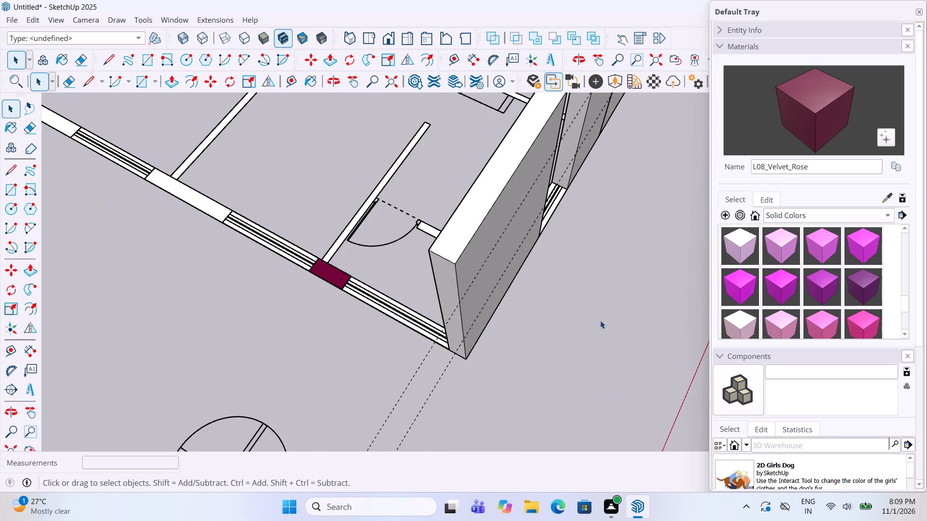
{"action": "middle_click_drag", "start_coordinate": [293, 309], "coordinate": [527, 302]}
{"action": "scroll", "coordinate": [518, 281], "scroll_direction": "up", "scroll_amount": 3}
{"action": "double_click", "coordinate": [439, 266]}
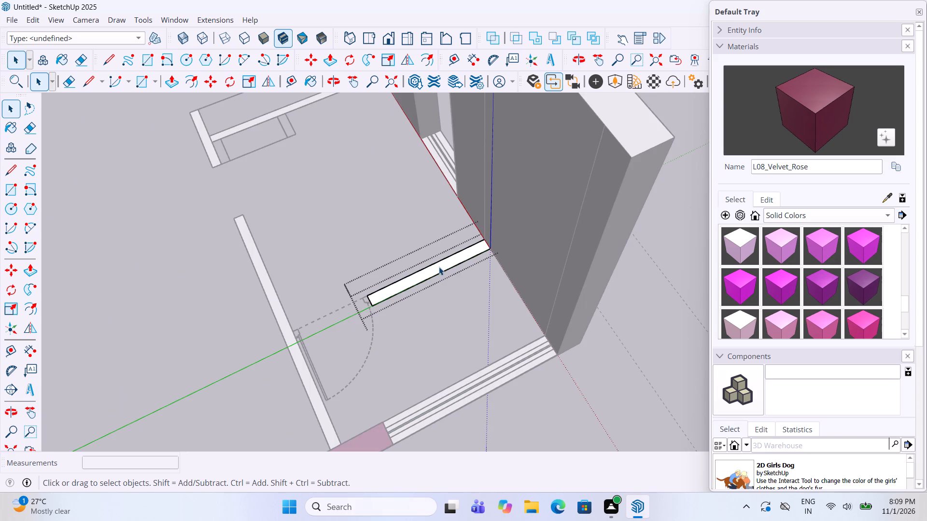
{"action": "key", "text": "p"}
{"action": "left_click", "coordinate": [439, 263]}
{"action": "scroll", "coordinate": [438, 232], "scroll_direction": "down", "scroll_amount": 5}
{"action": "left_click", "coordinate": [572, 177]}
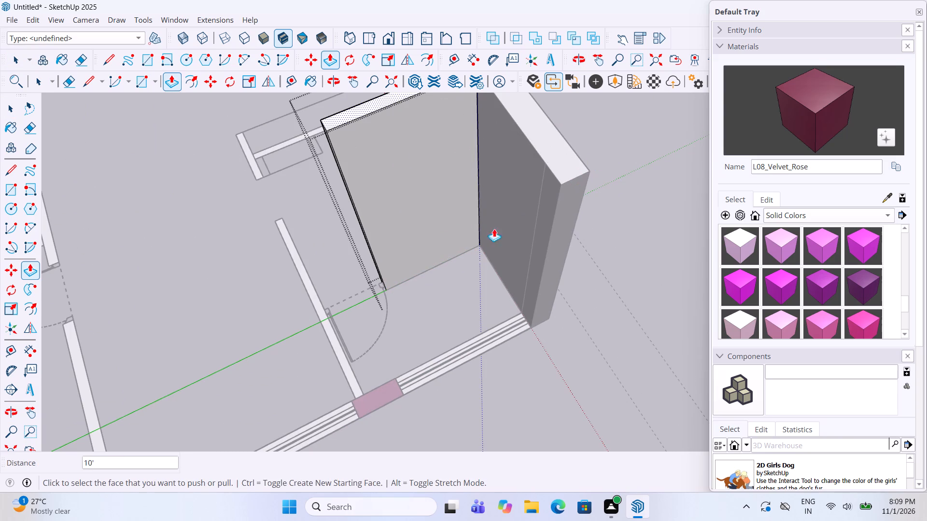
{"action": "key", "text": "space"}
{"action": "left_click", "coordinate": [400, 314]}
Push/Pull the small corner room's long inner wall, which meets the painted window column, up 10' to the outer wall's top.
{"action": "double_click", "coordinate": [342, 364]}
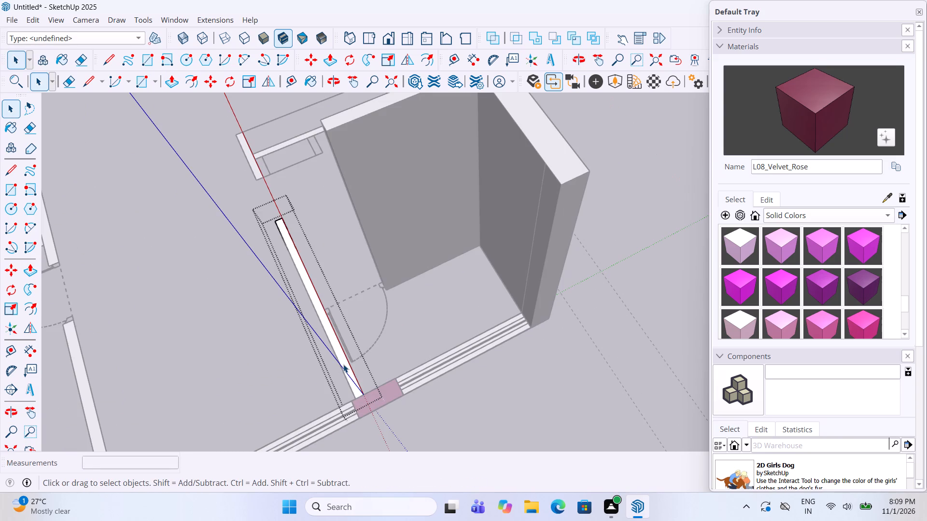
{"action": "key", "text": "p"}
{"action": "left_click", "coordinate": [343, 364]}
{"action": "left_click", "coordinate": [568, 175]}
{"action": "key", "text": "space"}
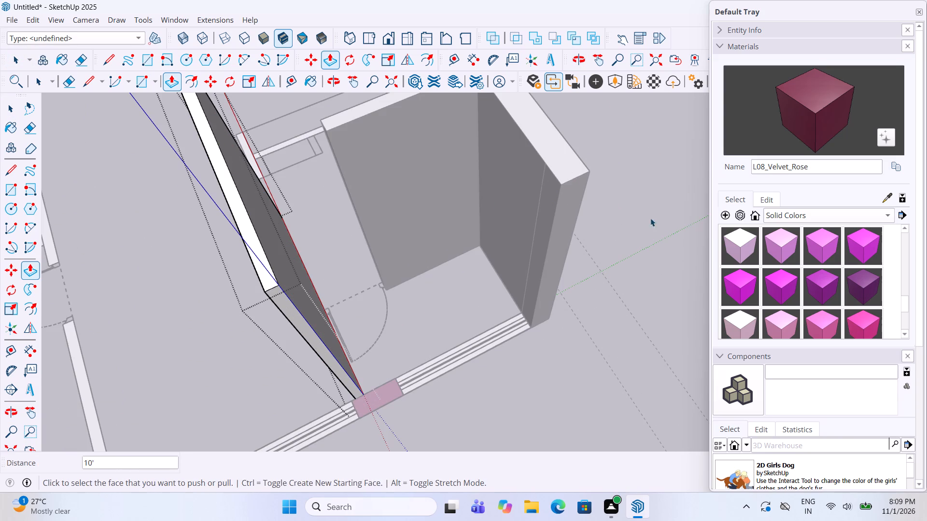
{"action": "left_click", "coordinate": [662, 220]}
Push/Pull the corner bedroom's wall beside its door up to the raised inner wall's top, undoing a first wrong-height pull.
{"action": "scroll", "coordinate": [652, 189], "scroll_direction": "down", "scroll_amount": 7}
{"action": "scroll", "coordinate": [574, 254], "scroll_direction": "down", "scroll_amount": 4}
{"action": "scroll", "coordinate": [429, 370], "scroll_direction": "up", "scroll_amount": 9}
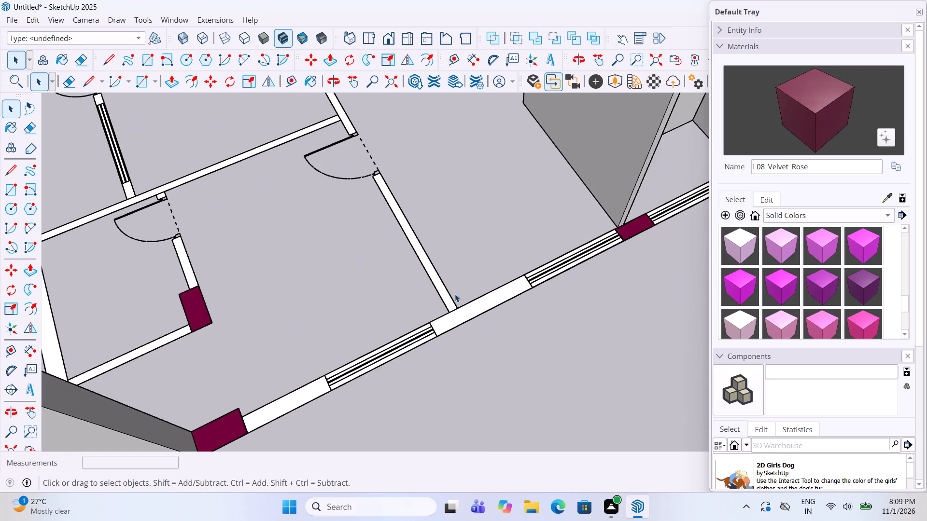
{"action": "double_click", "coordinate": [451, 305]}
{"action": "key", "text": "p"}
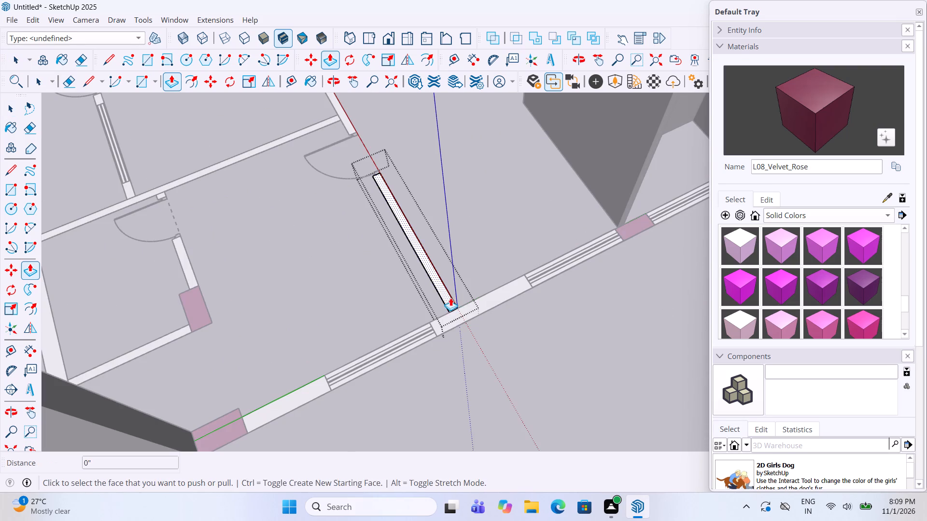
{"action": "left_click", "coordinate": [450, 298]}
{"action": "scroll", "coordinate": [449, 290], "scroll_direction": "down", "scroll_amount": 4}
{"action": "left_click", "coordinate": [593, 151]}
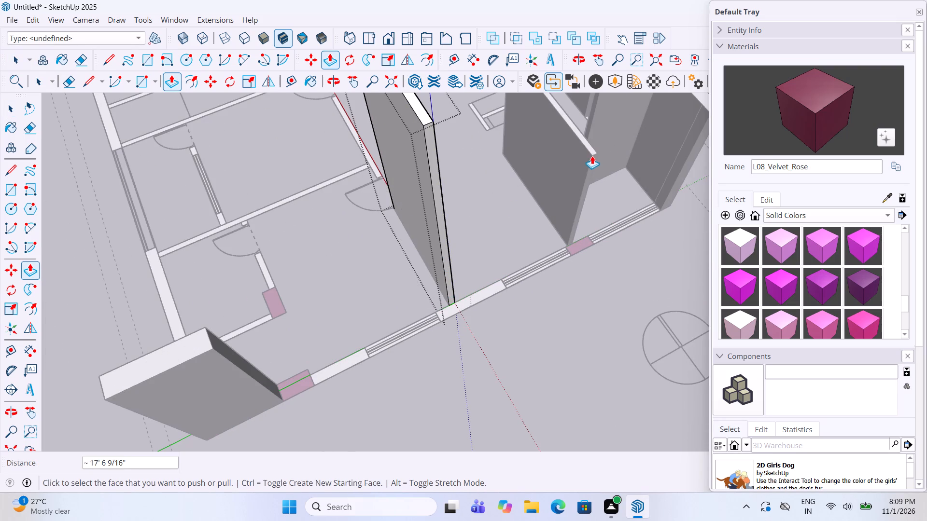
{"action": "key", "text": "ctrl+z"}
{"action": "left_click", "coordinate": [436, 274]}
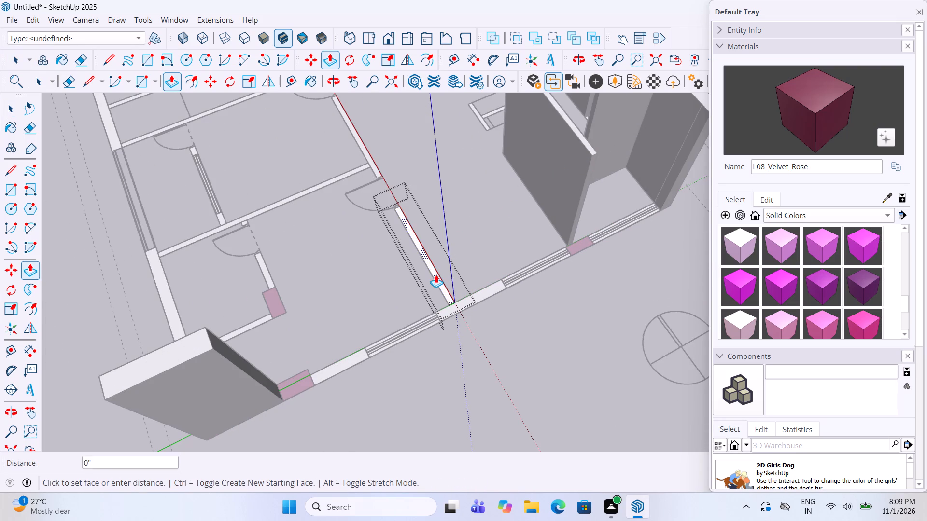
{"action": "left_click", "coordinate": [585, 151]}
{"action": "key", "text": "space"}
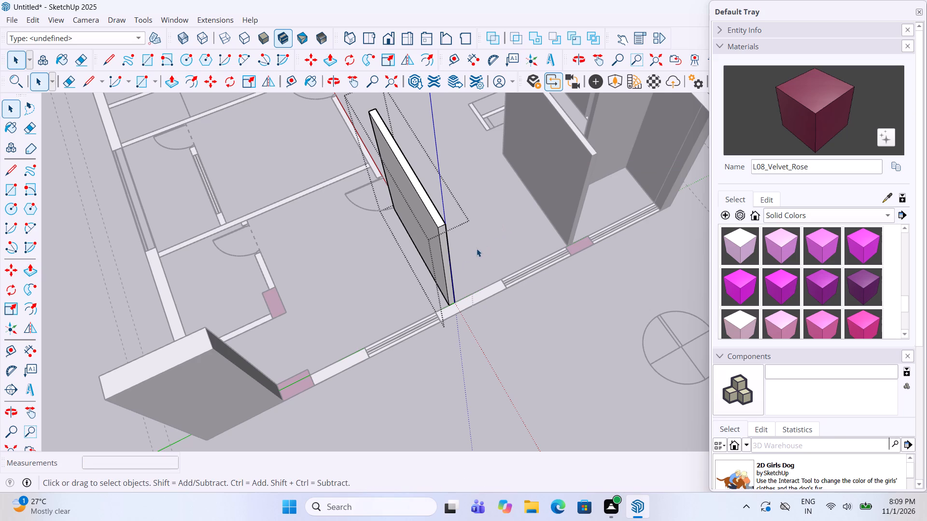
Push/Pull the outer wall piece between the two windows, at the bedroom wall's end, up to the raised inner wall's top.
{"action": "scroll", "coordinate": [462, 269], "scroll_direction": "up", "scroll_amount": 4}
{"action": "left_click", "coordinate": [498, 351]}
{"action": "scroll", "coordinate": [481, 317], "scroll_direction": "up", "scroll_amount": 4}
{"action": "double_click", "coordinate": [461, 302]}
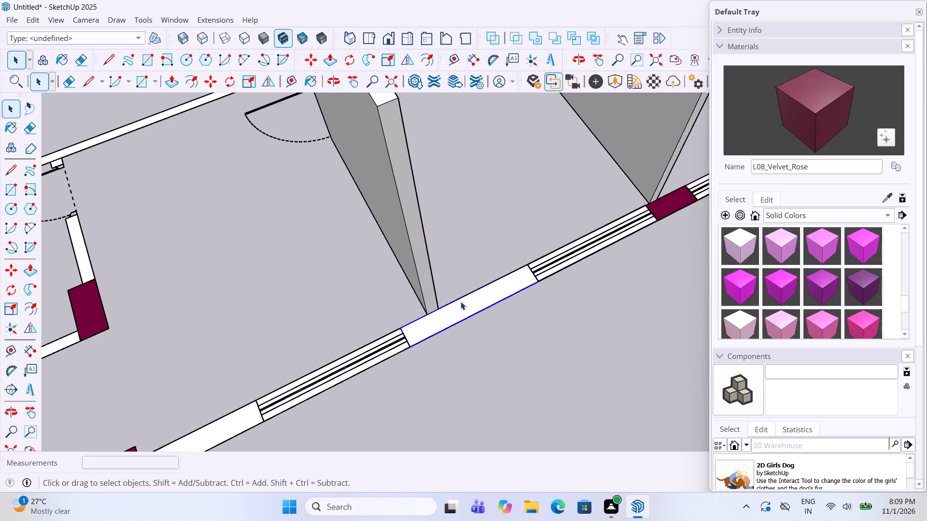
{"action": "key", "text": "p"}
{"action": "left_click", "coordinate": [460, 305]}
{"action": "scroll", "coordinate": [460, 301], "scroll_direction": "down", "scroll_amount": 10}
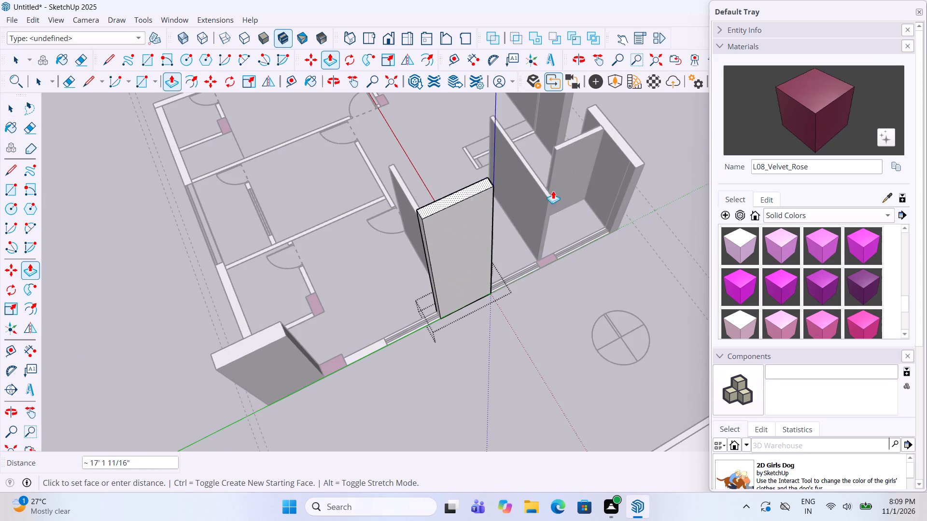
{"action": "left_click", "coordinate": [543, 191]}
{"action": "key", "text": "space"}
{"action": "left_click", "coordinate": [525, 331]}
Push/Pull the outer wall piece between the window and the painted column near the corner up 10' to the neighbouring wall's top.
{"action": "scroll", "coordinate": [348, 356], "scroll_direction": "up", "scroll_amount": 4}
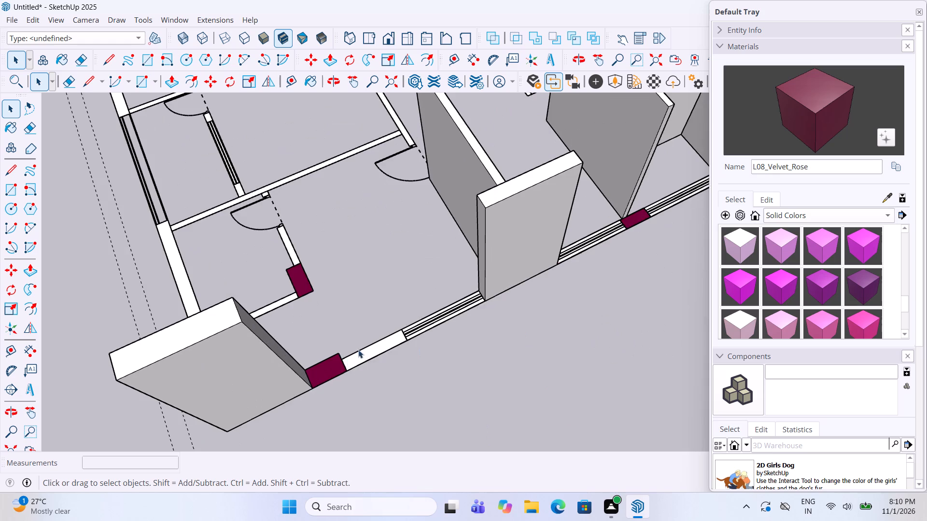
{"action": "double_click", "coordinate": [361, 350]}
{"action": "key", "text": "p"}
{"action": "left_click", "coordinate": [365, 353]}
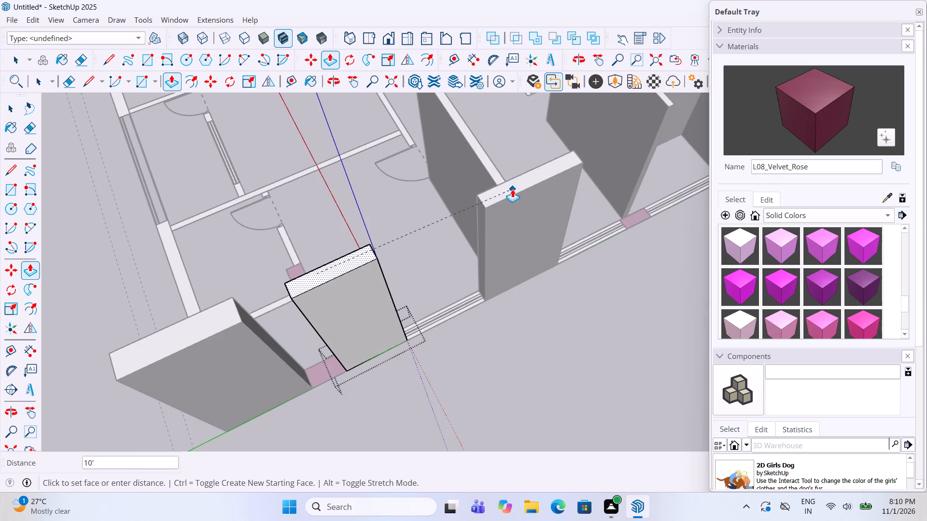
{"action": "left_click", "coordinate": [512, 189]}
{"action": "key", "text": "space"}
{"action": "left_click", "coordinate": [530, 331]}
Push/Pull the end outer wall from the raised corner to the wide window up 10' to the raised corner wall's top.
{"action": "scroll", "coordinate": [536, 315], "scroll_direction": "down", "scroll_amount": 4}
{"action": "middle_click_drag", "start_coordinate": [292, 318], "coordinate": [503, 292]}
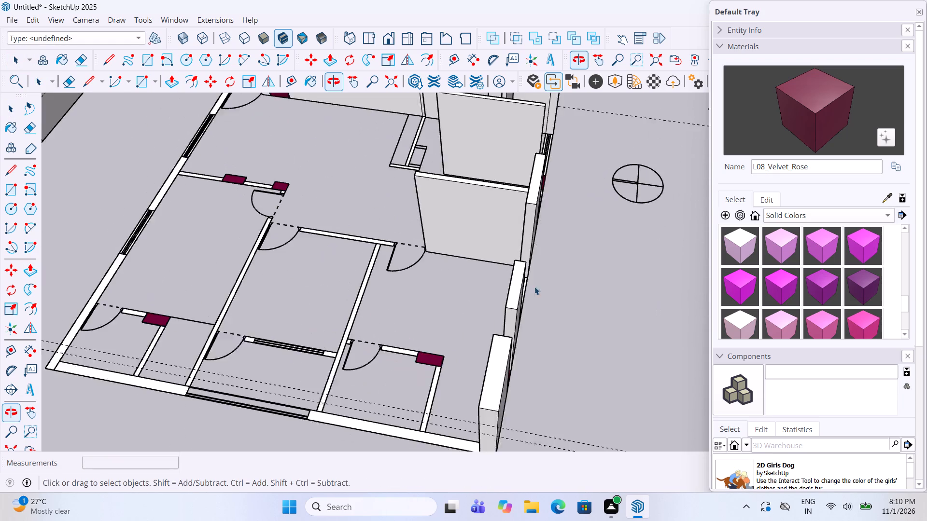
{"action": "scroll", "coordinate": [584, 213], "scroll_direction": "down", "scroll_amount": 6}
{"action": "scroll", "coordinate": [470, 367], "scroll_direction": "up", "scroll_amount": 11}
{"action": "double_click", "coordinate": [499, 331]}
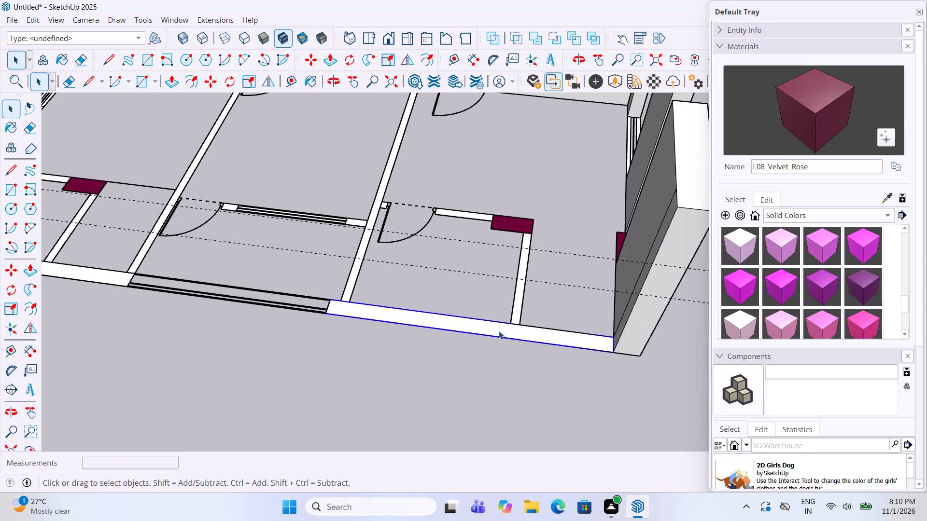
{"action": "key", "text": "p"}
{"action": "left_click", "coordinate": [497, 330]}
{"action": "scroll", "coordinate": [496, 324], "scroll_direction": "down", "scroll_amount": 4}
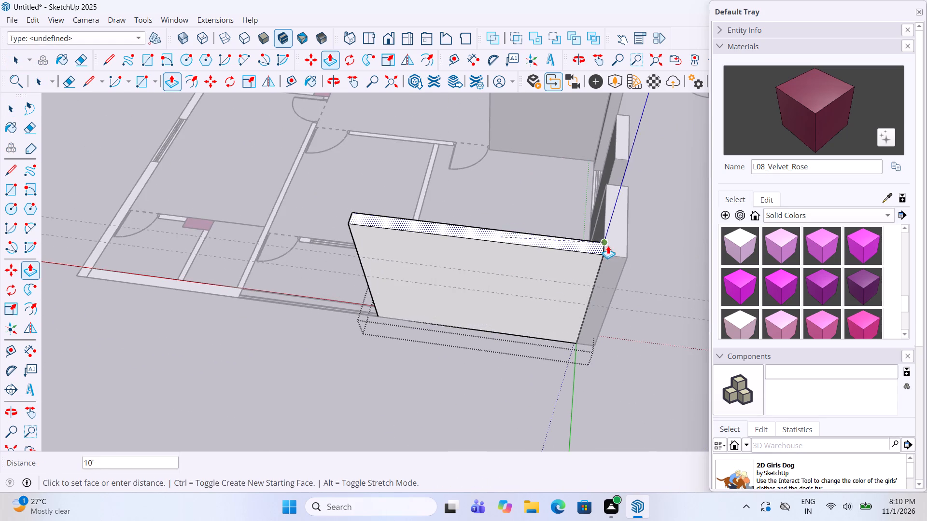
{"action": "left_click", "coordinate": [608, 250]}
{"action": "key", "text": "space"}
{"action": "left_click", "coordinate": [466, 376]}
Push/Pull the end outer wall on the wide window's other side, running to the far corner, up 10' to match the raised end wall.
{"action": "scroll", "coordinate": [569, 310], "scroll_direction": "down", "scroll_amount": 4}
{"action": "middle_click_drag", "start_coordinate": [216, 268], "coordinate": [362, 295]}
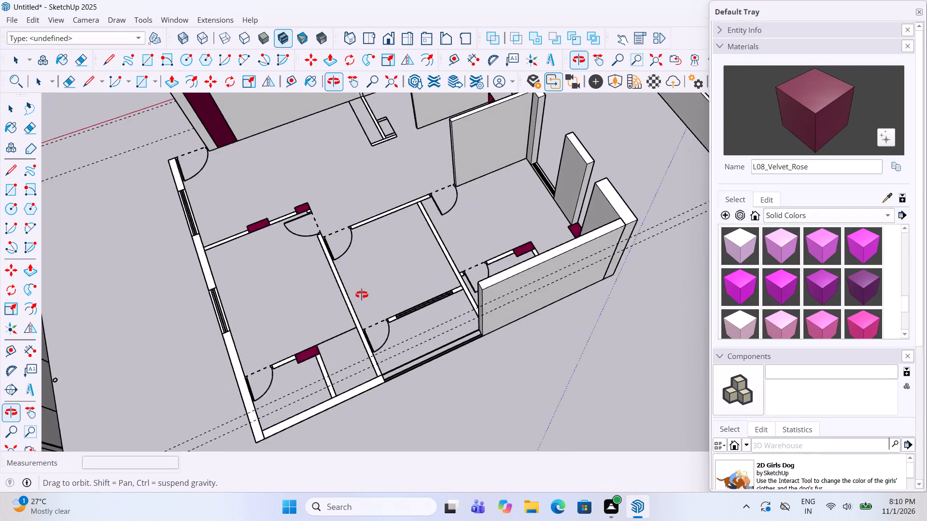
{"action": "middle_click_drag", "start_coordinate": [362, 295], "coordinate": [369, 294]}
{"action": "scroll", "coordinate": [346, 393], "scroll_direction": "up", "scroll_amount": 8}
{"action": "double_click", "coordinate": [362, 404]}
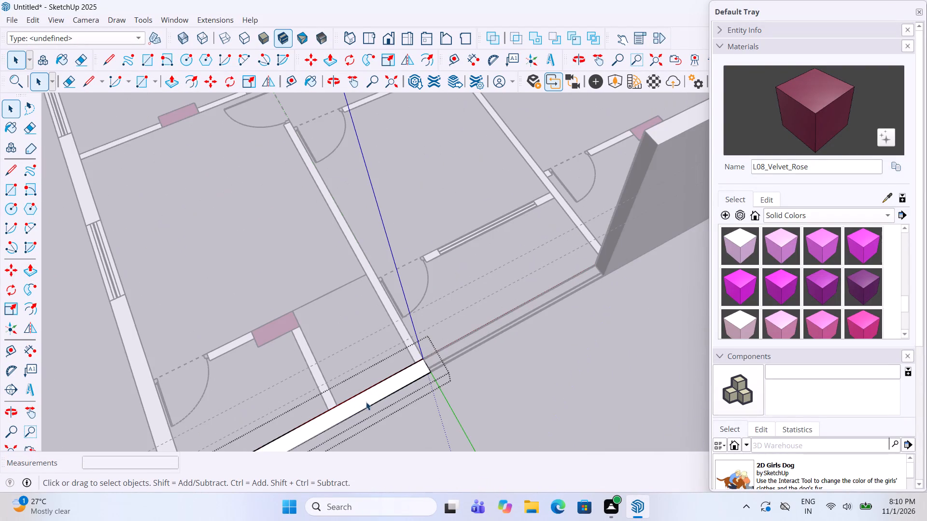
{"action": "key", "text": "p"}
{"action": "left_click", "coordinate": [366, 395]}
{"action": "scroll", "coordinate": [371, 357], "scroll_direction": "down", "scroll_amount": 4}
{"action": "left_click", "coordinate": [576, 207]}
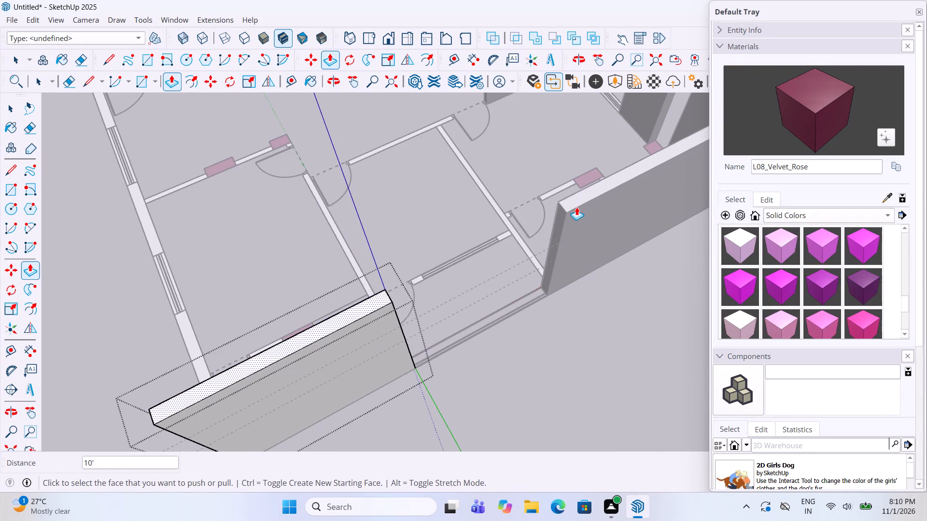
{"action": "key", "text": "space"}
{"action": "left_click", "coordinate": [522, 351]}
Push/Pull the opposite side's outer wall from the far corner to its first window up 10' to the end wall's top.
{"action": "scroll", "coordinate": [549, 303], "scroll_direction": "down", "scroll_amount": 6}
{"action": "middle_click_drag", "start_coordinate": [275, 343], "coordinate": [564, 351]}
{"action": "scroll", "coordinate": [548, 411], "scroll_direction": "up", "scroll_amount": 9}
{"action": "double_click", "coordinate": [537, 385]}
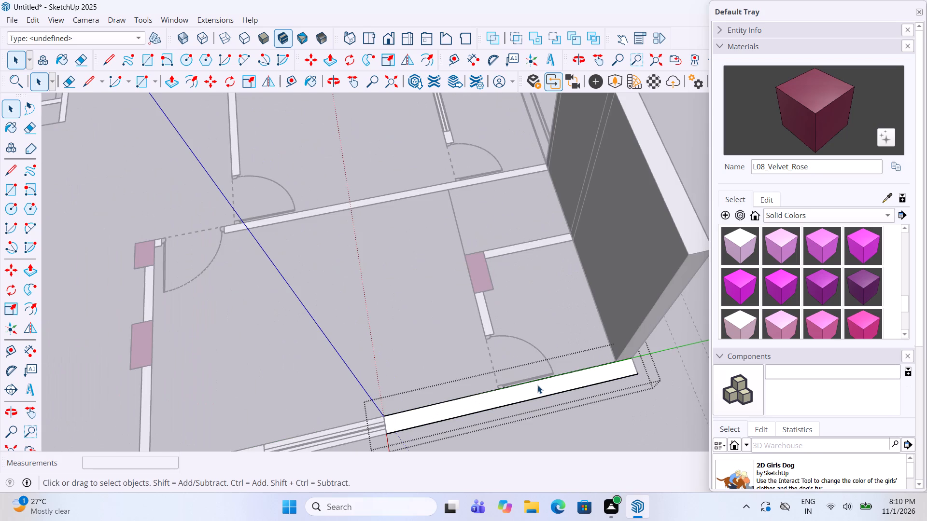
{"action": "key", "text": "p"}
{"action": "left_click", "coordinate": [527, 390]}
{"action": "scroll", "coordinate": [526, 365], "scroll_direction": "down", "scroll_amount": 5}
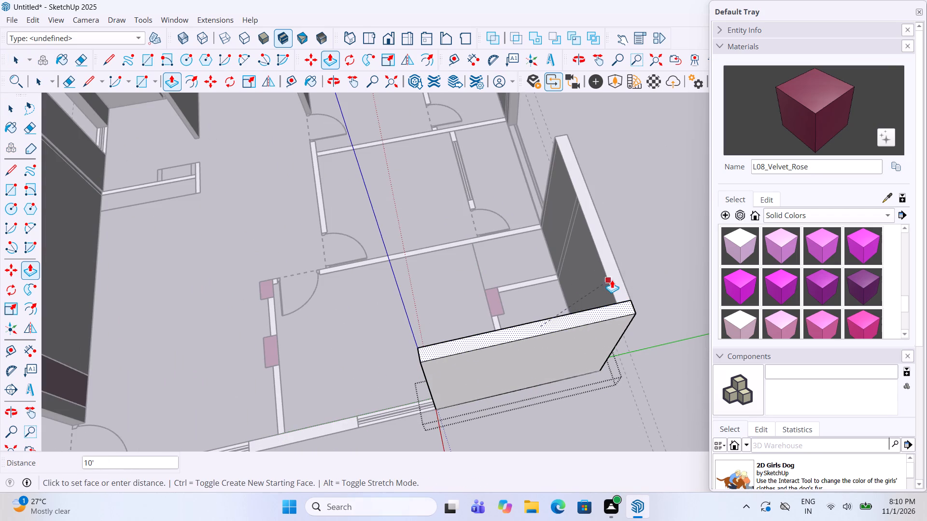
{"action": "left_click", "coordinate": [612, 280]}
{"action": "key", "text": "space"}
{"action": "left_click", "coordinate": [644, 258]}
Push/Pull the outer wall piece between the two windows, where the inner column wall meets it, up to the raised corner wall's top.
{"action": "scroll", "coordinate": [644, 258], "scroll_direction": "down", "scroll_amount": 6}
{"action": "scroll", "coordinate": [472, 392], "scroll_direction": "up", "scroll_amount": 8}
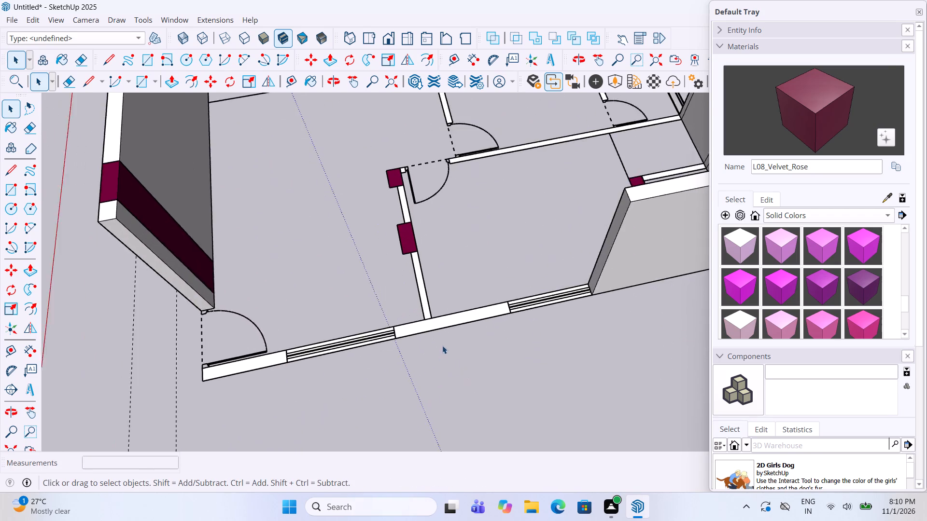
{"action": "scroll", "coordinate": [442, 345], "scroll_direction": "up", "scroll_amount": 1}
{"action": "left_click", "coordinate": [450, 308]}
{"action": "scroll", "coordinate": [398, 388], "scroll_direction": "down", "scroll_amount": 8}
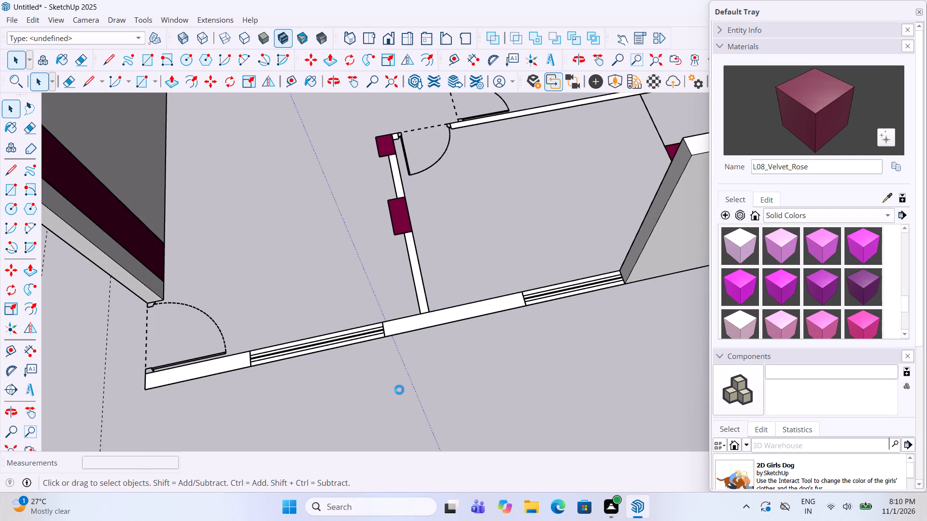
{"action": "middle_click_drag", "start_coordinate": [484, 357], "coordinate": [432, 351]}
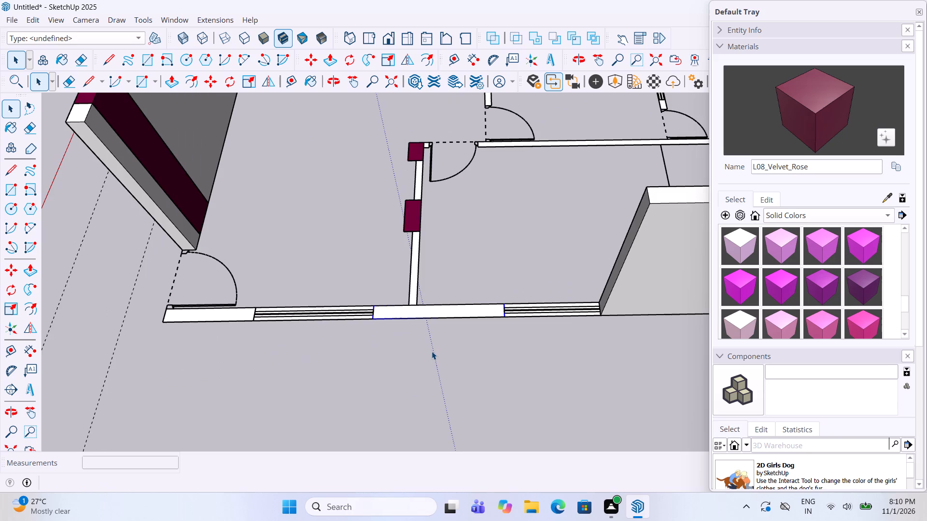
{"action": "double_click", "coordinate": [444, 308]}
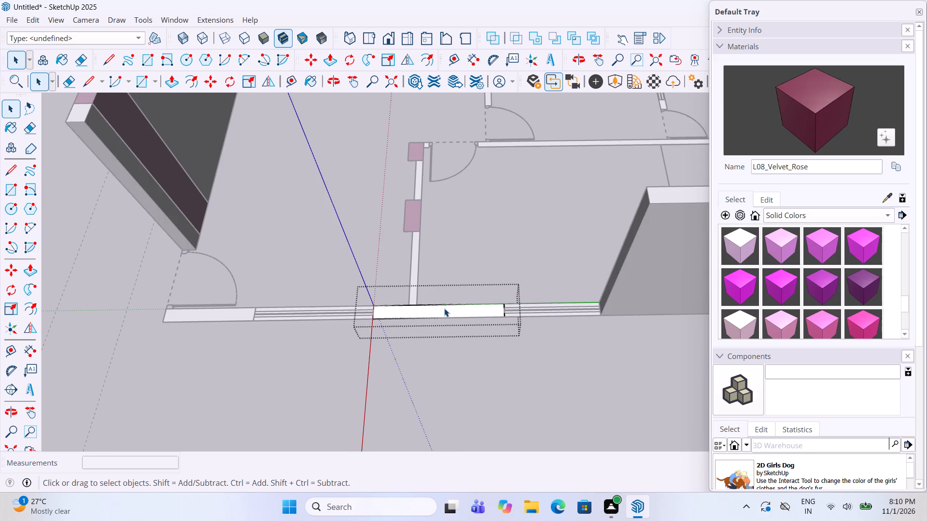
{"action": "key", "text": "p"}
{"action": "left_click", "coordinate": [449, 310]}
{"action": "scroll", "coordinate": [454, 295], "scroll_direction": "down", "scroll_amount": 3}
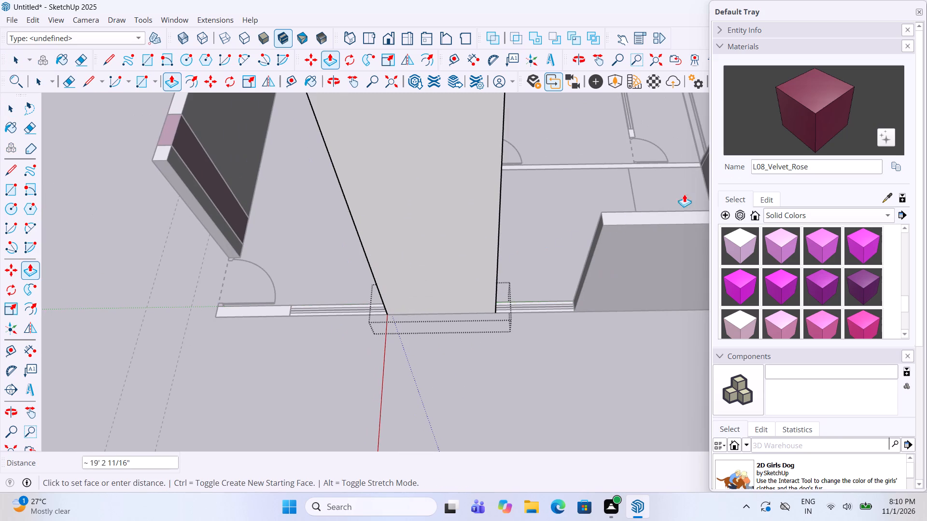
{"action": "left_click", "coordinate": [626, 224]}
{"action": "key", "text": "space"}
{"action": "left_click", "coordinate": [406, 357]}
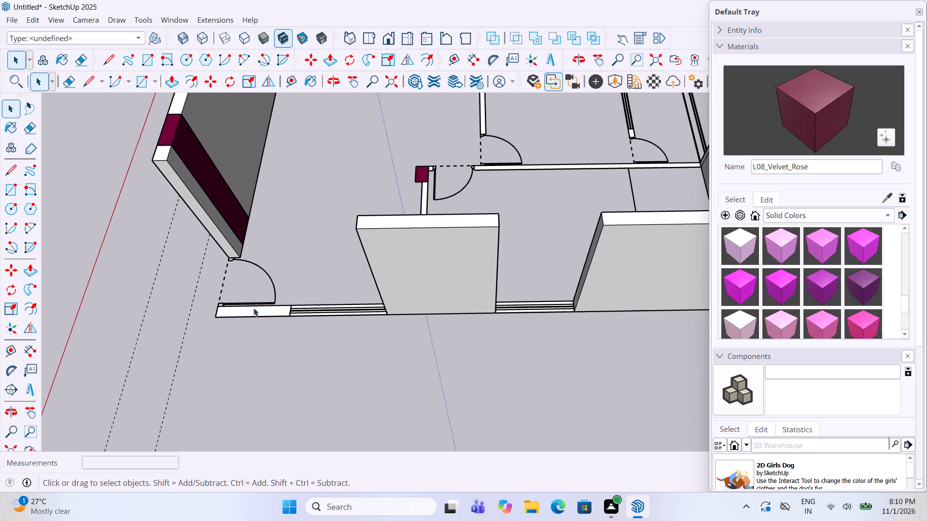
Push/Pull the short outer wall piece between the entrance door and the window up to the neighbouring raised wall's top.
{"action": "double_click", "coordinate": [256, 311]}
{"action": "key", "text": "p"}
{"action": "left_click", "coordinate": [256, 311]}
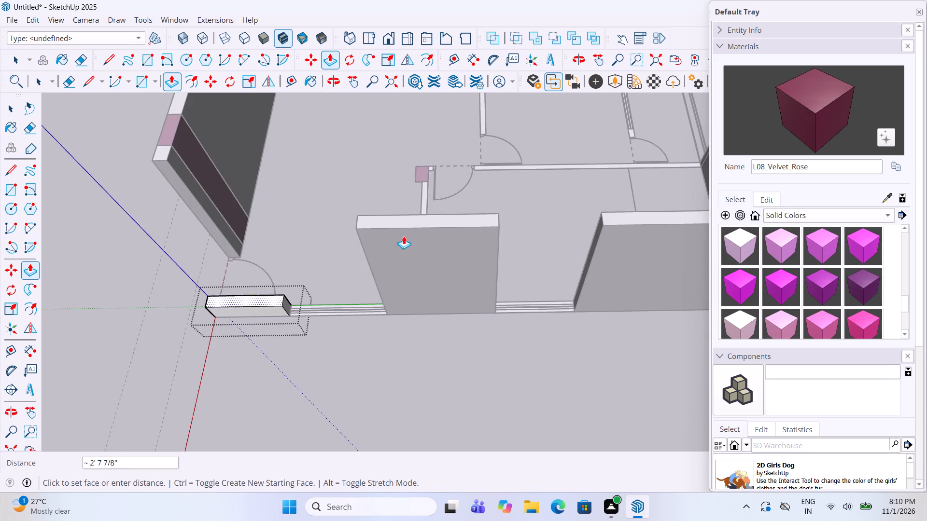
{"action": "left_click", "coordinate": [472, 216]}
{"action": "key", "text": "space"}
{"action": "left_click", "coordinate": [401, 361]}
Push/Pull the painted column in the middle of the bedroom's inner wall up 10' to the outer wall's top.
{"action": "scroll", "coordinate": [401, 362], "scroll_direction": "down", "scroll_amount": 6}
{"action": "middle_click_drag", "start_coordinate": [258, 318], "coordinate": [400, 320]}
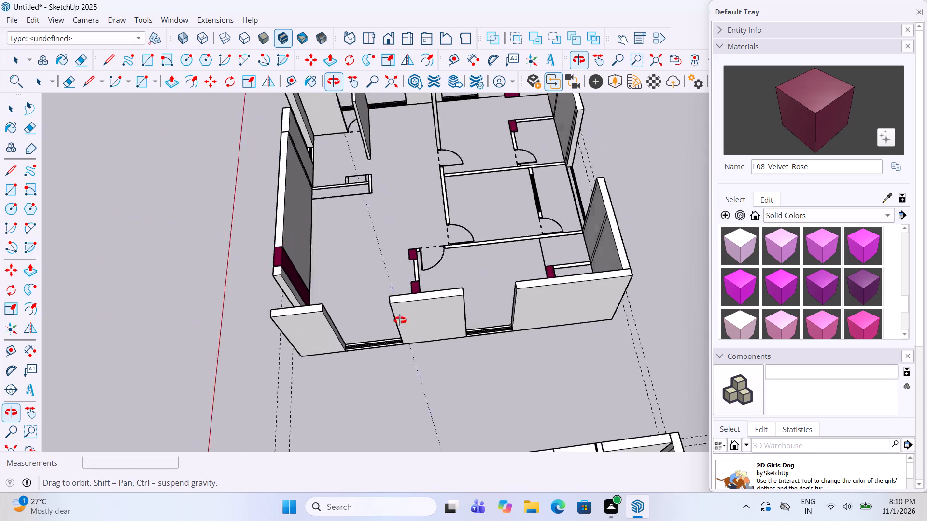
{"action": "middle_click_drag", "start_coordinate": [400, 320], "coordinate": [555, 325]}
{"action": "scroll", "coordinate": [494, 309], "scroll_direction": "up", "scroll_amount": 4}
{"action": "triple_click", "coordinate": [500, 342]}
{"action": "left_click", "coordinate": [500, 342]}
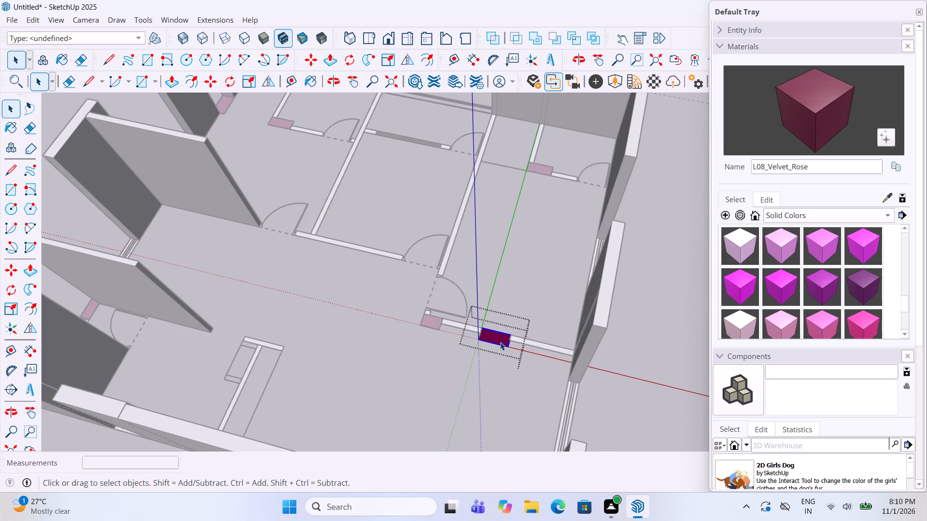
{"action": "key", "text": "p"}
{"action": "left_click", "coordinate": [500, 338]}
{"action": "left_click", "coordinate": [601, 302]}
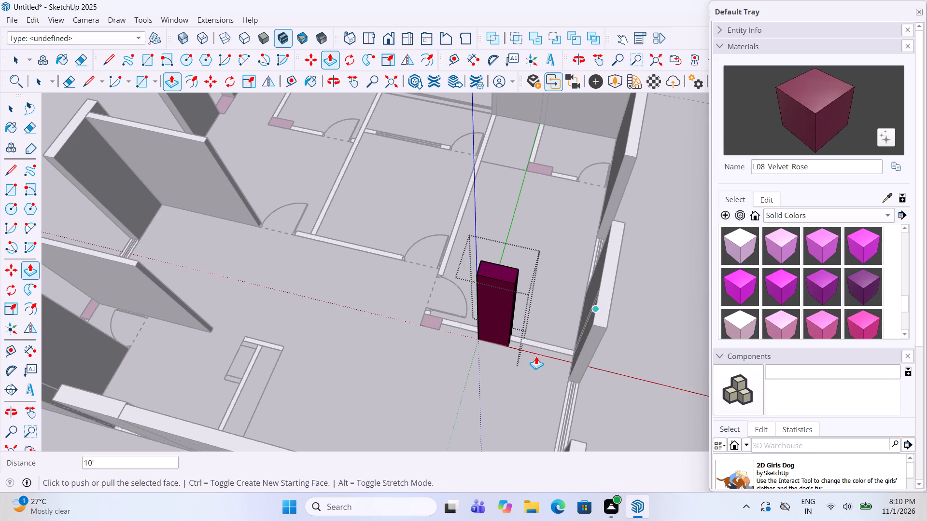
{"action": "key", "text": "space"}
{"action": "left_click", "coordinate": [494, 380]}
Push/Pull the painted column beside the bedroom door, at the inner wall's end, up to the raised neighbouring column's top.
{"action": "scroll", "coordinate": [443, 313], "scroll_direction": "up", "scroll_amount": 3}
{"action": "double_click", "coordinate": [433, 329]}
{"action": "key", "text": "p"}
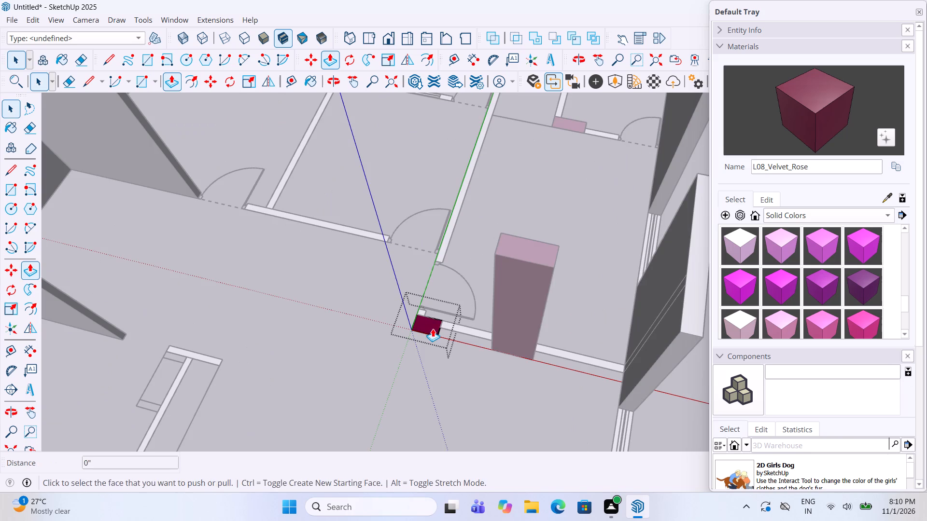
{"action": "left_click", "coordinate": [432, 329]}
{"action": "left_click", "coordinate": [543, 252]}
{"action": "key", "text": "space"}
{"action": "left_click", "coordinate": [458, 363]}
Push/Pull the painted column at that bedroom's small corner room up 10' to the outer wall's top.
{"action": "scroll", "coordinate": [454, 374], "scroll_direction": "down", "scroll_amount": 5}
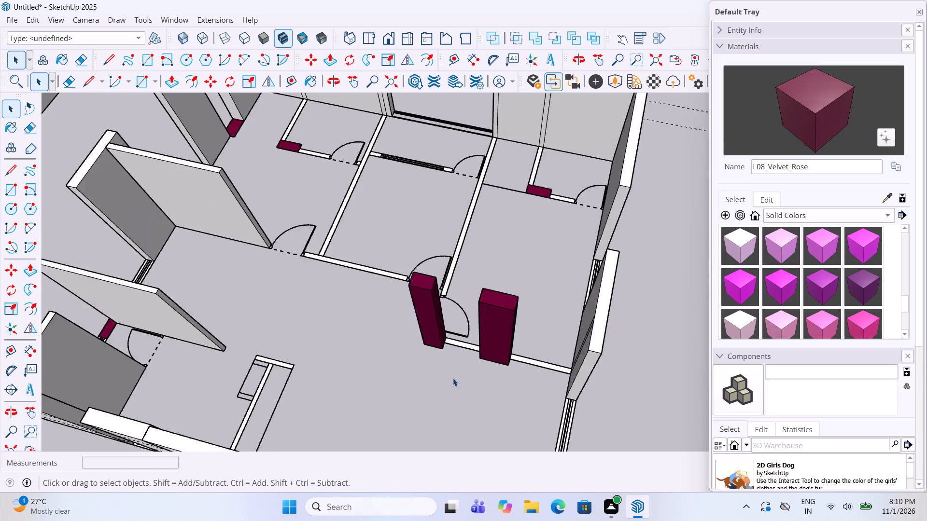
{"action": "scroll", "coordinate": [453, 378], "scroll_direction": "down", "scroll_amount": 5}
{"action": "scroll", "coordinate": [539, 219], "scroll_direction": "up", "scroll_amount": 9}
{"action": "double_click", "coordinate": [475, 304]}
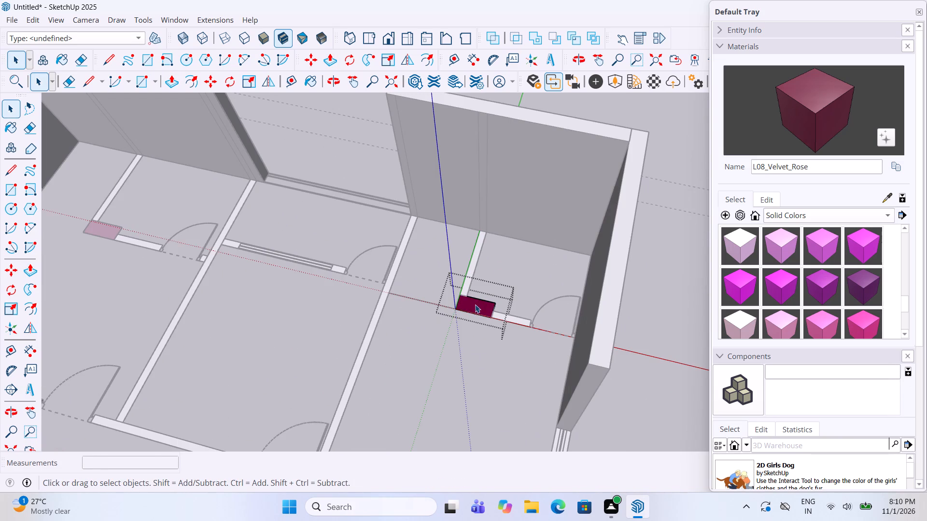
{"action": "key", "text": "p"}
{"action": "left_click", "coordinate": [477, 307]}
{"action": "left_click", "coordinate": [601, 302]}
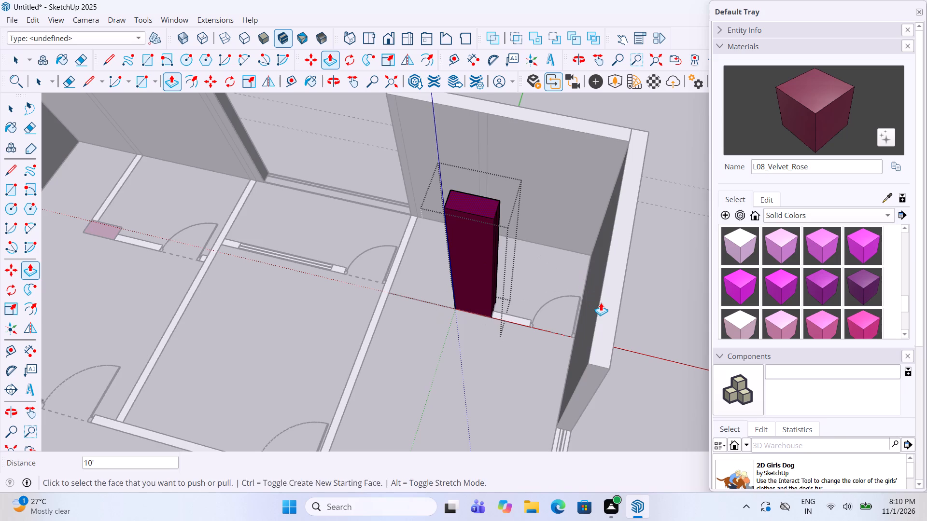
{"action": "key", "text": "space"}
{"action": "left_click", "coordinate": [664, 284]}
Push/Pull the painted column in the opposite bedroom's outer wall, between the two raised wall pieces, up to their top.
{"action": "scroll", "coordinate": [664, 284], "scroll_direction": "down", "scroll_amount": 6}
{"action": "scroll", "coordinate": [263, 224], "scroll_direction": "up", "scroll_amount": 6}
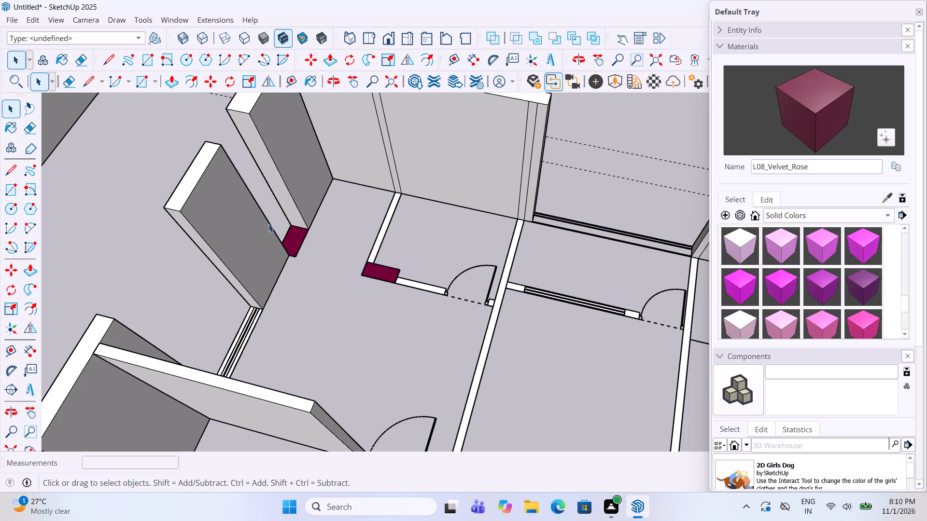
{"action": "double_click", "coordinate": [299, 224]}
{"action": "left_click", "coordinate": [52, 181]}
{"action": "double_click", "coordinate": [293, 243]}
{"action": "key", "text": "p"}
{"action": "left_click", "coordinate": [292, 240]}
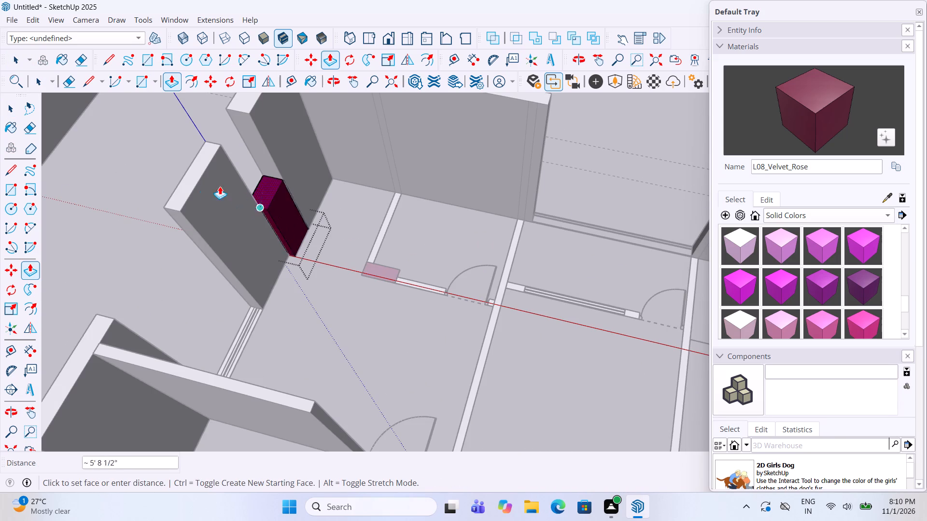
{"action": "left_click", "coordinate": [178, 190]}
{"action": "key", "text": "space"}
{"action": "left_click", "coordinate": [119, 240]}
Push/Pull the painted column at the opposite bedroom's small corner room up 10' to the outer wall's top.
{"action": "double_click", "coordinate": [386, 274]}
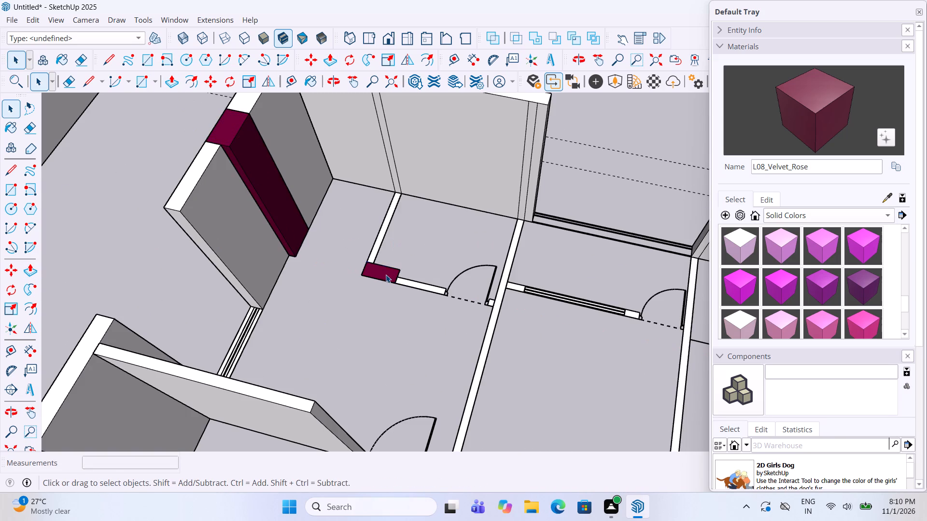
{"action": "key", "text": "p"}
{"action": "left_click", "coordinate": [386, 274]}
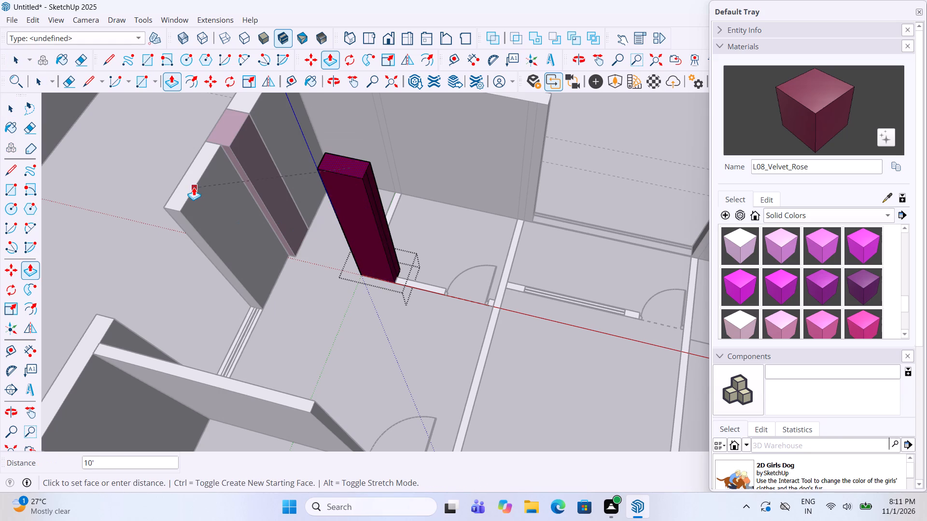
{"action": "left_click", "coordinate": [193, 187]}
{"action": "key", "text": "space"}
{"action": "left_click", "coordinate": [213, 285]}
Push/Pull the small corner room's inner wall between the raised column and the end outer wall up to the column's top.
{"action": "scroll", "coordinate": [213, 286], "scroll_direction": "down", "scroll_amount": 2}
{"action": "scroll", "coordinate": [174, 290], "scroll_direction": "down", "scroll_amount": 6}
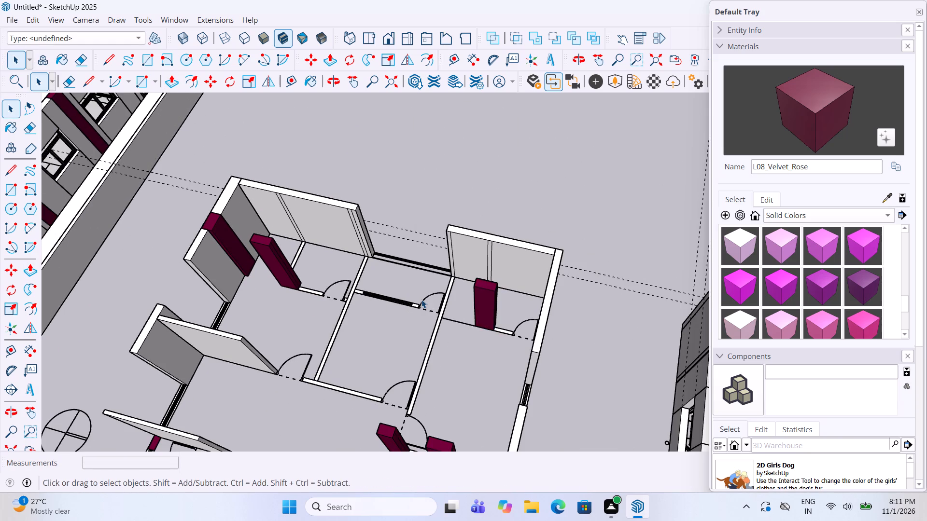
{"action": "scroll", "coordinate": [295, 243], "scroll_direction": "up", "scroll_amount": 8}
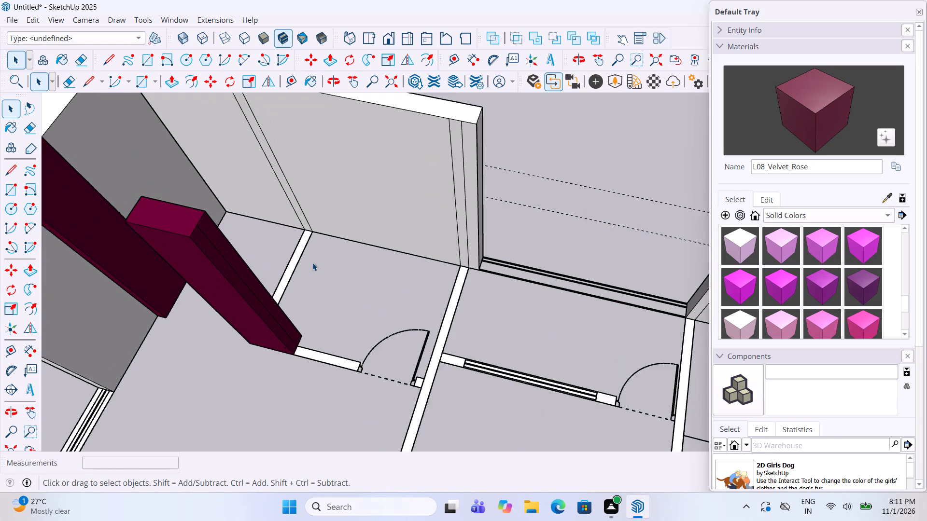
{"action": "scroll", "coordinate": [312, 262], "scroll_direction": "up", "scroll_amount": 2}
{"action": "double_click", "coordinate": [281, 278]}
{"action": "key", "text": "p"}
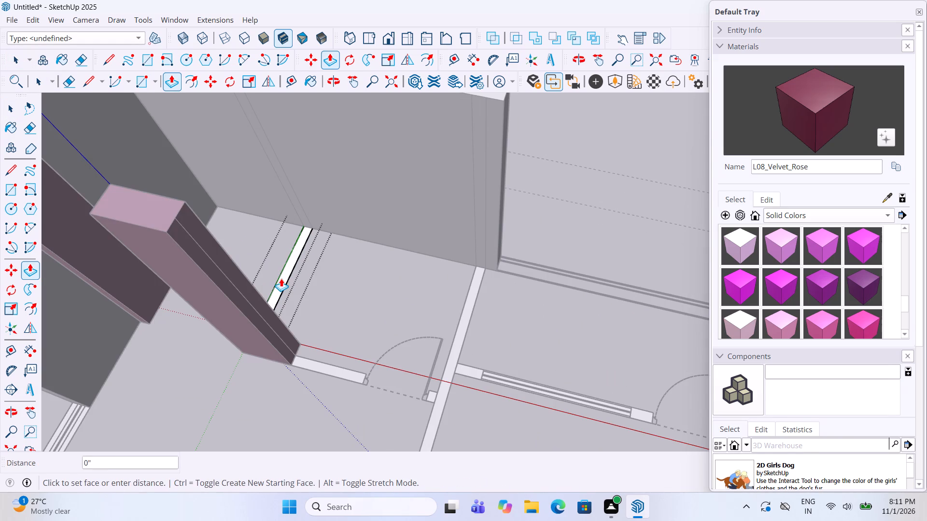
{"action": "left_click", "coordinate": [281, 278]}
{"action": "left_click", "coordinate": [171, 207]}
{"action": "key", "text": "space"}
{"action": "left_click", "coordinate": [707, 190]}
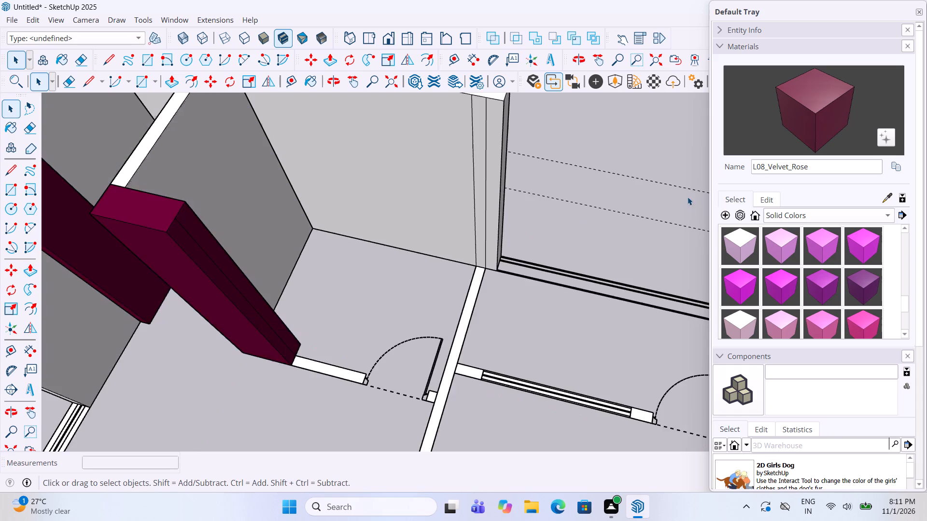
Push/Pull the small corner room's wall piece between the painted column and the door opening up 10' to the column's top.
{"action": "scroll", "coordinate": [580, 209], "scroll_direction": "down", "scroll_amount": 5}
{"action": "scroll", "coordinate": [423, 304], "scroll_direction": "up", "scroll_amount": 5}
{"action": "double_click", "coordinate": [426, 307]}
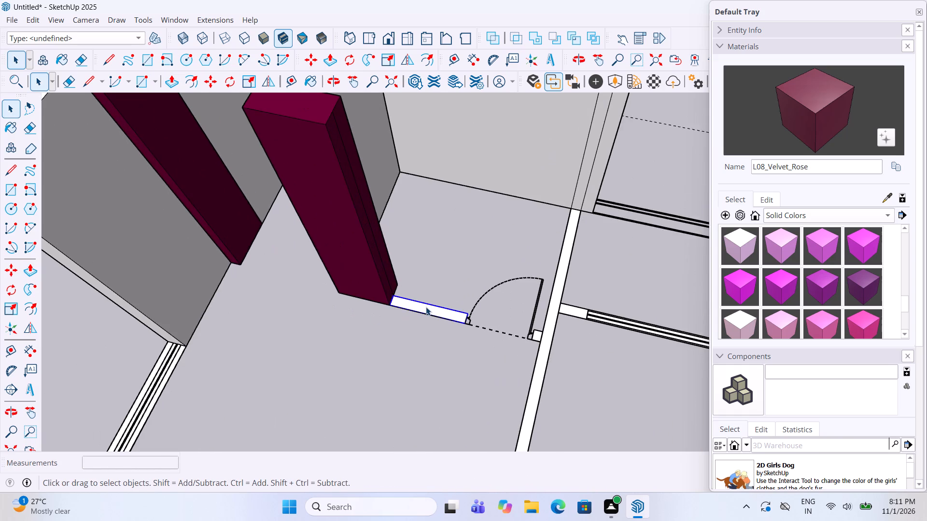
{"action": "key", "text": "p"}
{"action": "left_click", "coordinate": [429, 312]}
{"action": "scroll", "coordinate": [414, 271], "scroll_direction": "down", "scroll_amount": 4}
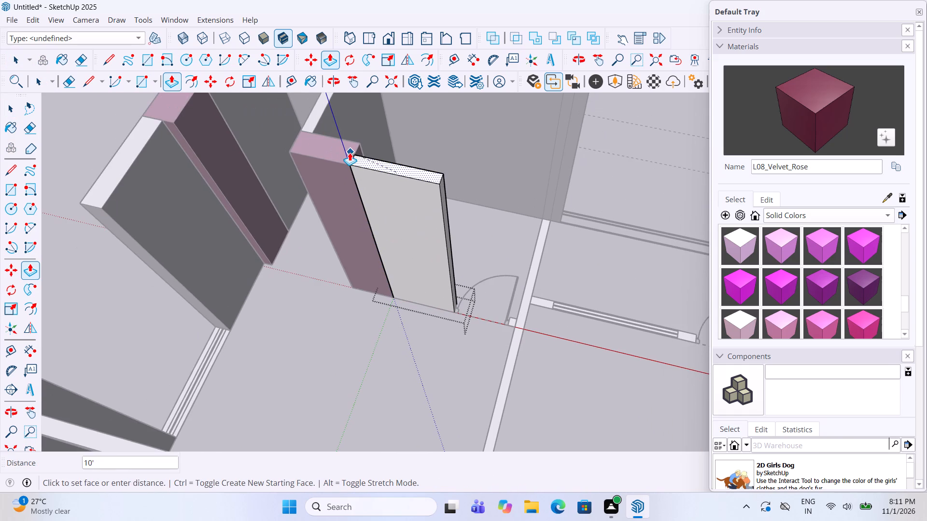
{"action": "left_click", "coordinate": [350, 152]}
{"action": "key", "text": "space"}
{"action": "left_click", "coordinate": [356, 319]}
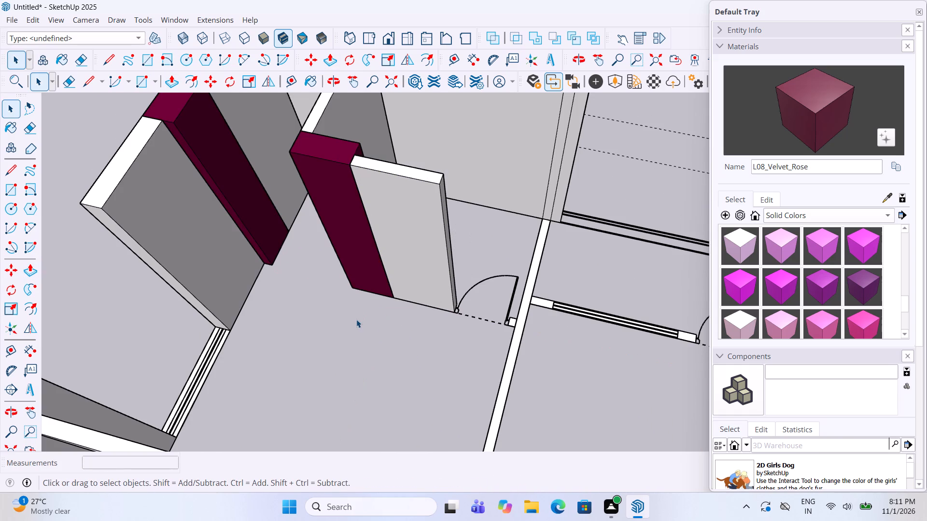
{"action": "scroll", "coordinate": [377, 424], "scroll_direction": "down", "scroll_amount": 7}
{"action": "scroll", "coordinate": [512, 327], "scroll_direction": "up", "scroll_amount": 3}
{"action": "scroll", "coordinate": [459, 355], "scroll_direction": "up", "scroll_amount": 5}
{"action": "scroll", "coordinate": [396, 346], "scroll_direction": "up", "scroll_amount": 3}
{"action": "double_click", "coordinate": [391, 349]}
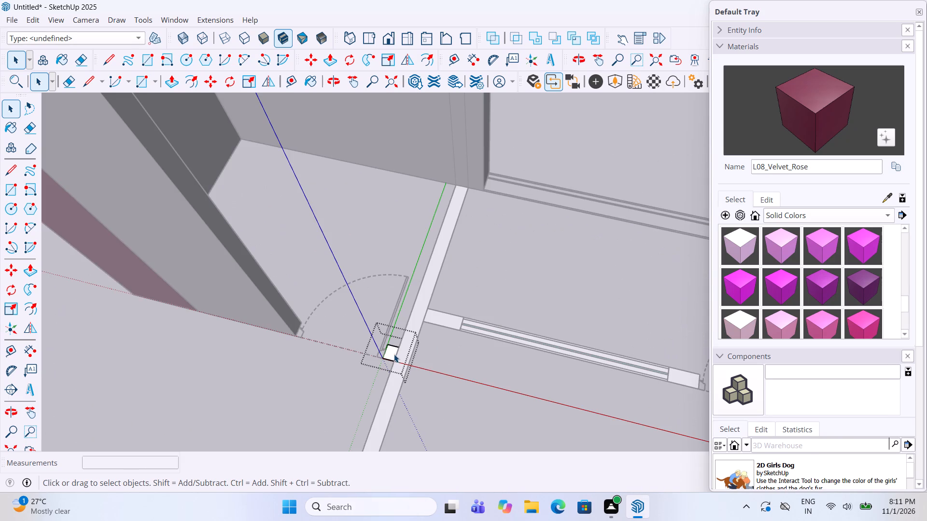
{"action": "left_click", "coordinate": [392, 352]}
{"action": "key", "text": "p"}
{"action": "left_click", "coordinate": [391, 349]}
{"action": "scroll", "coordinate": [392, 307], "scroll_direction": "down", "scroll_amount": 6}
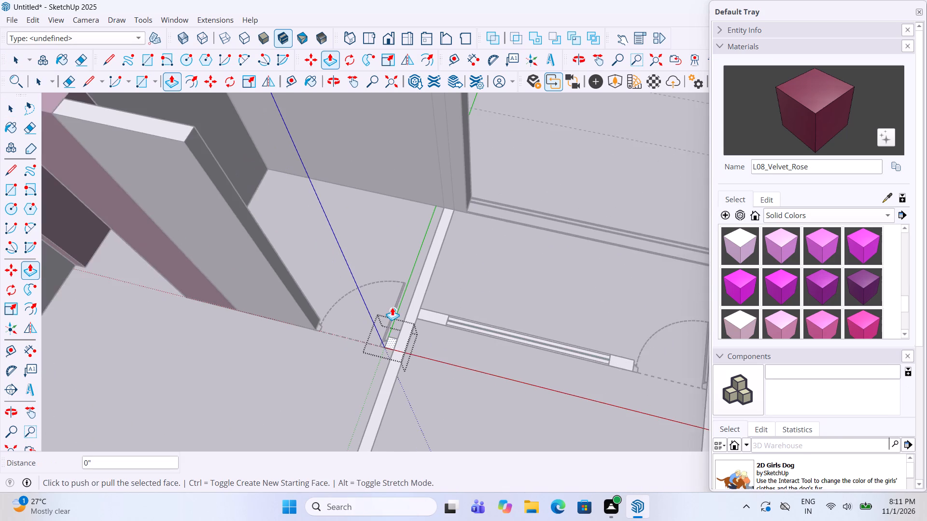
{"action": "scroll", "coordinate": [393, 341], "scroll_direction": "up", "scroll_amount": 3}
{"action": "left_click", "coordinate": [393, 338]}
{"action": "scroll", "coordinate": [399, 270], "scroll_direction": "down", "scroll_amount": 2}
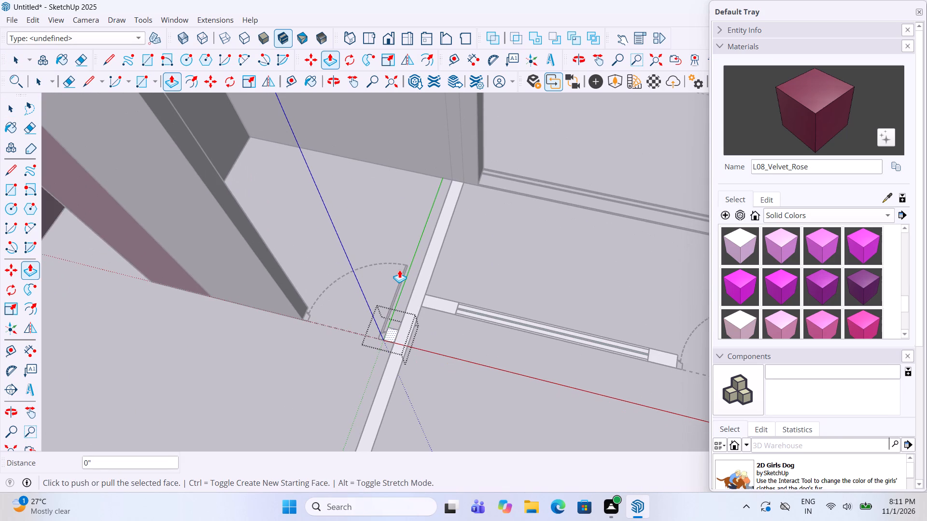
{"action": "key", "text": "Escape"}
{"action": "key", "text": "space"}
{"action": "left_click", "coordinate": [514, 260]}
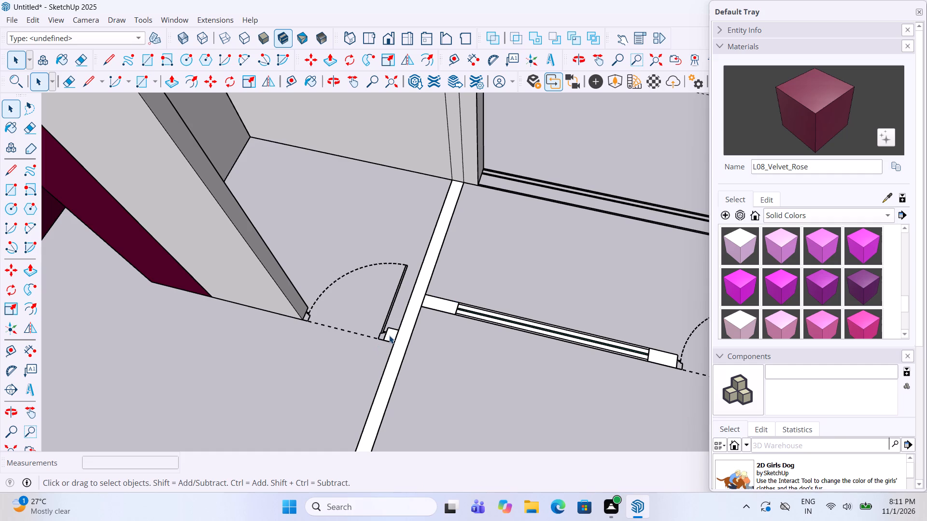
Push/Pull the small wall stub across that door opening up to the top of the raised wall piece.
{"action": "left_click", "coordinate": [389, 335]}
{"action": "double_click", "coordinate": [389, 335]}
{"action": "key", "text": "p"}
{"action": "left_click", "coordinate": [389, 327]}
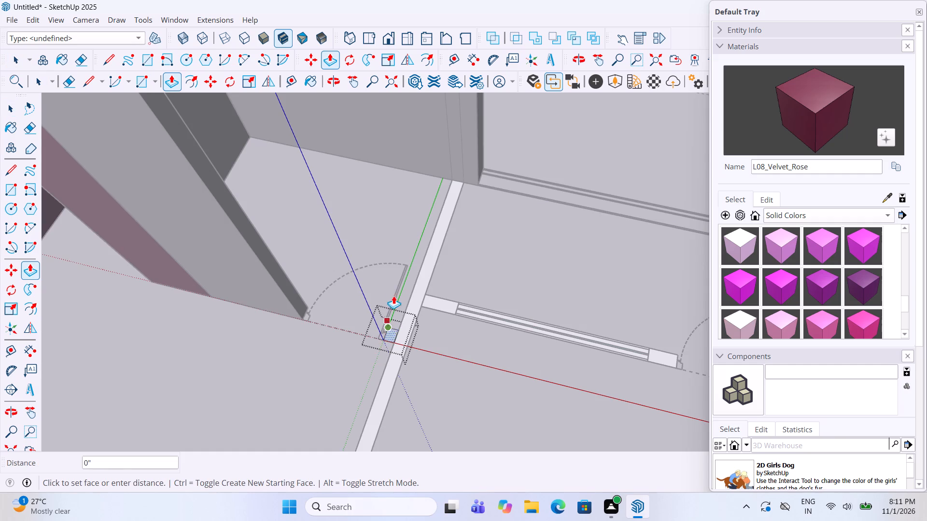
{"action": "scroll", "coordinate": [397, 276], "scroll_direction": "down", "scroll_amount": 6}
{"action": "left_click", "coordinate": [229, 140]}
{"action": "key", "text": "space"}
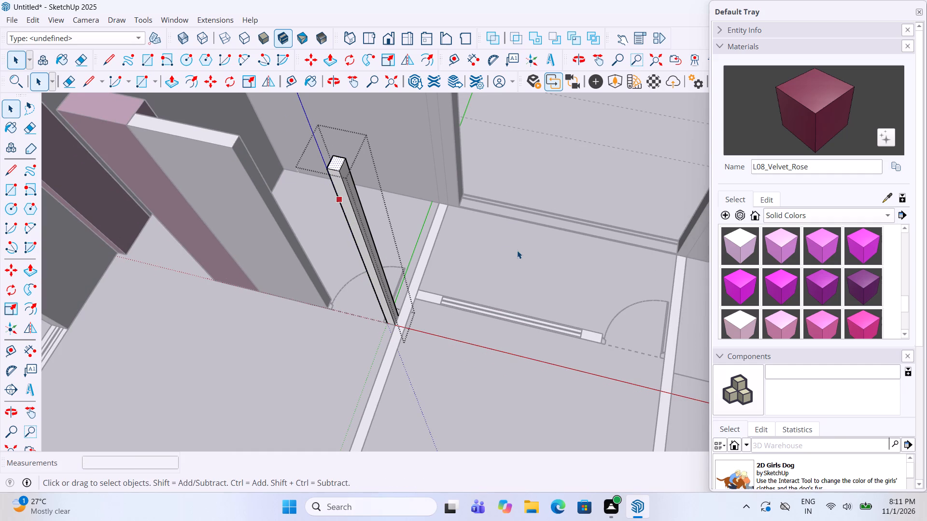
{"action": "left_click", "coordinate": [517, 250]}
Push/Pull the long inner wall beside that stub, running from the outer wall along the bedroom, up 10'.
{"action": "scroll", "coordinate": [421, 260], "scroll_direction": "up", "scroll_amount": 3}
{"action": "double_click", "coordinate": [423, 264]}
{"action": "key", "text": "p"}
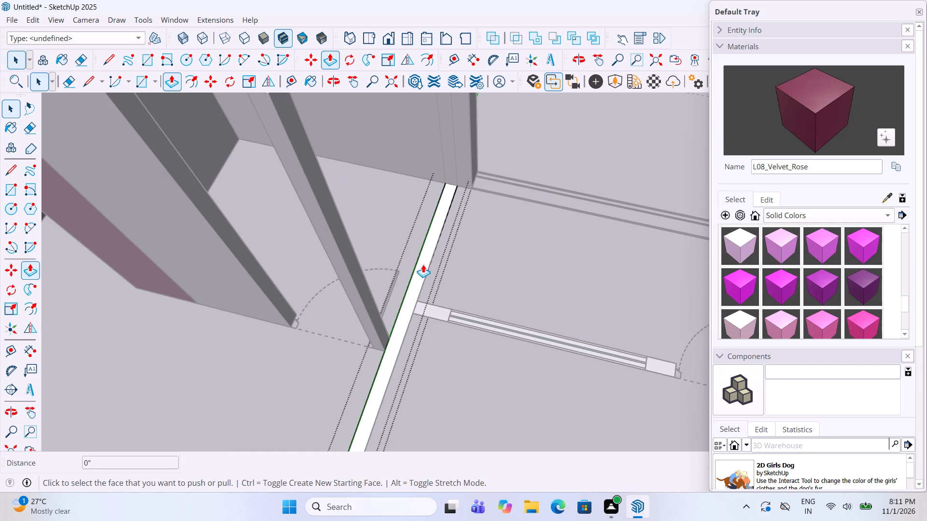
{"action": "left_click", "coordinate": [423, 264]}
{"action": "scroll", "coordinate": [425, 234], "scroll_direction": "down", "scroll_amount": 9}
{"action": "left_click", "coordinate": [323, 176]}
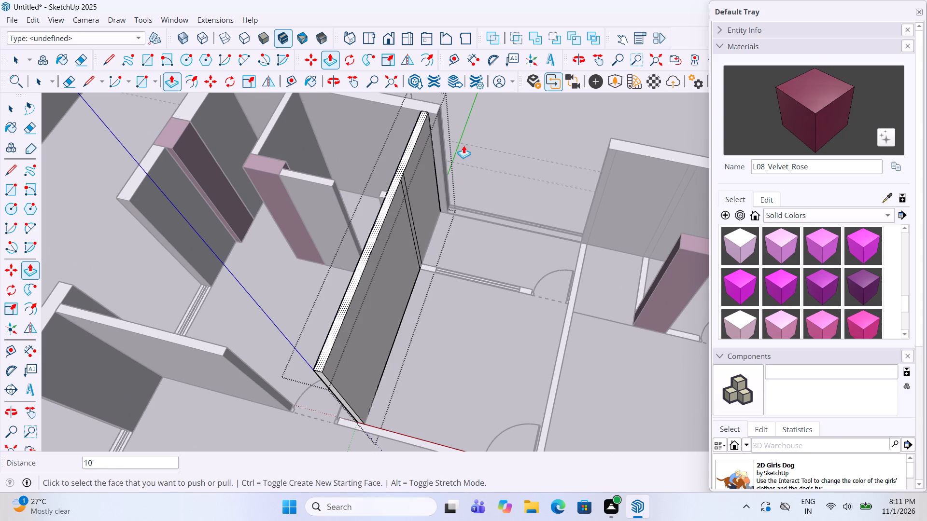
{"action": "key", "text": "space"}
{"action": "left_click", "coordinate": [534, 123]}
Push/Pull the short wall piece between the raised long wall and the neighbouring room's window up 10' to the wall's top.
{"action": "scroll", "coordinate": [421, 260], "scroll_direction": "up", "scroll_amount": 6}
{"action": "triple_click", "coordinate": [432, 270]}
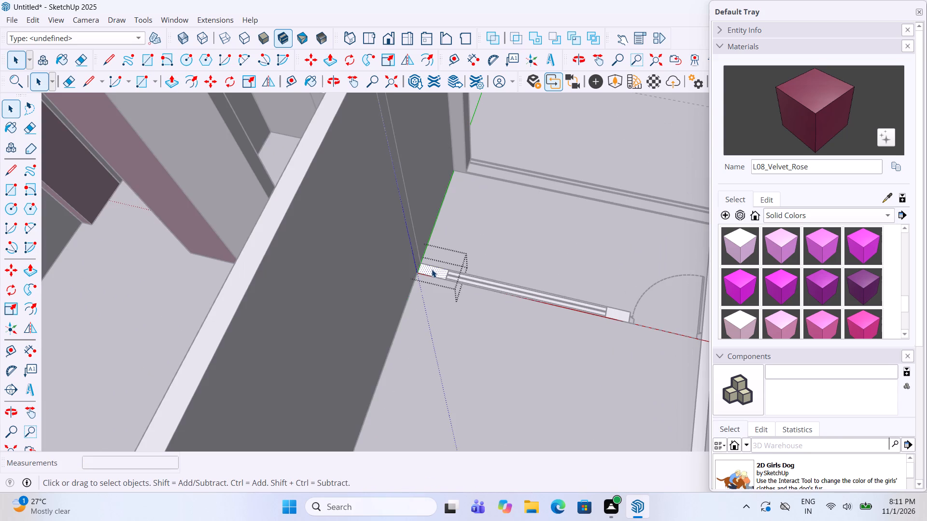
{"action": "key", "text": "p"}
{"action": "left_click", "coordinate": [435, 273]}
{"action": "scroll", "coordinate": [438, 246], "scroll_direction": "down", "scroll_amount": 4}
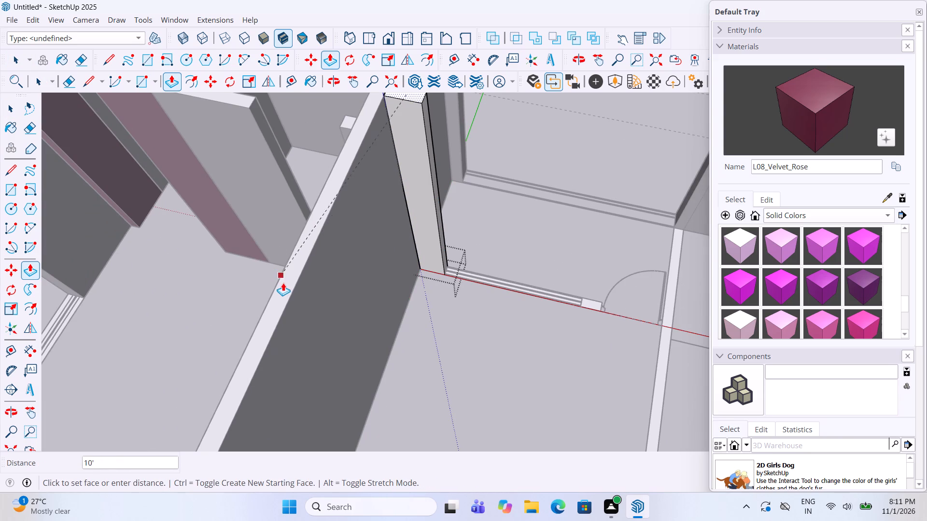
{"action": "left_click", "coordinate": [283, 284]}
{"action": "key", "text": "space"}
{"action": "left_click", "coordinate": [717, 68]}
{"action": "left_click", "coordinate": [622, 150]}
Push/Pull the short wall piece between that window and the door opening up to the long wall's top.
{"action": "scroll", "coordinate": [354, 315], "scroll_direction": "down", "scroll_amount": 5}
{"action": "scroll", "coordinate": [604, 310], "scroll_direction": "up", "scroll_amount": 2}
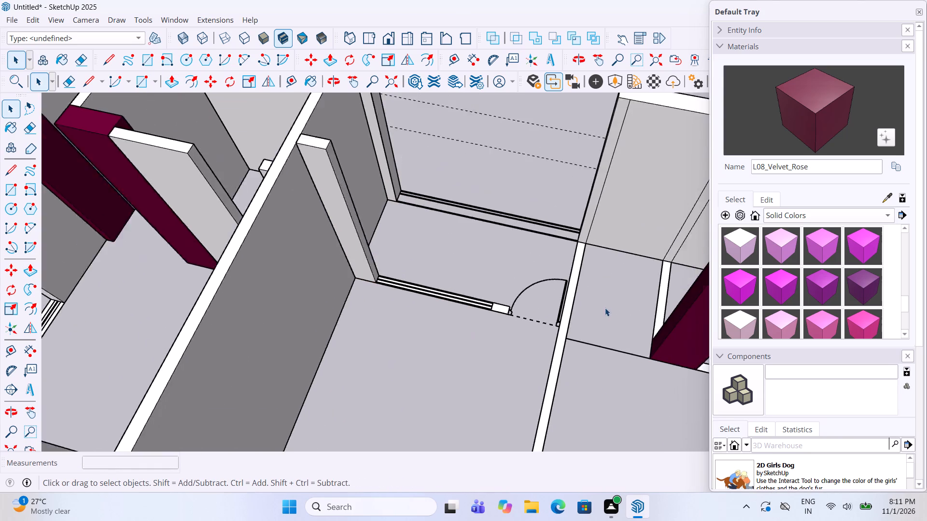
{"action": "scroll", "coordinate": [605, 308], "scroll_direction": "up", "scroll_amount": 5}
{"action": "double_click", "coordinate": [474, 305]}
{"action": "key", "text": "p"}
{"action": "left_click", "coordinate": [469, 301]}
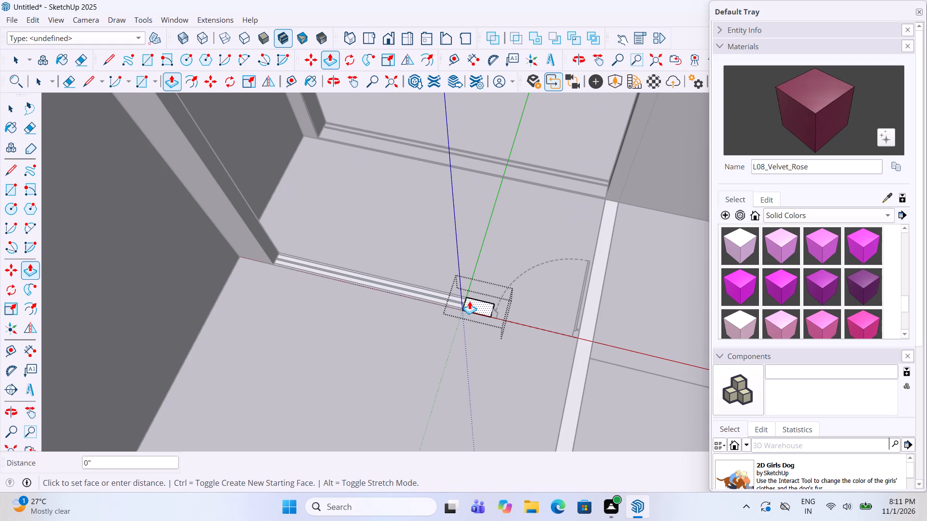
{"action": "scroll", "coordinate": [539, 242], "scroll_direction": "down", "scroll_amount": 6}
{"action": "left_click", "coordinate": [81, 191]}
{"action": "key", "text": "space"}
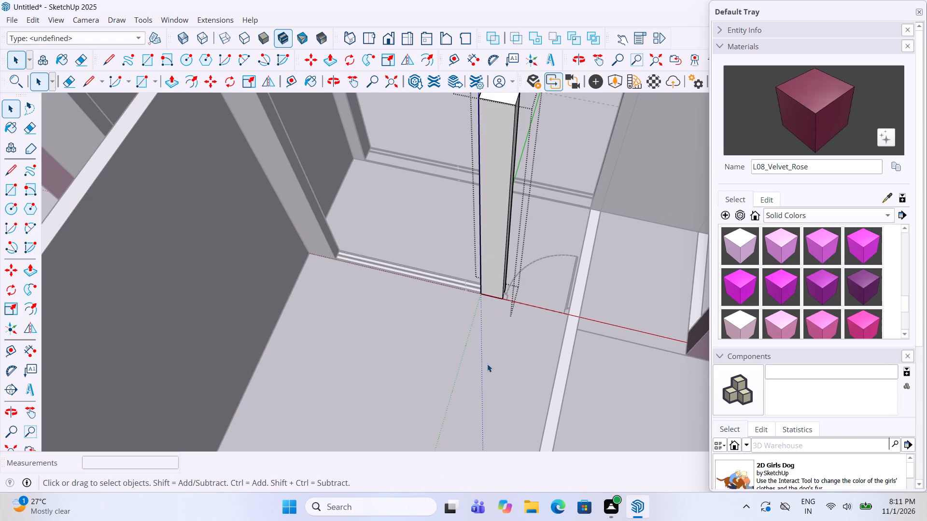
{"action": "left_click", "coordinate": [487, 364]}
Push/Pull the front wall between the two door openings, at the end of the raised long wall, up to the neighbouring wall's top.
{"action": "scroll", "coordinate": [528, 180], "scroll_direction": "down", "scroll_amount": 7}
{"action": "scroll", "coordinate": [589, 82], "scroll_direction": "down", "scroll_amount": 6}
{"action": "scroll", "coordinate": [378, 285], "scroll_direction": "down", "scroll_amount": 5}
{"action": "scroll", "coordinate": [346, 339], "scroll_direction": "up", "scroll_amount": 4}
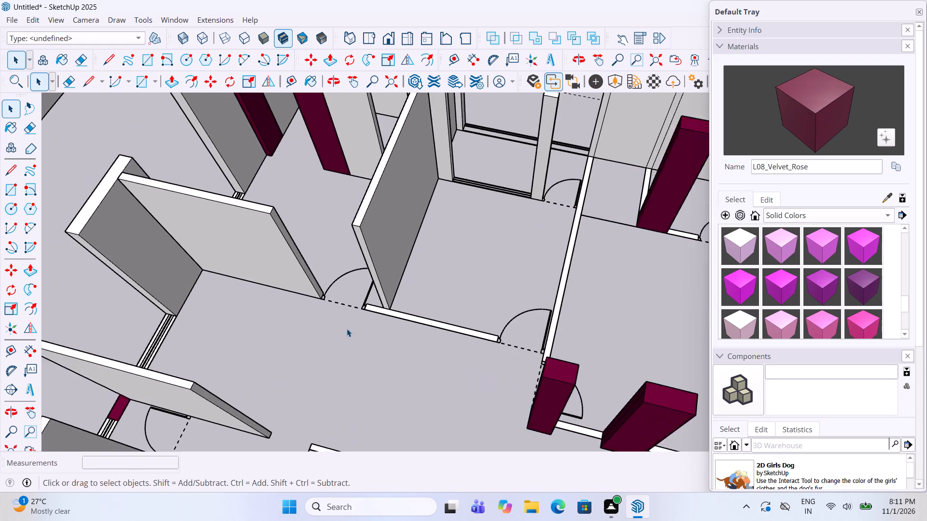
{"action": "scroll", "coordinate": [347, 329], "scroll_direction": "up", "scroll_amount": 6}
{"action": "double_click", "coordinate": [423, 328]}
{"action": "key", "text": "p"}
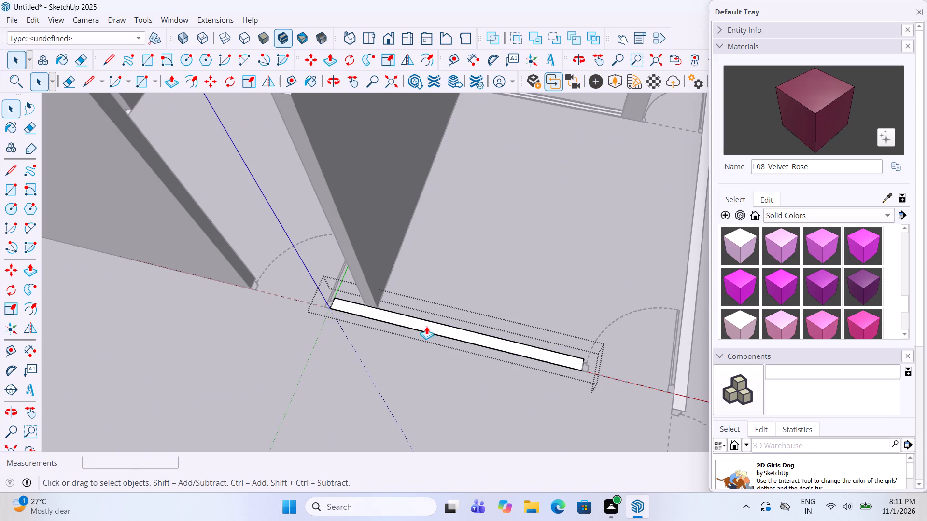
{"action": "left_click", "coordinate": [427, 326]}
{"action": "scroll", "coordinate": [431, 298], "scroll_direction": "down", "scroll_amount": 6}
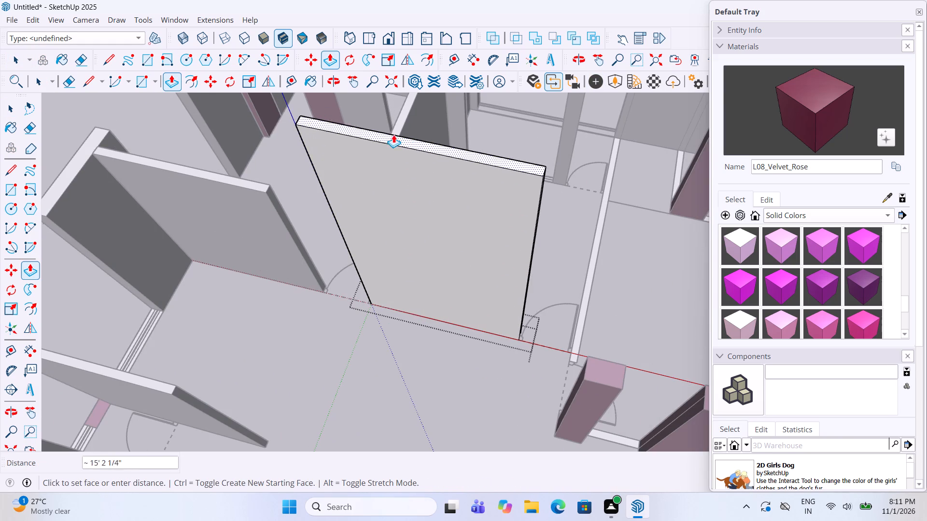
{"action": "left_click", "coordinate": [229, 182]}
{"action": "key", "text": "space"}
{"action": "left_click", "coordinate": [295, 377]}
Push/Pull the long dividing wall beyond the second door opening up 10' to the front wall's top.
{"action": "scroll", "coordinate": [453, 268], "scroll_direction": "down", "scroll_amount": 5}
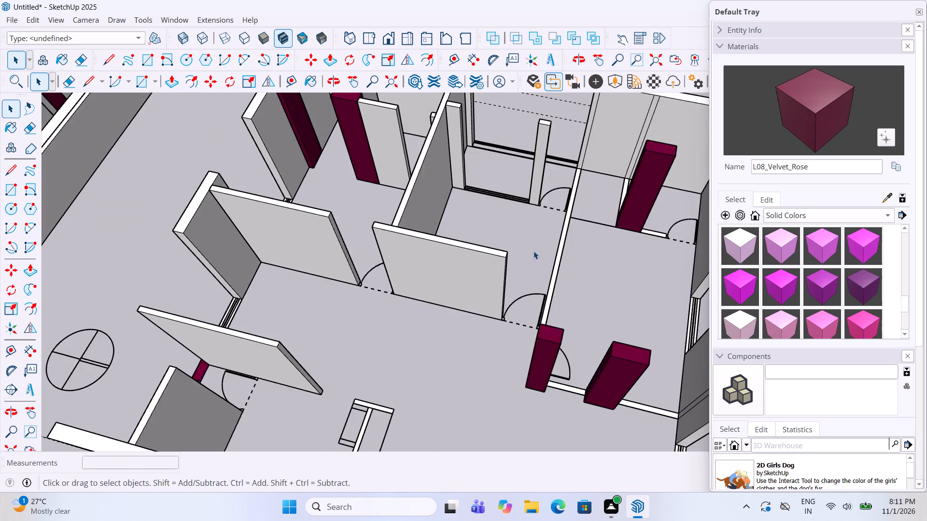
{"action": "scroll", "coordinate": [695, 207], "scroll_direction": "up", "scroll_amount": 4}
{"action": "double_click", "coordinate": [482, 296]}
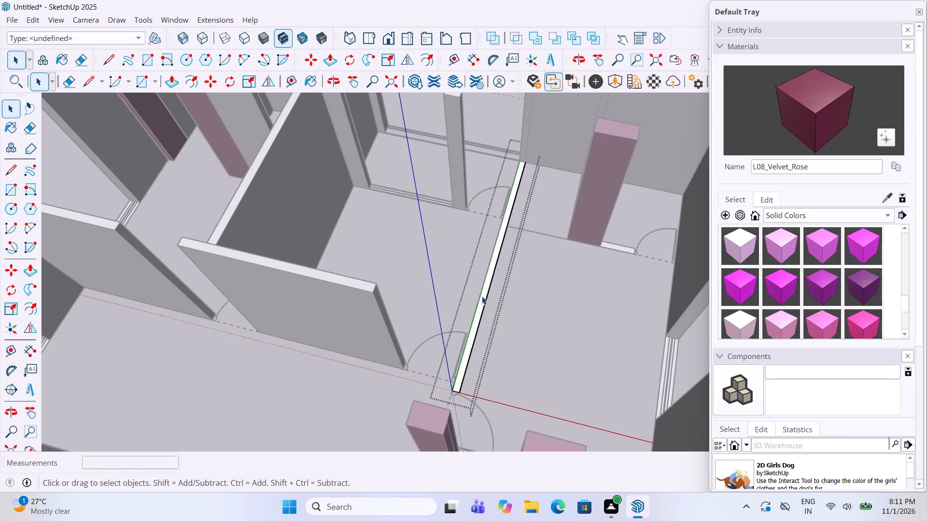
{"action": "key", "text": "p"}
{"action": "left_click", "coordinate": [482, 295]}
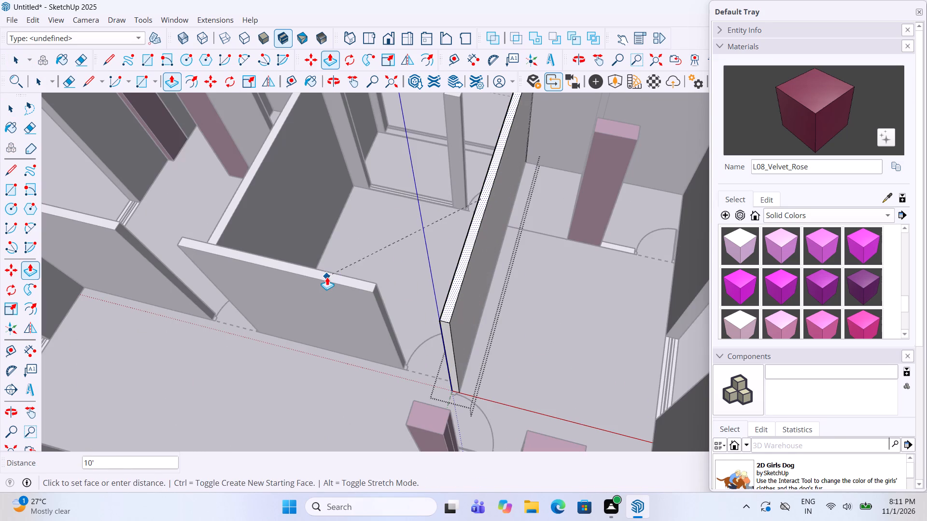
{"action": "left_click", "coordinate": [327, 277]}
{"action": "key", "text": "space"}
{"action": "left_click", "coordinate": [452, 218]}
Push/Pull the wall piece between the painted column and the door opening in the adjoining bedroom up 10'.
{"action": "scroll", "coordinate": [390, 254], "scroll_direction": "down", "scroll_amount": 4}
{"action": "left_click", "coordinate": [555, 296]}
{"action": "scroll", "coordinate": [506, 281], "scroll_direction": "down", "scroll_amount": 2}
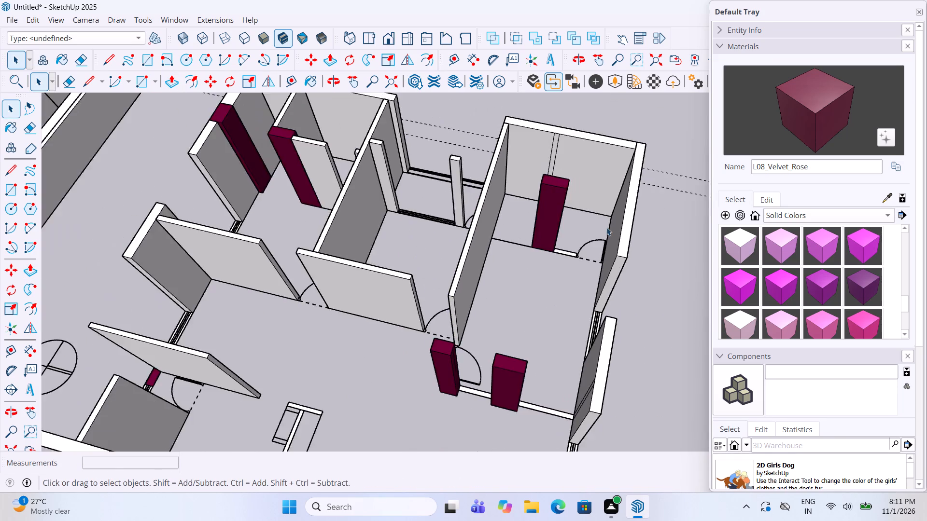
{"action": "scroll", "coordinate": [606, 227], "scroll_direction": "up", "scroll_amount": 8}
{"action": "double_click", "coordinate": [547, 267]}
{"action": "key", "text": "p"}
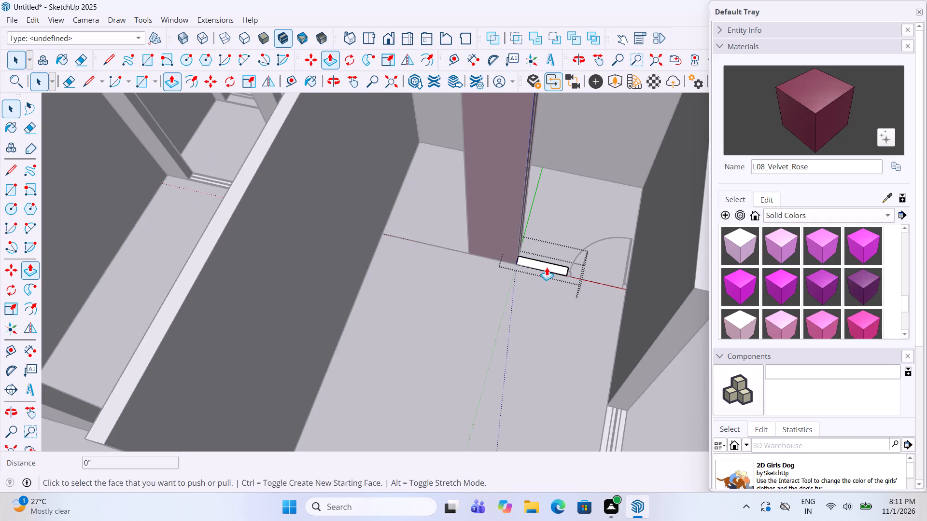
{"action": "left_click", "coordinate": [547, 267]}
{"action": "scroll", "coordinate": [549, 255], "scroll_direction": "down", "scroll_amount": 6}
{"action": "left_click", "coordinate": [621, 259]}
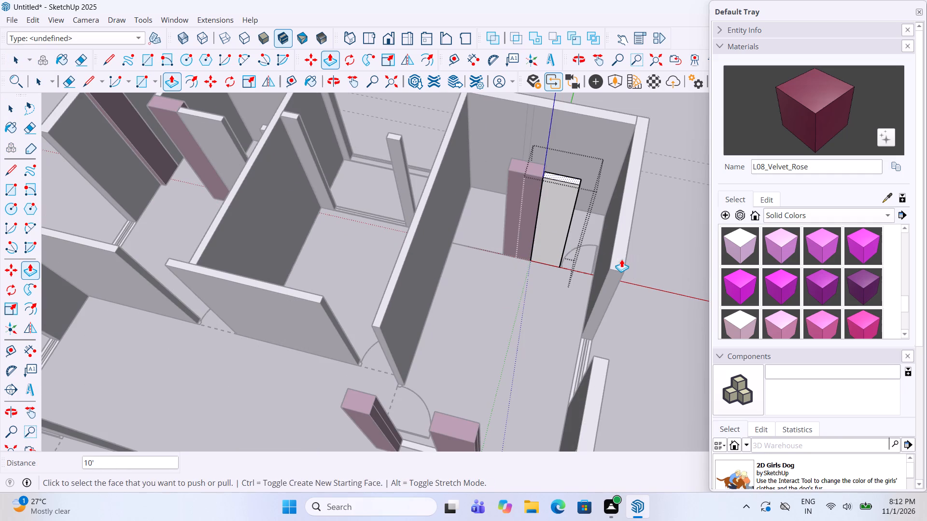
{"action": "key", "text": "space"}
{"action": "left_click", "coordinate": [660, 238]}
Push/Pull the partition between that painted column and the outer wall up to the outer wall's top.
{"action": "middle_click_drag", "start_coordinate": [479, 157], "coordinate": [493, 288]}
{"action": "scroll", "coordinate": [526, 155], "scroll_direction": "up", "scroll_amount": 2}
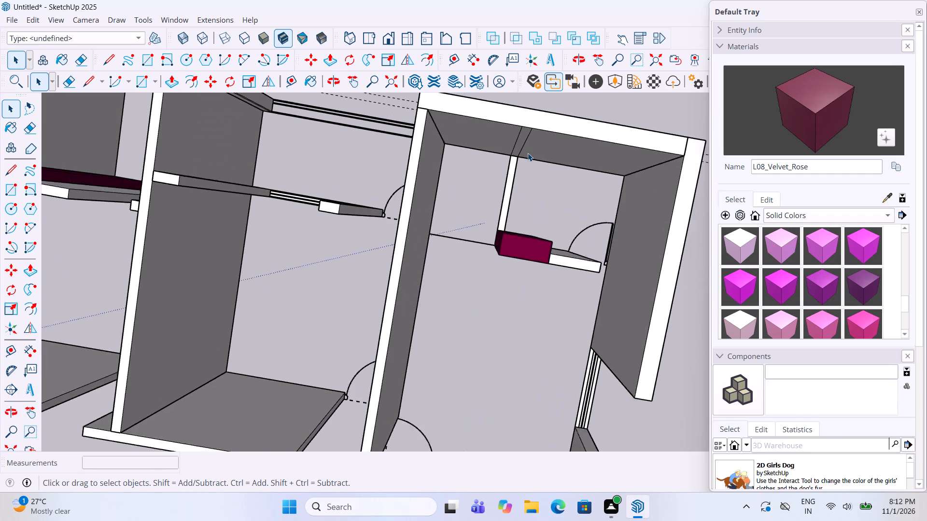
{"action": "scroll", "coordinate": [528, 153], "scroll_direction": "up", "scroll_amount": 1}
{"action": "double_click", "coordinate": [506, 198]}
{"action": "key", "text": "p"}
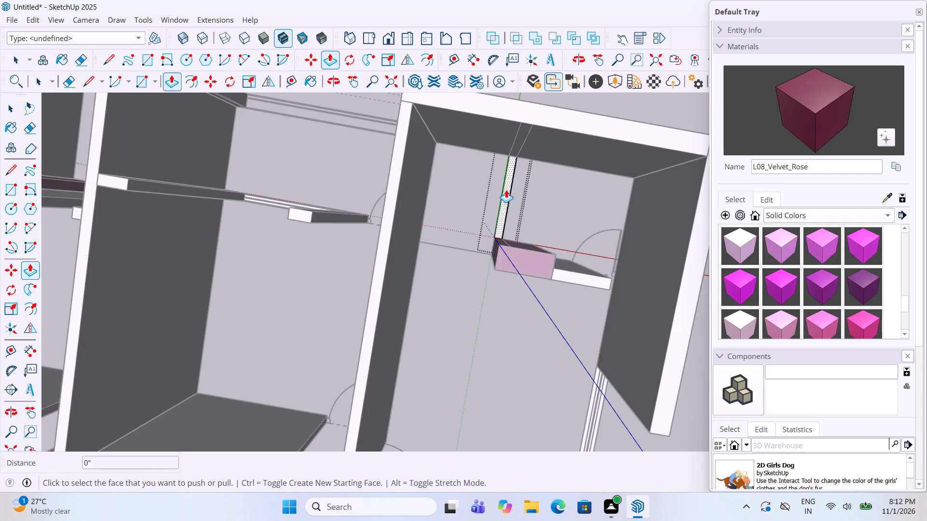
{"action": "left_click", "coordinate": [506, 190]}
{"action": "left_click", "coordinate": [580, 127]}
{"action": "key", "text": "space"}
{"action": "left_click", "coordinate": [557, 201]}
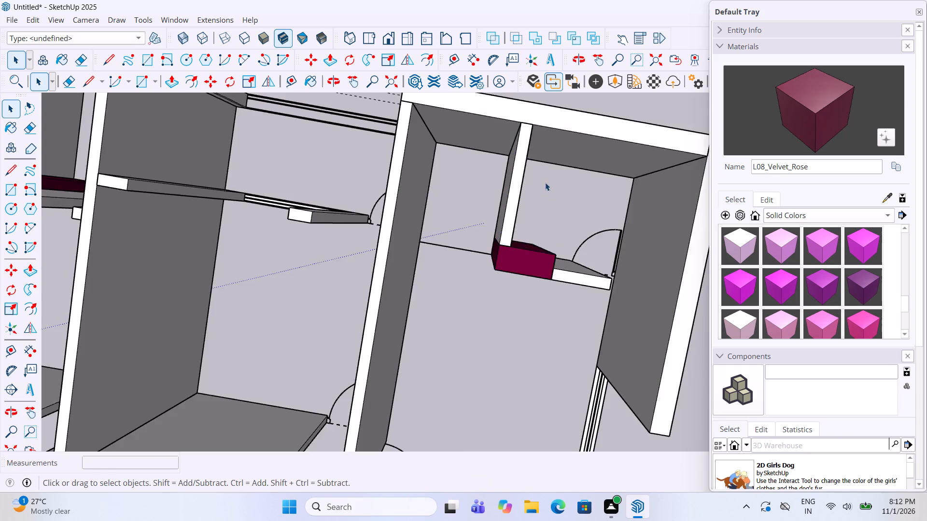
Push/Pull the wall piece between the two painted columns at the bedroom's front up to the columns' tops.
{"action": "scroll", "coordinate": [528, 161], "scroll_direction": "down", "scroll_amount": 13}
{"action": "scroll", "coordinate": [466, 493], "scroll_direction": "up", "scroll_amount": 5}
{"action": "middle_click_drag", "start_coordinate": [490, 450], "coordinate": [497, 309]}
{"action": "scroll", "coordinate": [503, 304], "scroll_direction": "up", "scroll_amount": 7}
{"action": "left_click", "coordinate": [481, 330]}
{"action": "double_click", "coordinate": [485, 329]}
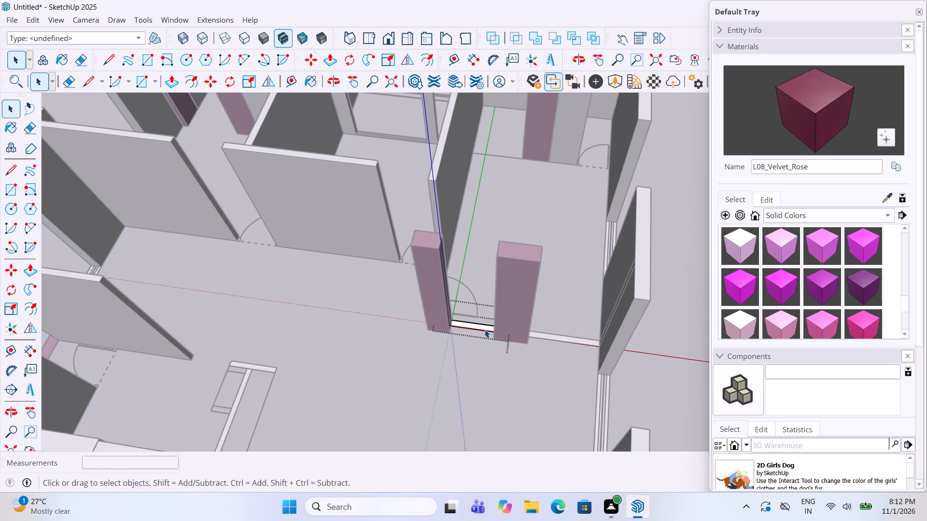
{"action": "key", "text": "p"}
{"action": "left_click", "coordinate": [484, 324]}
{"action": "scroll", "coordinate": [477, 325], "scroll_direction": "up", "scroll_amount": 2}
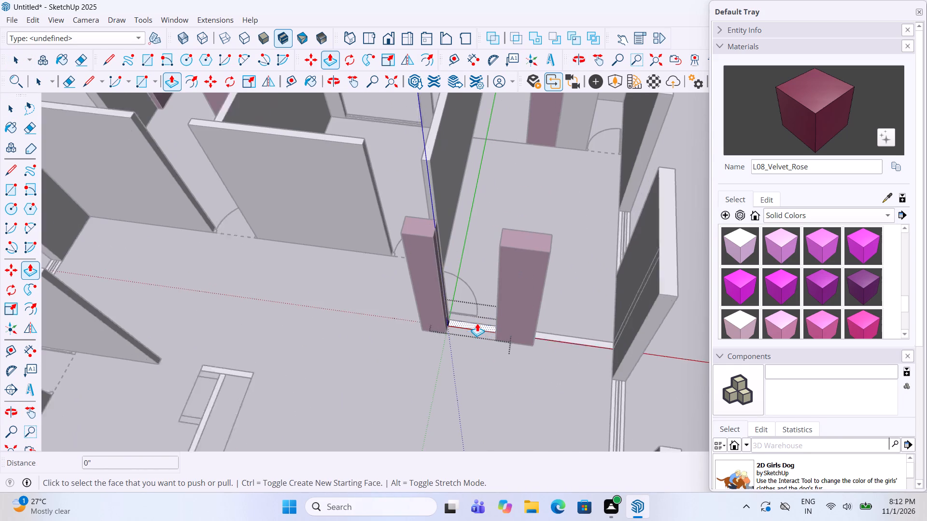
{"action": "scroll", "coordinate": [477, 323], "scroll_direction": "up", "scroll_amount": 2}
{"action": "left_click", "coordinate": [477, 323]}
{"action": "left_click", "coordinate": [477, 325]}
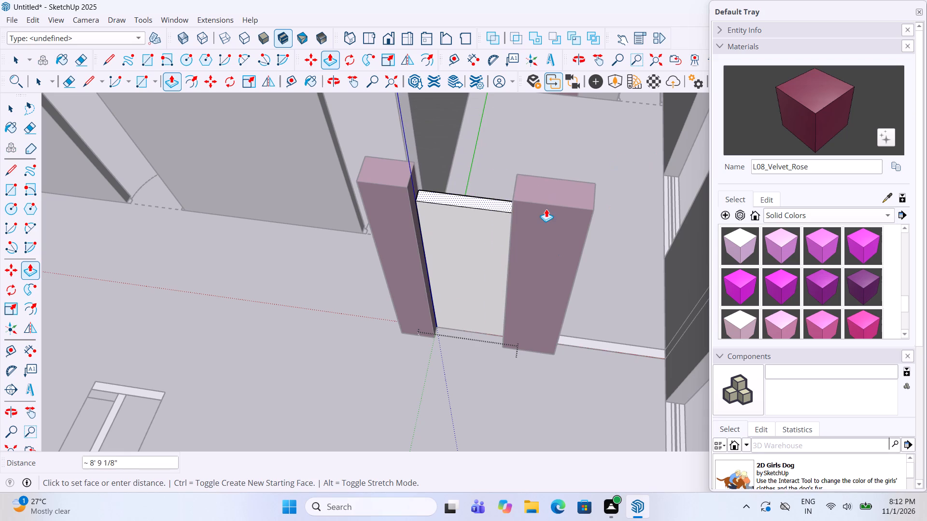
{"action": "left_click", "coordinate": [546, 209]}
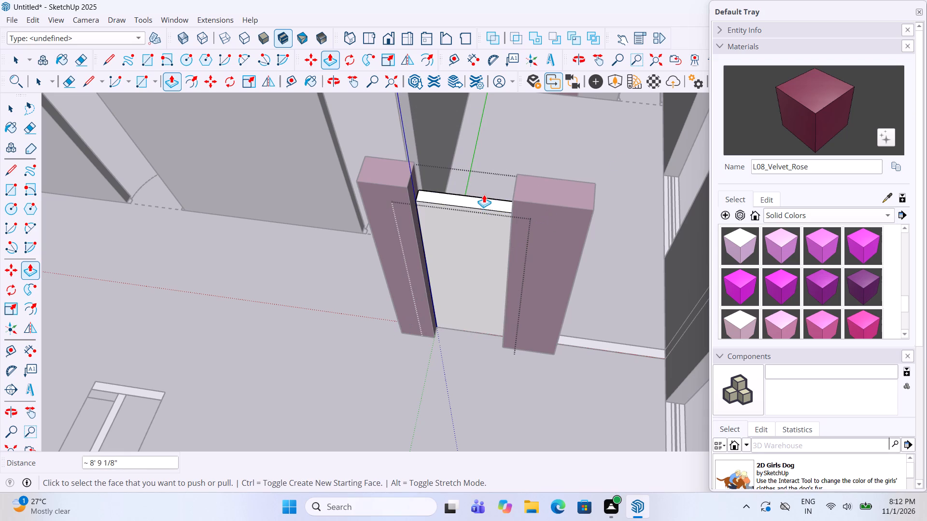
{"action": "left_click", "coordinate": [482, 201]}
{"action": "left_click", "coordinate": [581, 187]}
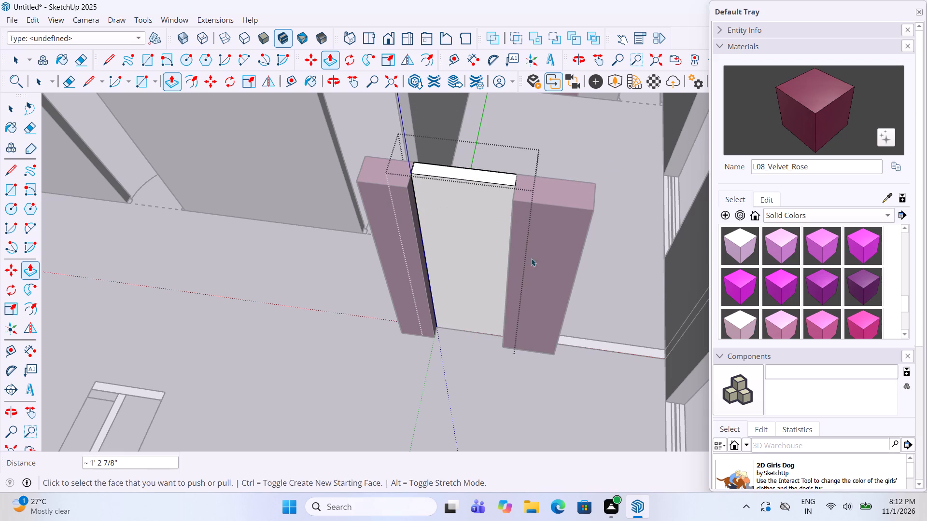
{"action": "key", "text": "space"}
{"action": "left_click", "coordinate": [421, 407]}
Push/Pull the bedroom's front wall piece between the larger painted column and the outer wall up to the column's top.
{"action": "scroll", "coordinate": [622, 350], "scroll_direction": "up", "scroll_amount": 3}
{"action": "double_click", "coordinate": [620, 350]}
{"action": "key", "text": "p"}
{"action": "left_click", "coordinate": [621, 347]}
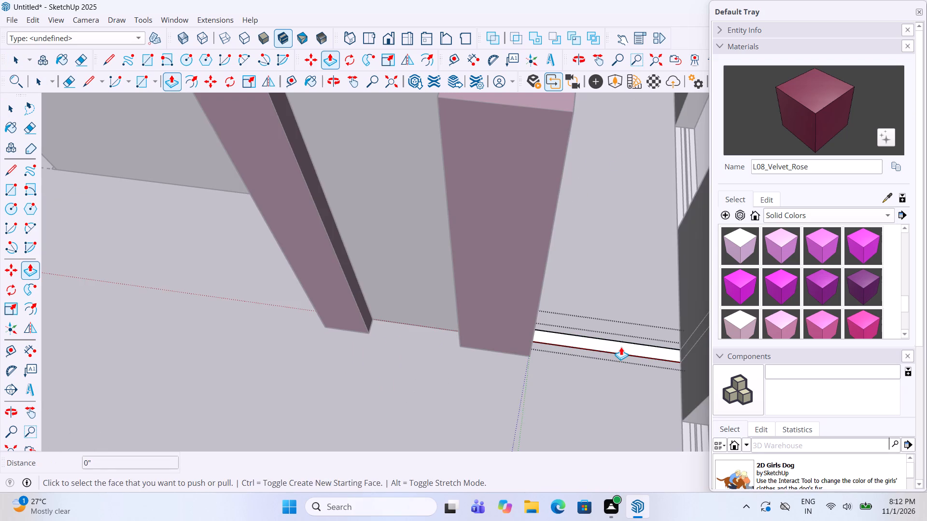
{"action": "scroll", "coordinate": [623, 301], "scroll_direction": "down", "scroll_amount": 5}
{"action": "left_click", "coordinate": [549, 154]}
{"action": "key", "text": "space"}
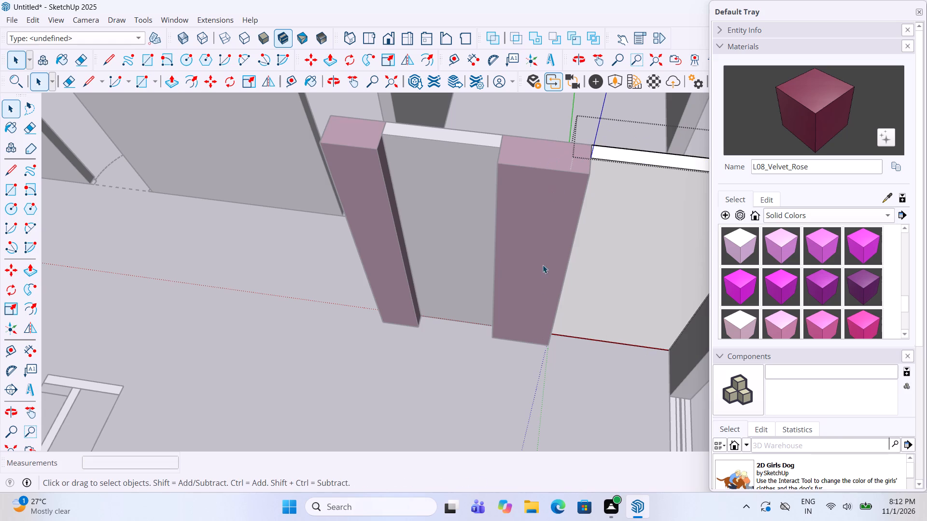
Push/Pull the narrow partition running inward from the front wall of the unfurnished storey up 10'.
{"action": "left_click", "coordinate": [528, 363]}
{"action": "scroll", "coordinate": [525, 321], "scroll_direction": "down", "scroll_amount": 6}
{"action": "scroll", "coordinate": [534, 224], "scroll_direction": "down", "scroll_amount": 6}
{"action": "middle_click_drag", "start_coordinate": [533, 240], "coordinate": [414, 411]}
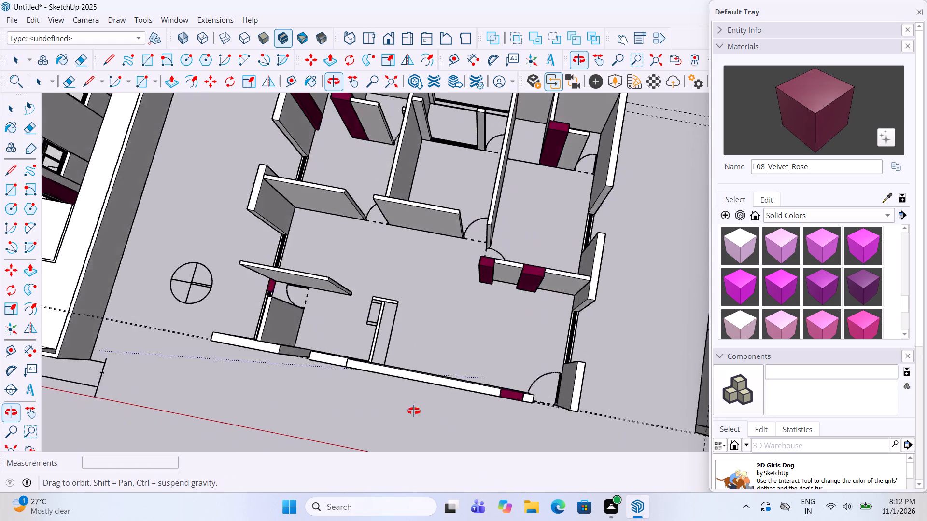
{"action": "middle_click_drag", "start_coordinate": [414, 411], "coordinate": [364, 390]}
{"action": "middle_click_drag", "start_coordinate": [423, 379], "coordinate": [352, 96]}
{"action": "middle_click_drag", "start_coordinate": [362, 203], "coordinate": [166, 286]}
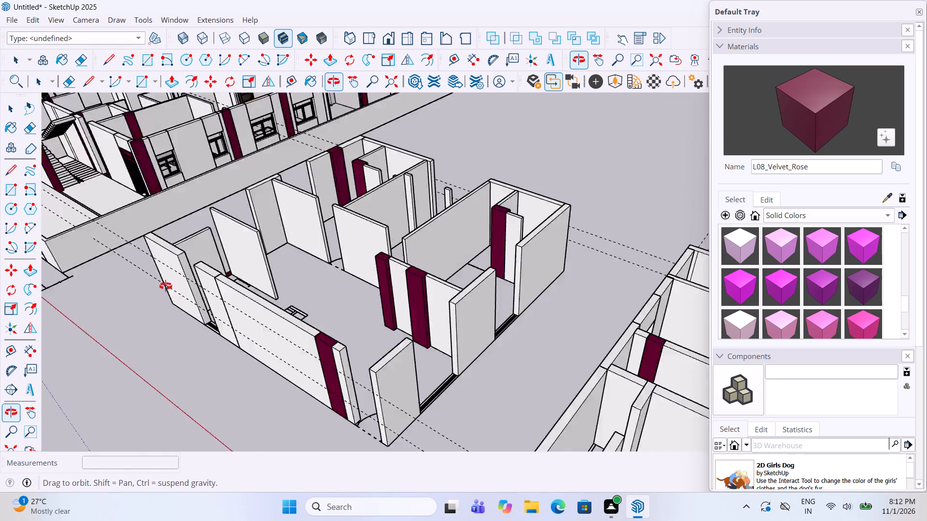
{"action": "middle_click_drag", "start_coordinate": [166, 286], "coordinate": [132, 307]}
{"action": "scroll", "coordinate": [336, 210], "scroll_direction": "up", "scroll_amount": 13}
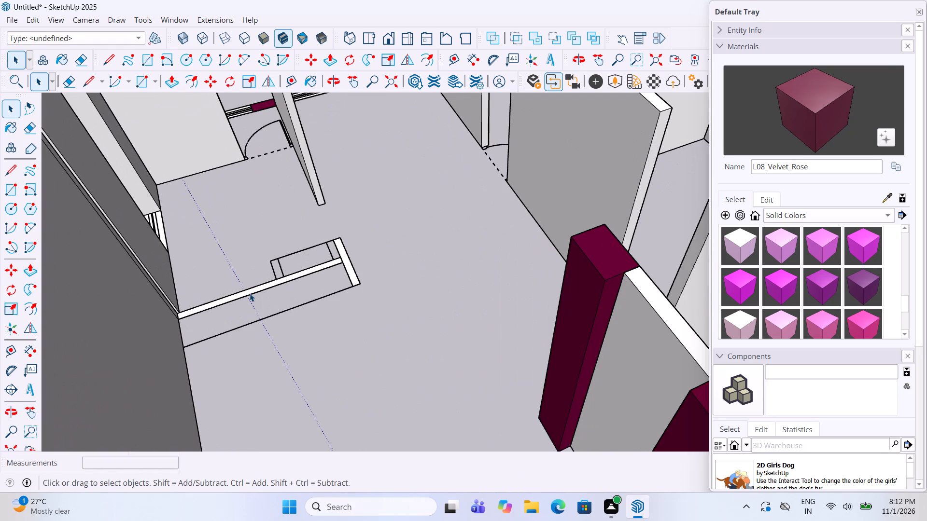
{"action": "left_click", "coordinate": [250, 291]}
{"action": "double_click", "coordinate": [259, 286]}
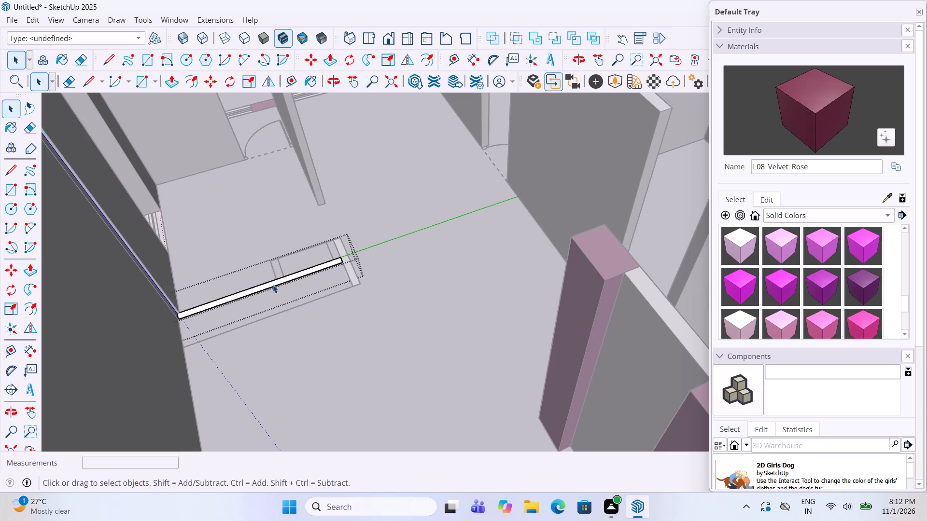
{"action": "key", "text": "p"}
{"action": "left_click", "coordinate": [274, 279]}
{"action": "scroll", "coordinate": [295, 244], "scroll_direction": "down", "scroll_amount": 3}
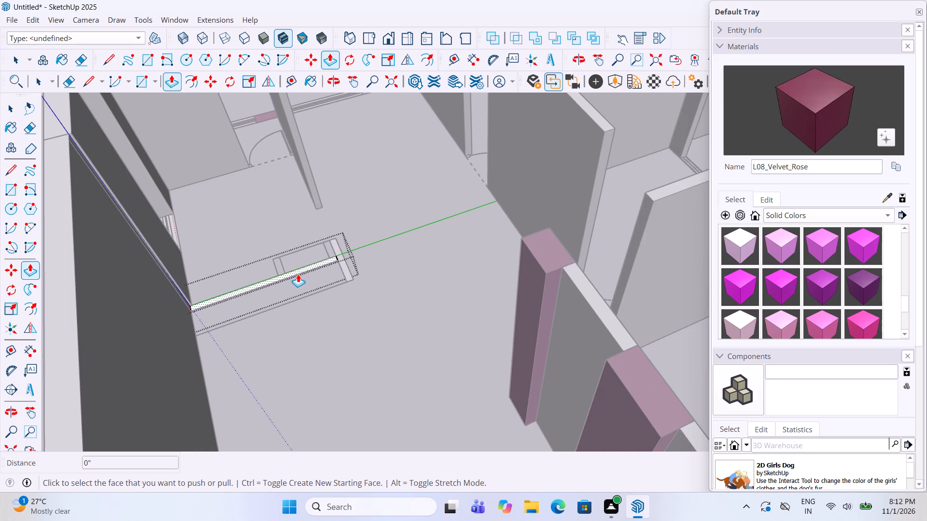
{"action": "left_click", "coordinate": [298, 272]}
{"action": "scroll", "coordinate": [302, 243], "scroll_direction": "down", "scroll_amount": 4}
{"action": "left_click", "coordinate": [534, 147]}
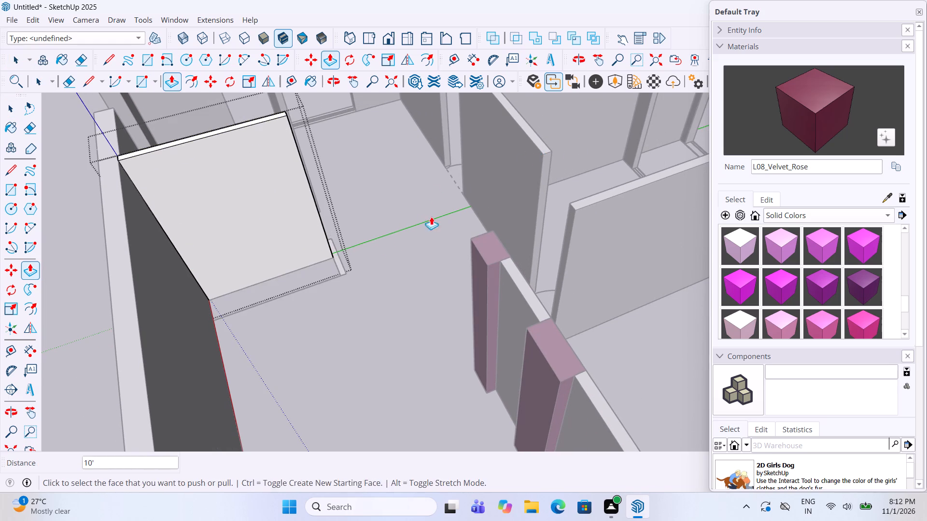
{"action": "key", "text": "space"}
{"action": "left_click", "coordinate": [313, 327]}
Push/Pull the short cross wall piece at that partition's inner end up 10'.
{"action": "scroll", "coordinate": [335, 237], "scroll_direction": "up", "scroll_amount": 3}
{"action": "double_click", "coordinate": [341, 278]}
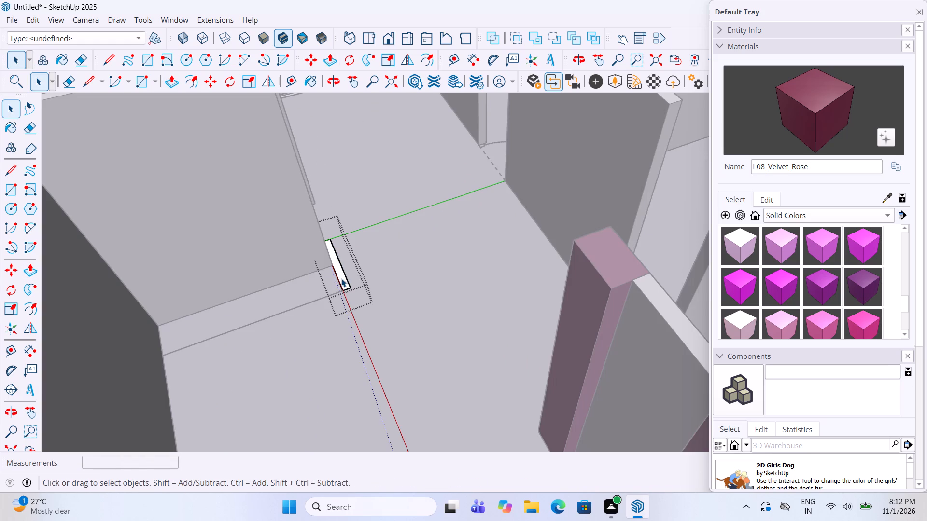
{"action": "key", "text": "p"}
{"action": "left_click", "coordinate": [341, 278]}
{"action": "scroll", "coordinate": [343, 257], "scroll_direction": "down", "scroll_amount": 5}
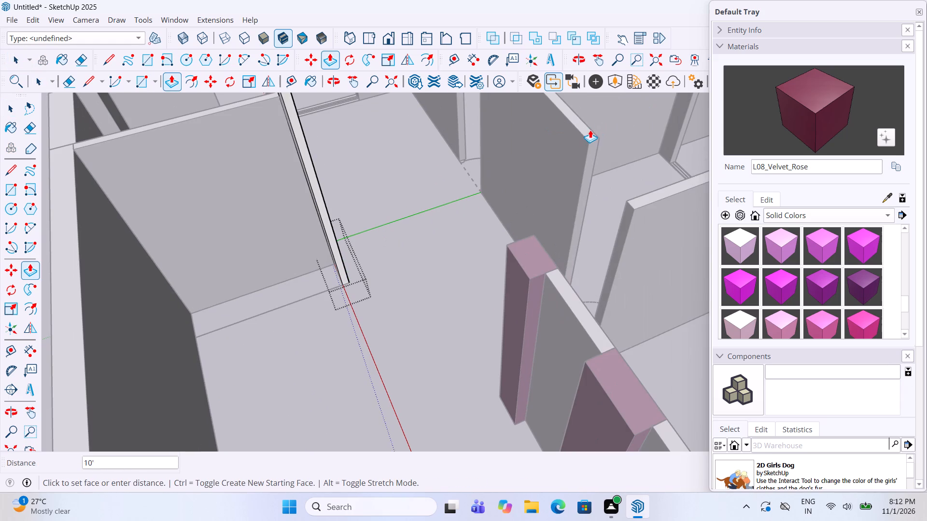
{"action": "left_click", "coordinate": [589, 132]}
{"action": "key", "text": "space"}
{"action": "left_click", "coordinate": [319, 338]}
Examine the unfurnished storey's walls and compare them with the neighbouring furnished storey.
{"action": "scroll", "coordinate": [326, 335], "scroll_direction": "down", "scroll_amount": 6}
{"action": "scroll", "coordinate": [411, 281], "scroll_direction": "down", "scroll_amount": 4}
{"action": "middle_click_drag", "start_coordinate": [554, 200], "coordinate": [623, 295]}
{"action": "middle_click_drag", "start_coordinate": [353, 235], "coordinate": [504, 242]}
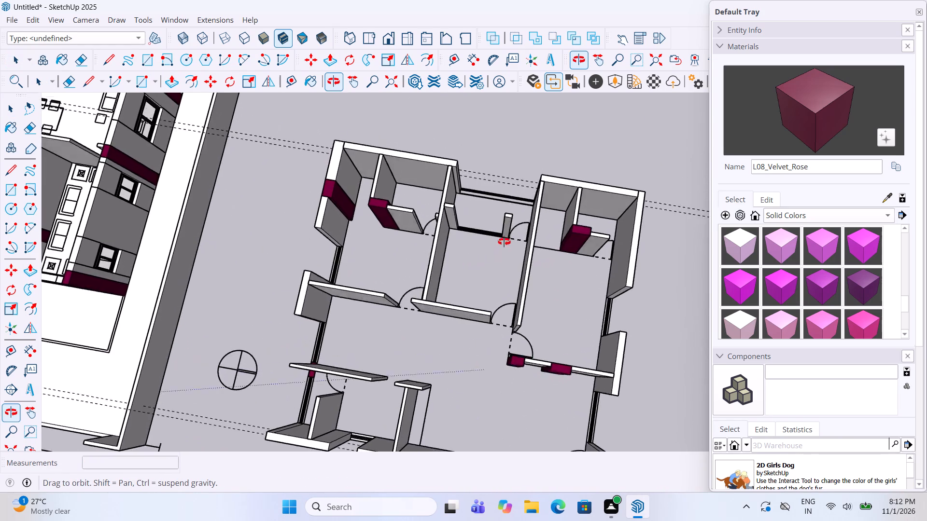
{"action": "middle_click_drag", "start_coordinate": [504, 242], "coordinate": [526, 208]}
{"action": "scroll", "coordinate": [574, 168], "scroll_direction": "down", "scroll_amount": 6}
{"action": "scroll", "coordinate": [310, 175], "scroll_direction": "down", "scroll_amount": 12}
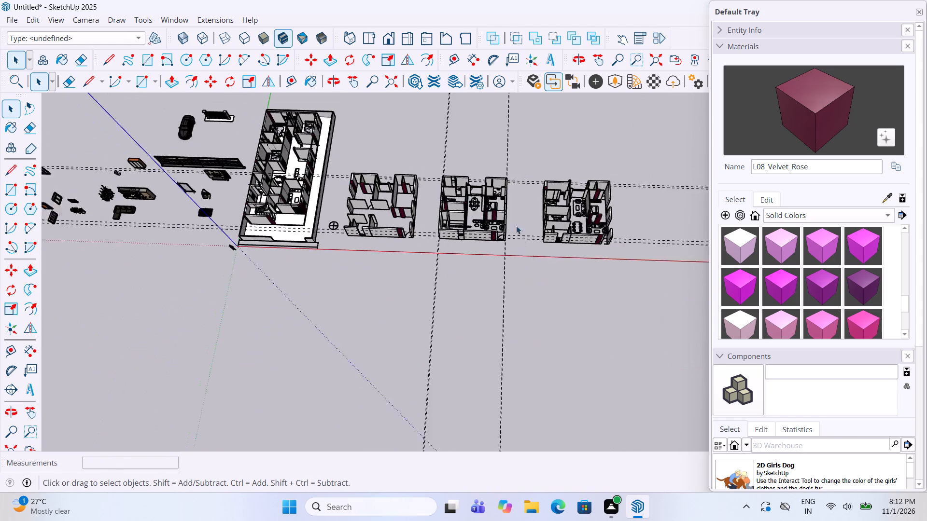
{"action": "scroll", "coordinate": [425, 132], "scroll_direction": "up", "scroll_amount": 4}
{"action": "scroll", "coordinate": [579, 253], "scroll_direction": "up", "scroll_amount": 5}
{"action": "scroll", "coordinate": [361, 232], "scroll_direction": "up", "scroll_amount": 5}
{"action": "scroll", "coordinate": [478, 216], "scroll_direction": "up", "scroll_amount": 1}
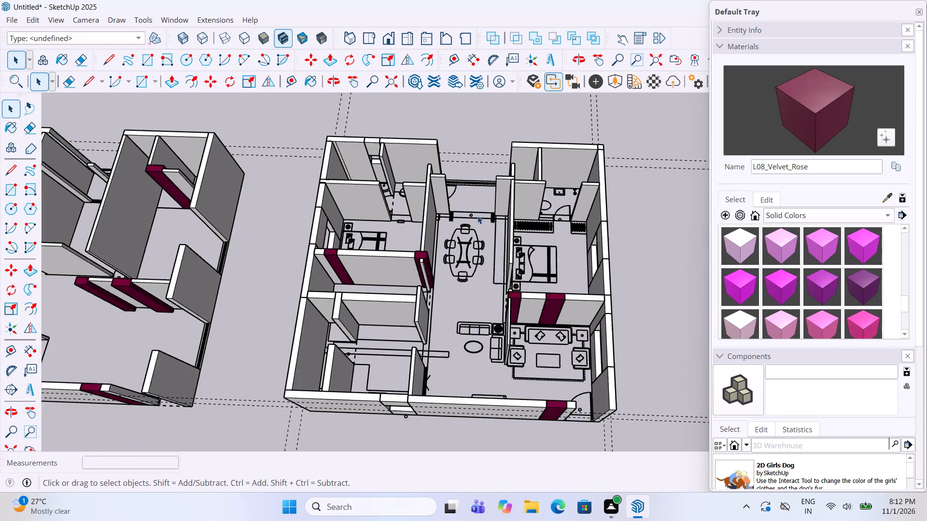
{"action": "scroll", "coordinate": [478, 216], "scroll_direction": "up", "scroll_amount": 4}
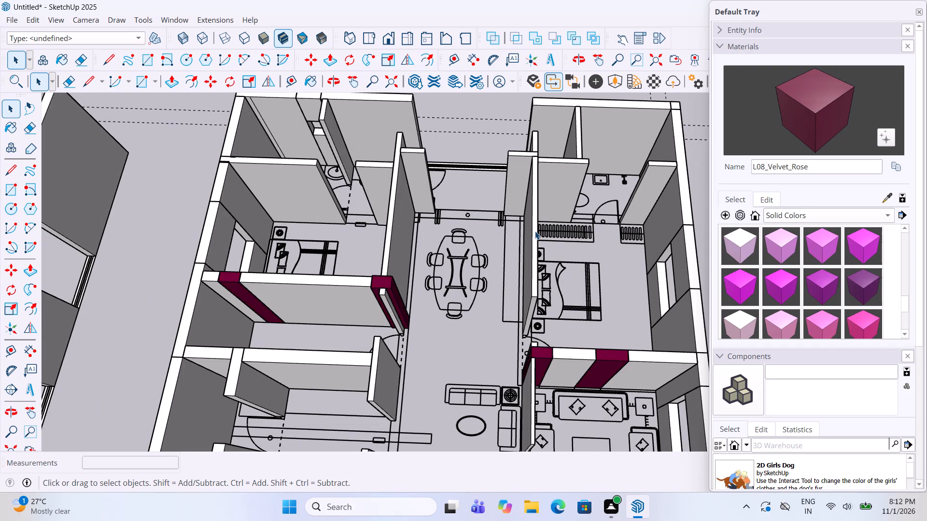
{"action": "scroll", "coordinate": [535, 231], "scroll_direction": "down", "scroll_amount": 13}
{"action": "scroll", "coordinate": [19, 342], "scroll_direction": "up", "scroll_amount": 6}
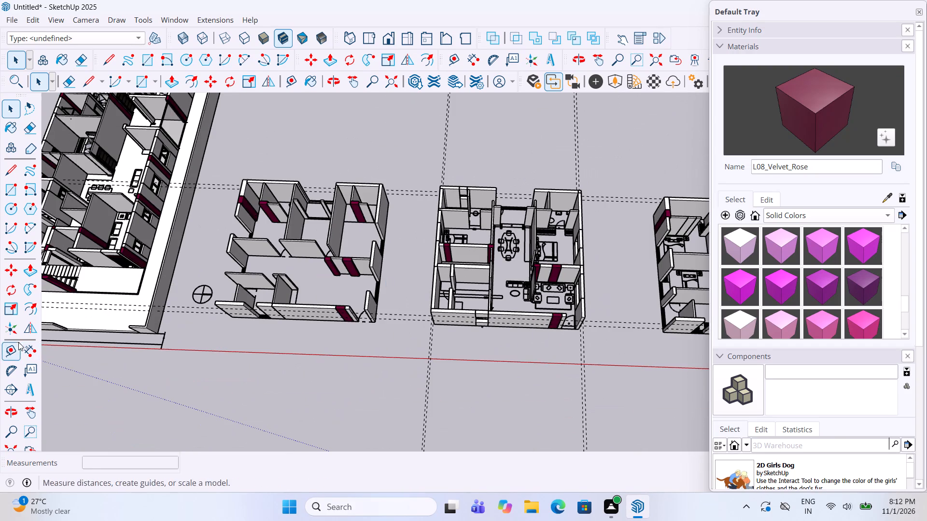
Draw a floor rectangle about 36' 2" by 33' 11" across the underside of the unfurnished storey, between opposite outer corners.
{"action": "scroll", "coordinate": [197, 312], "scroll_direction": "up", "scroll_amount": 2}
{"action": "scroll", "coordinate": [280, 284], "scroll_direction": "up", "scroll_amount": 4}
{"action": "middle_click_drag", "start_coordinate": [365, 397], "coordinate": [441, 64]}
{"action": "scroll", "coordinate": [441, 65], "scroll_direction": "up", "scroll_amount": 1}
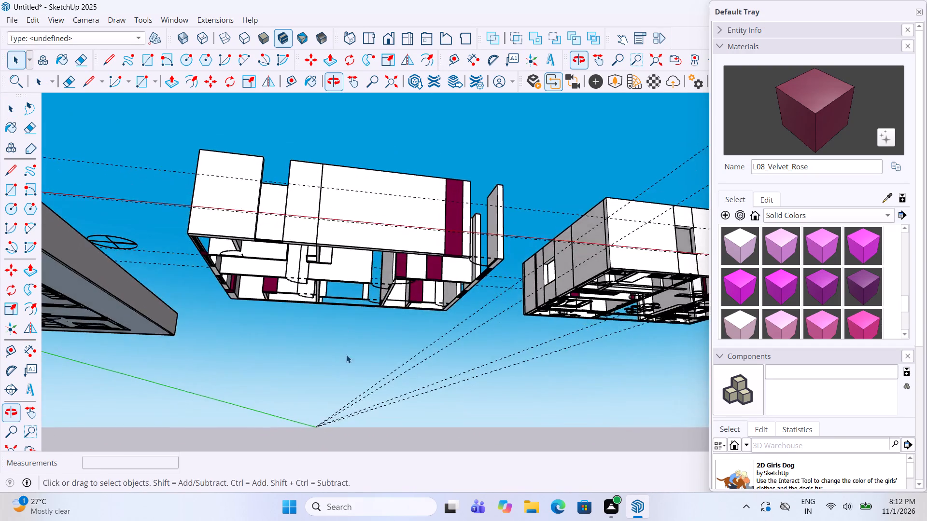
{"action": "middle_click_drag", "start_coordinate": [346, 355], "coordinate": [346, 259]}
{"action": "left_click", "coordinate": [1, 194]}
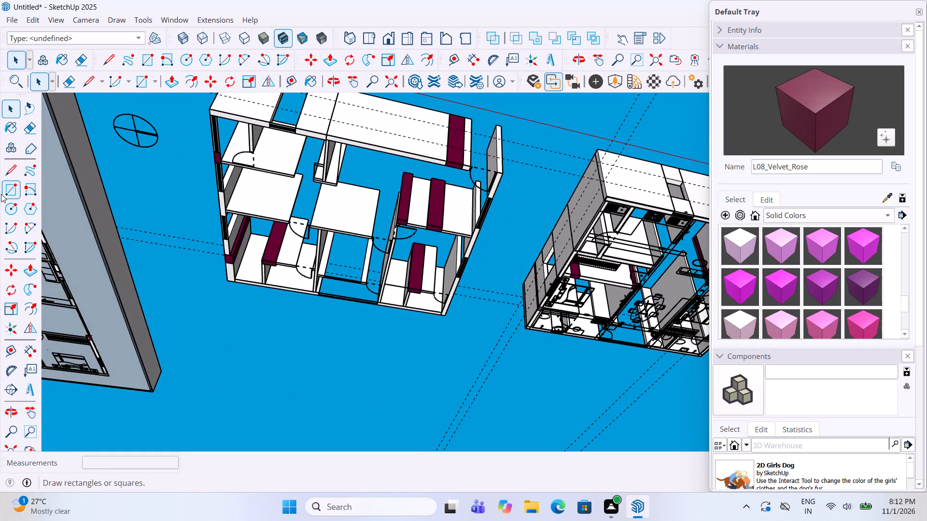
{"action": "left_click", "coordinate": [228, 284]}
{"action": "scroll", "coordinate": [495, 151], "scroll_direction": "up", "scroll_amount": 5}
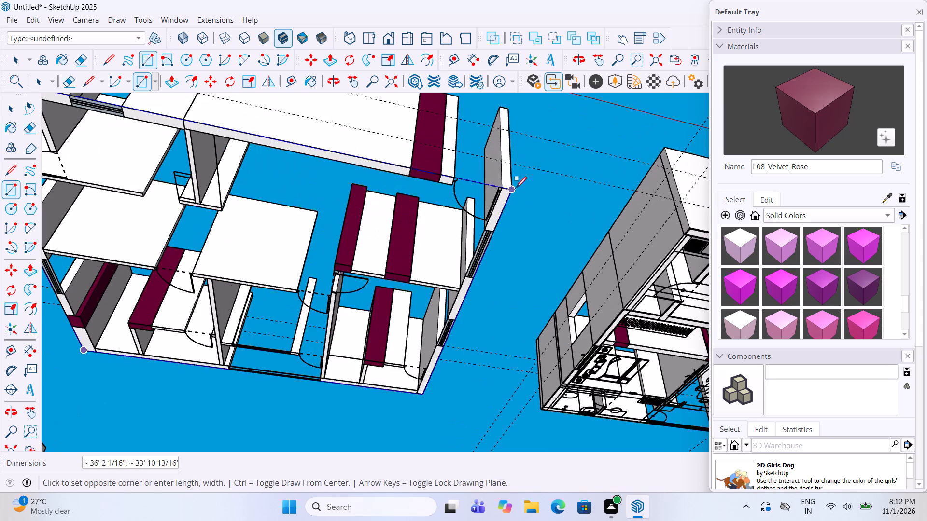
{"action": "left_click", "coordinate": [510, 189]}
{"action": "key", "text": "space"}
{"action": "left_click", "coordinate": [520, 221]}
Draw a 35' 11" by 33' 9" floor rectangle across the underside of the middle storey, between opposite outer corners.
{"action": "middle_click_drag", "start_coordinate": [483, 146], "coordinate": [480, 520]}
{"action": "middle_click_drag", "start_coordinate": [501, 192], "coordinate": [396, 272]}
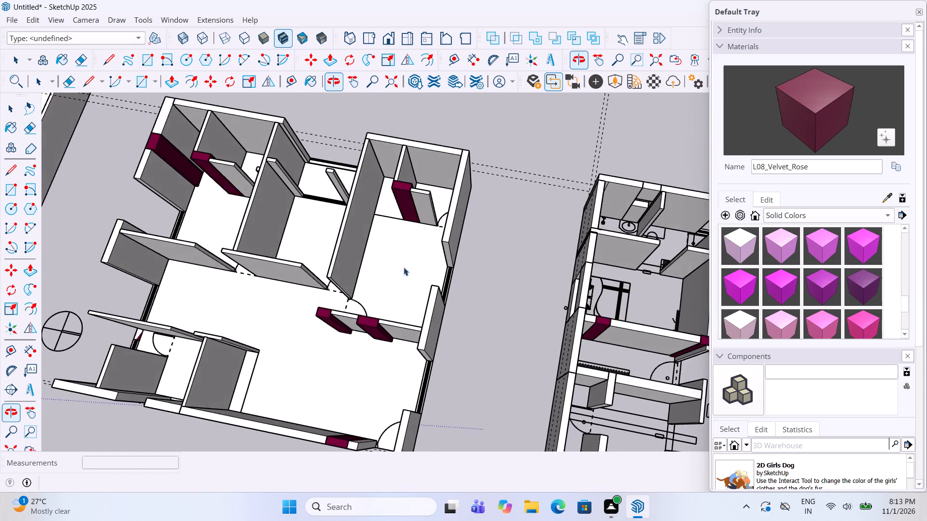
{"action": "scroll", "coordinate": [475, 177], "scroll_direction": "down", "scroll_amount": 6}
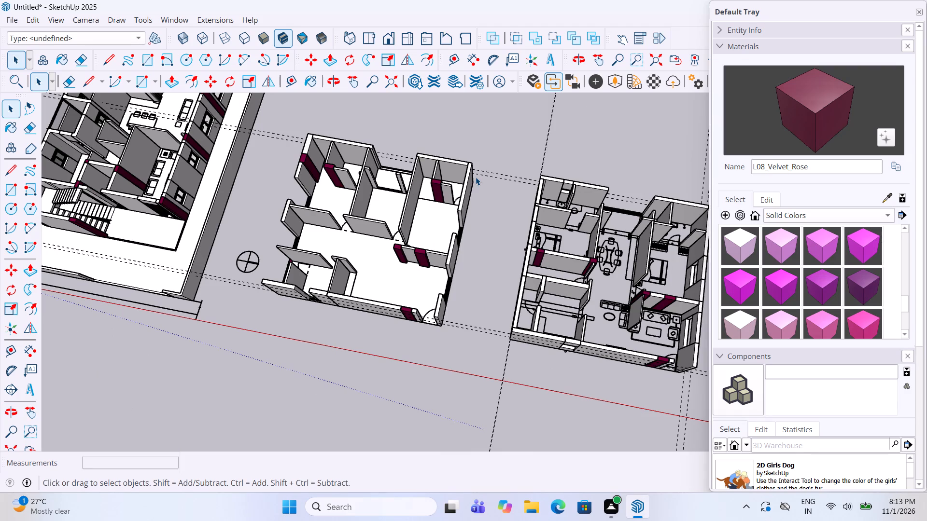
{"action": "scroll", "coordinate": [476, 177], "scroll_direction": "down", "scroll_amount": 7}
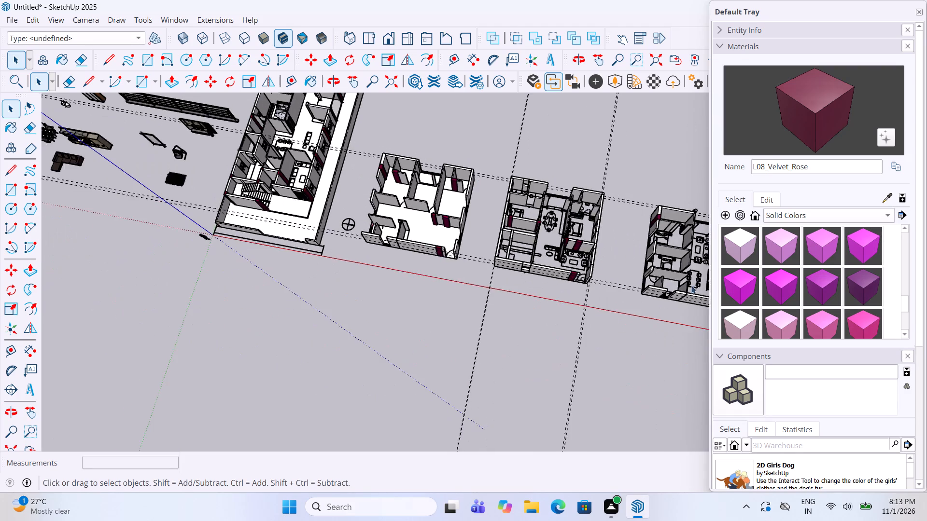
{"action": "scroll", "coordinate": [310, 240], "scroll_direction": "down", "scroll_amount": 6}
{"action": "scroll", "coordinate": [586, 247], "scroll_direction": "up", "scroll_amount": 5}
{"action": "scroll", "coordinate": [529, 248], "scroll_direction": "up", "scroll_amount": 9}
{"action": "scroll", "coordinate": [528, 248], "scroll_direction": "down", "scroll_amount": 6}
{"action": "scroll", "coordinate": [236, 301], "scroll_direction": "down", "scroll_amount": 4}
{"action": "middle_click_drag", "start_coordinate": [200, 318], "coordinate": [353, 69]}
{"action": "middle_click_drag", "start_coordinate": [249, 388], "coordinate": [249, 252]}
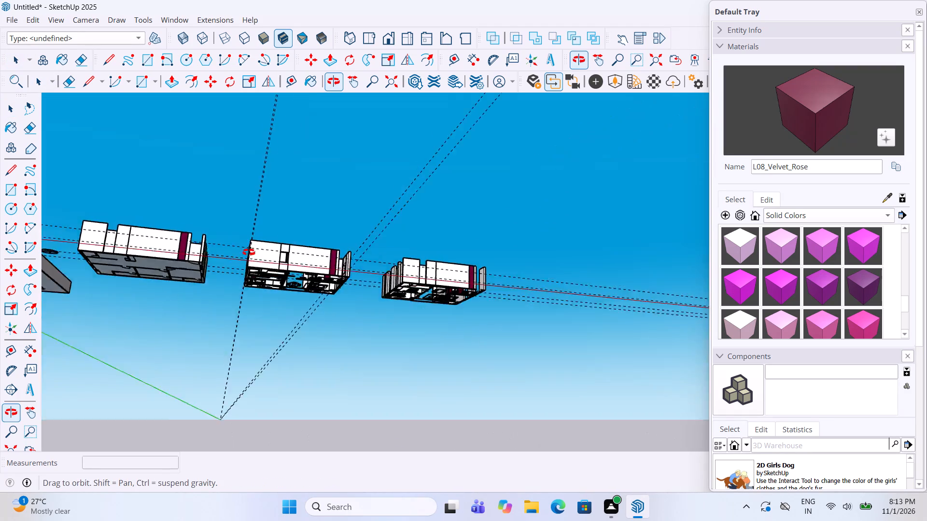
{"action": "middle_click_drag", "start_coordinate": [249, 252], "coordinate": [239, 221]}
{"action": "left_click", "coordinate": [11, 200]}
{"action": "left_click", "coordinate": [7, 190]}
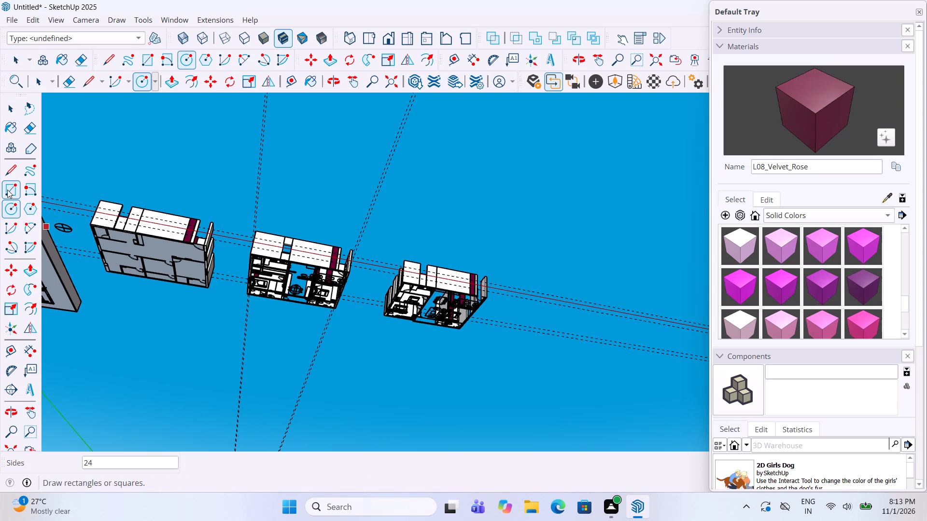
{"action": "scroll", "coordinate": [556, 338], "scroll_direction": "up", "scroll_amount": 4}
{"action": "scroll", "coordinate": [110, 262], "scroll_direction": "up", "scroll_amount": 17}
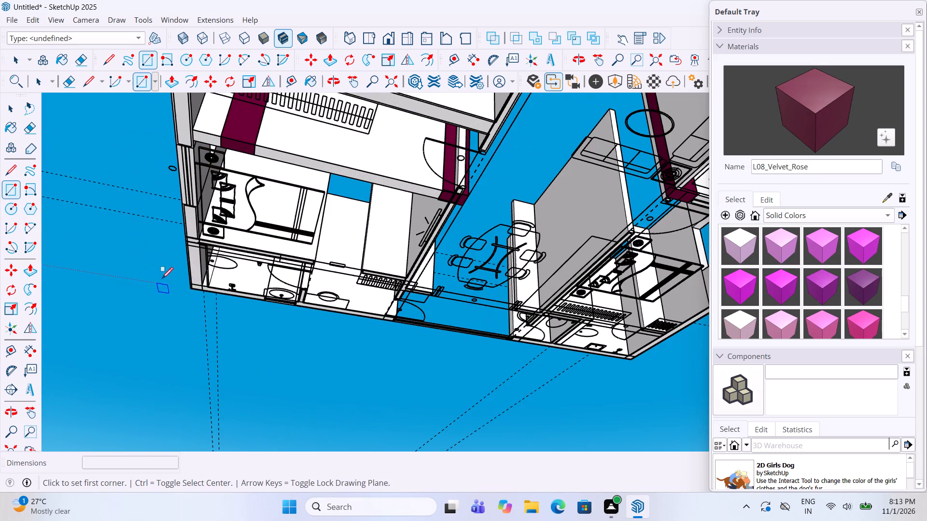
{"action": "left_click", "coordinate": [192, 291]}
{"action": "scroll", "coordinate": [204, 286], "scroll_direction": "down", "scroll_amount": 6}
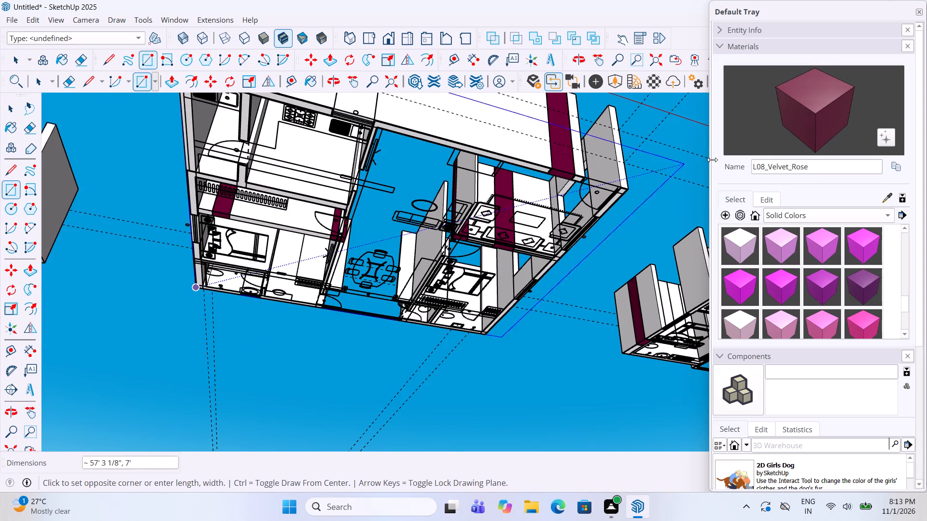
{"action": "scroll", "coordinate": [712, 160], "scroll_direction": "up", "scroll_amount": 4}
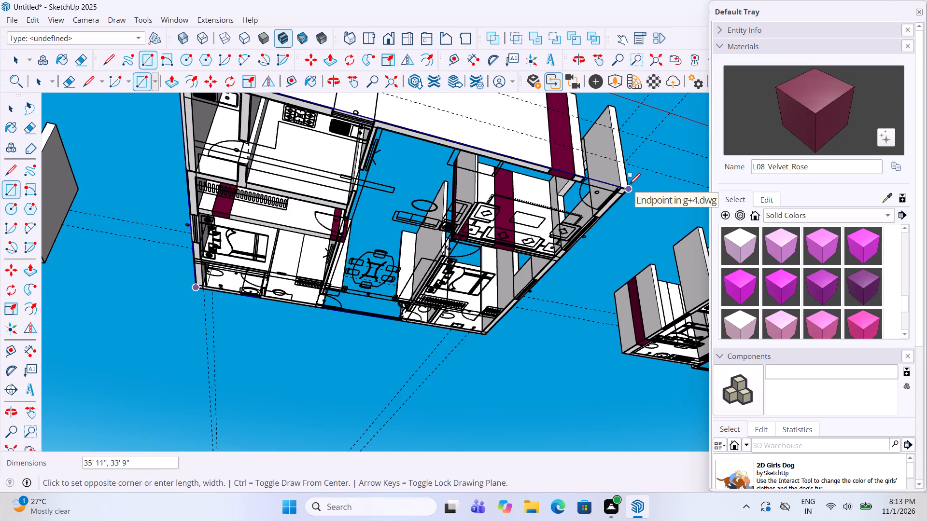
{"action": "scroll", "coordinate": [628, 189], "scroll_direction": "up", "scroll_amount": 5}
{"action": "left_click", "coordinate": [629, 188]}
Draw a floor rectangle across the underside of the storey farthest from the ground-floor model, between opposite outer wall corners.
{"action": "scroll", "coordinate": [101, 265], "scroll_direction": "down", "scroll_amount": 5}
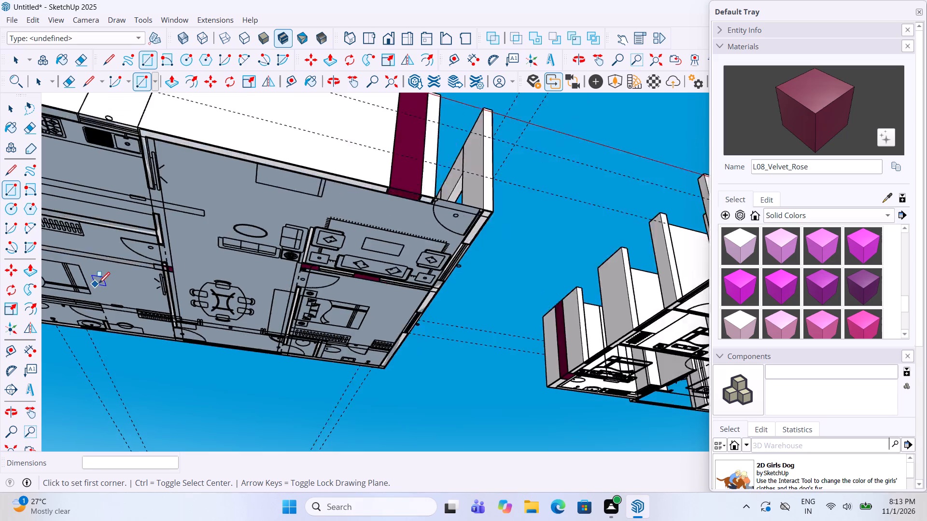
{"action": "scroll", "coordinate": [98, 285], "scroll_direction": "down", "scroll_amount": 9}
{"action": "scroll", "coordinate": [466, 425], "scroll_direction": "up", "scroll_amount": 3}
{"action": "scroll", "coordinate": [350, 334], "scroll_direction": "up", "scroll_amount": 14}
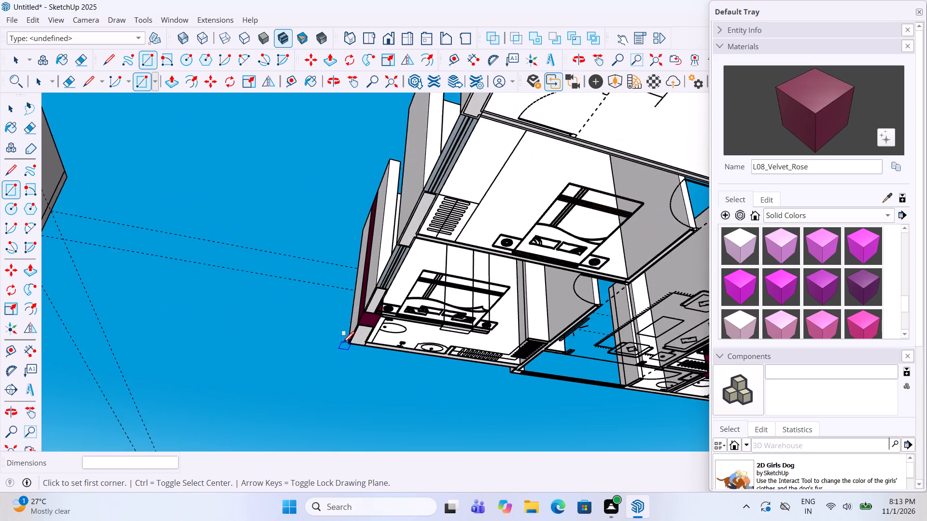
{"action": "scroll", "coordinate": [343, 344], "scroll_direction": "up", "scroll_amount": 3}
{"action": "left_click", "coordinate": [353, 343]}
{"action": "scroll", "coordinate": [339, 341], "scroll_direction": "down", "scroll_amount": 5}
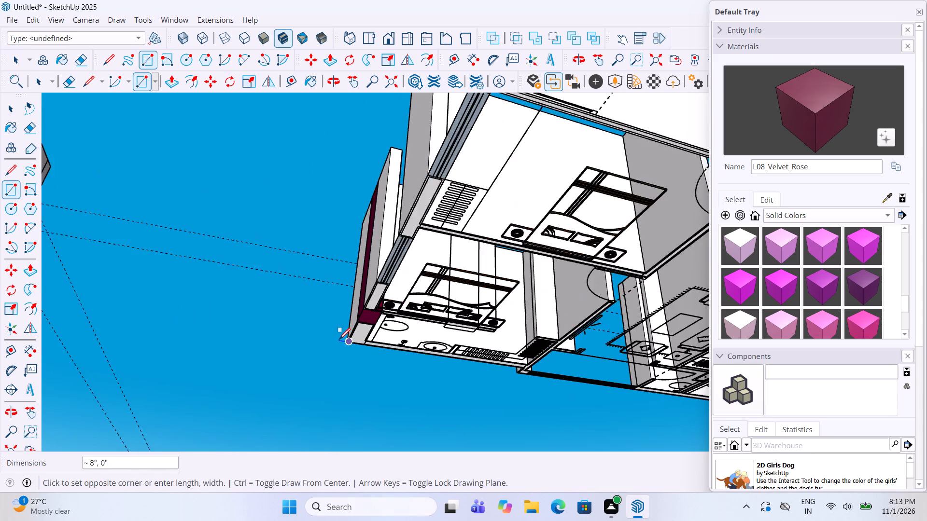
{"action": "scroll", "coordinate": [339, 341], "scroll_direction": "down", "scroll_amount": 13}
{"action": "scroll", "coordinate": [532, 291], "scroll_direction": "up", "scroll_amount": 6}
{"action": "scroll", "coordinate": [594, 312], "scroll_direction": "up", "scroll_amount": 9}
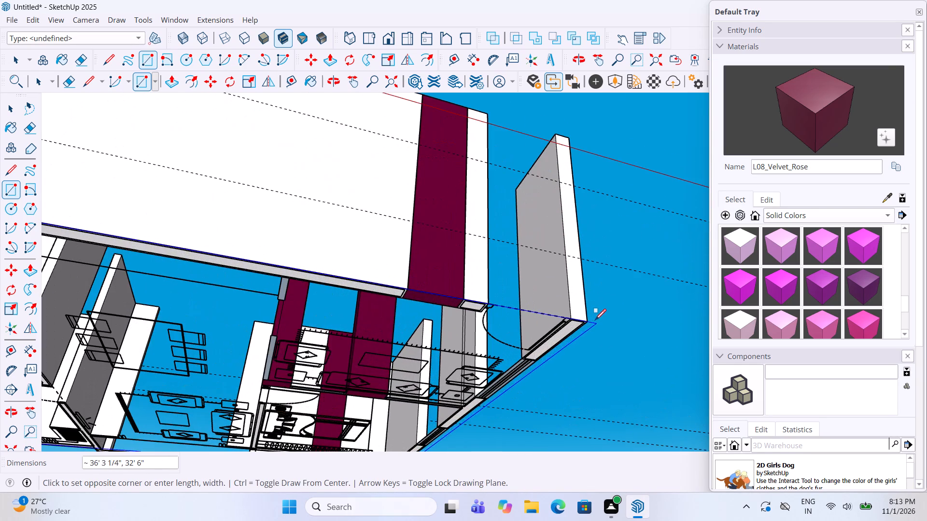
{"action": "left_click", "coordinate": [588, 321]}
{"action": "key", "text": "space"}
{"action": "left_click", "coordinate": [597, 290]}
Inspect the new floor faces and wall layouts of the three separate storeys from above.
{"action": "middle_click_drag", "start_coordinate": [445, 158], "coordinate": [445, 234]}
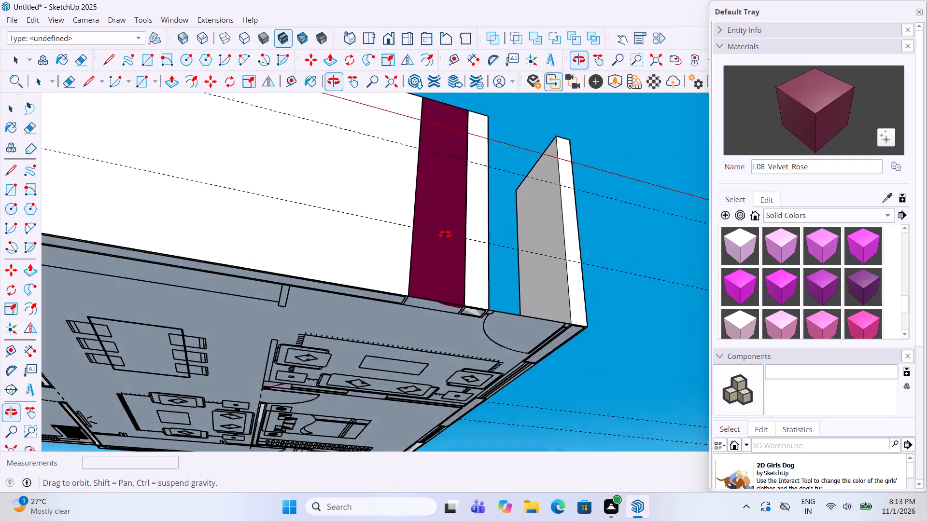
{"action": "middle_click_drag", "start_coordinate": [445, 234], "coordinate": [444, 447]}
{"action": "scroll", "coordinate": [486, 215], "scroll_direction": "up", "scroll_amount": 1}
{"action": "middle_click_drag", "start_coordinate": [462, 235], "coordinate": [397, 275]}
{"action": "scroll", "coordinate": [610, 146], "scroll_direction": "down", "scroll_amount": 7}
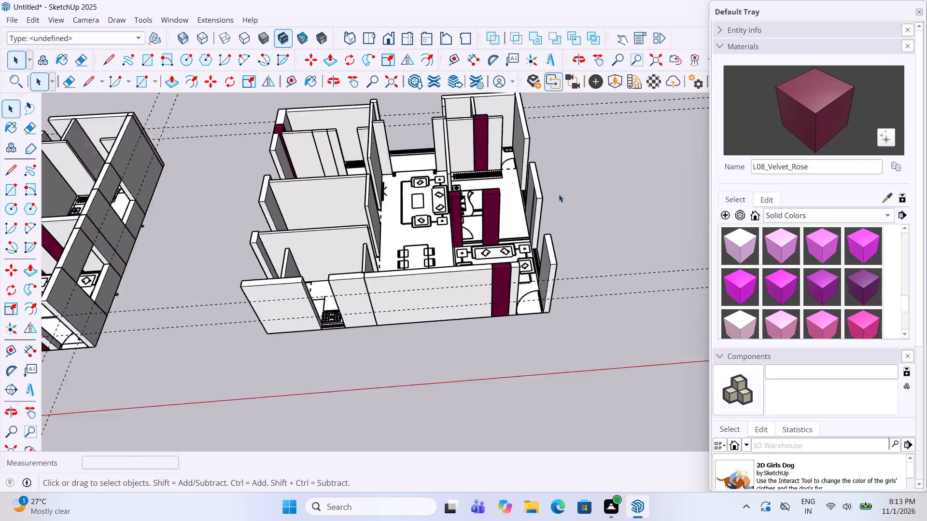
{"action": "scroll", "coordinate": [559, 194], "scroll_direction": "down", "scroll_amount": 10}
{"action": "scroll", "coordinate": [254, 184], "scroll_direction": "up", "scroll_amount": 5}
{"action": "scroll", "coordinate": [270, 227], "scroll_direction": "up", "scroll_amount": 5}
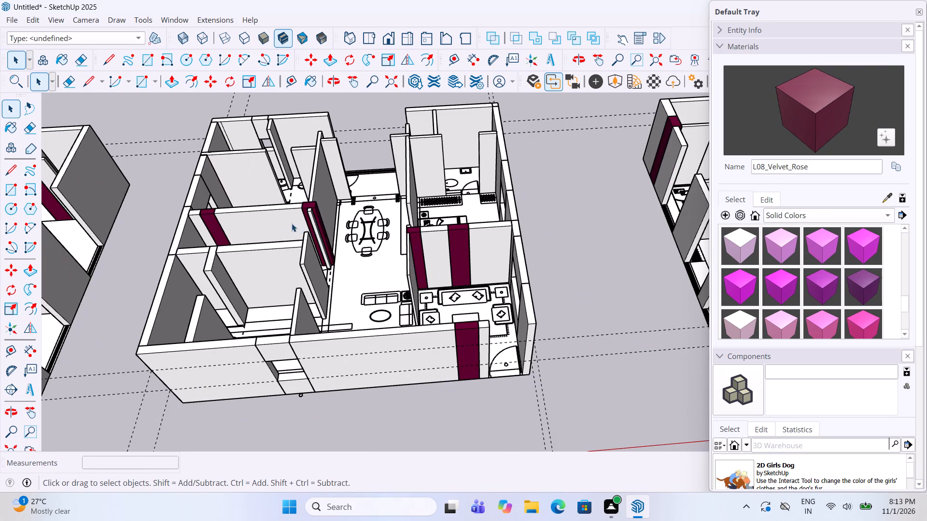
{"action": "scroll", "coordinate": [400, 302], "scroll_direction": "up", "scroll_amount": 5}
{"action": "middle_click_drag", "start_coordinate": [410, 194], "coordinate": [357, 290]}
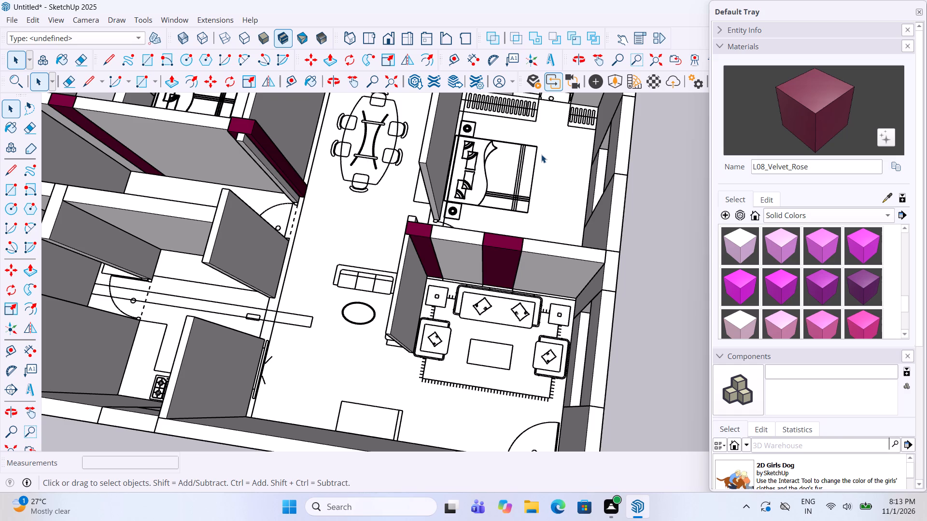
{"action": "scroll", "coordinate": [543, 151], "scroll_direction": "down", "scroll_amount": 7}
{"action": "scroll", "coordinate": [370, 306], "scroll_direction": "down", "scroll_amount": 6}
{"action": "scroll", "coordinate": [460, 283], "scroll_direction": "down", "scroll_amount": 5}
{"action": "middle_click_drag", "start_coordinate": [492, 256], "coordinate": [579, 175]}
{"action": "scroll", "coordinate": [204, 155], "scroll_direction": "up", "scroll_amount": 2}
{"action": "scroll", "coordinate": [478, 426], "scroll_direction": "up", "scroll_amount": 5}
{"action": "middle_click_drag", "start_coordinate": [127, 169], "coordinate": [126, 199]}
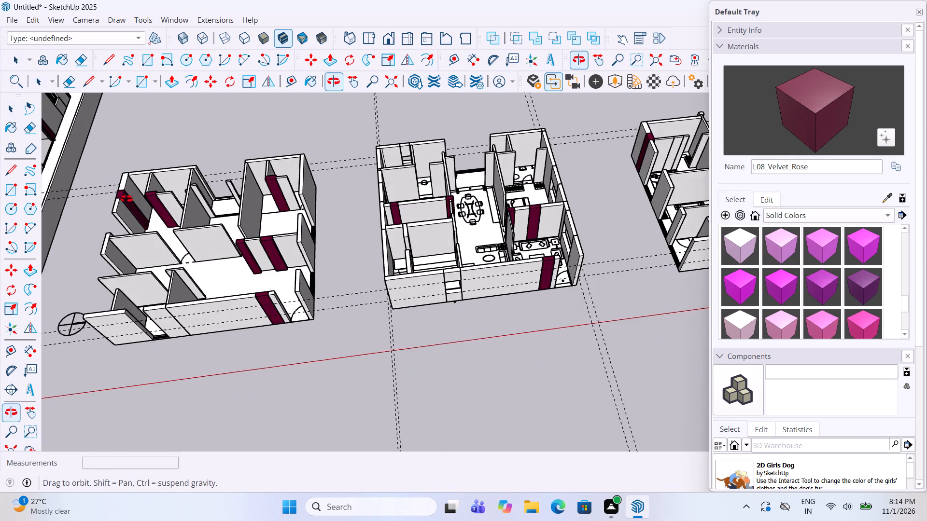
{"action": "middle_click_drag", "start_coordinate": [126, 199], "coordinate": [123, 279]}
{"action": "scroll", "coordinate": [463, 250], "scroll_direction": "down", "scroll_amount": 5}
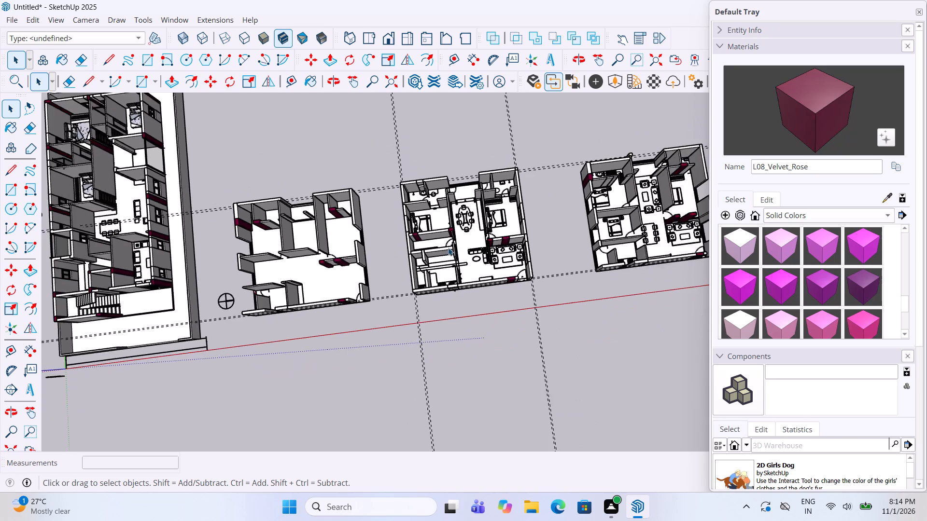
{"action": "scroll", "coordinate": [447, 249], "scroll_direction": "down", "scroll_amount": 6}
{"action": "middle_click_drag", "start_coordinate": [345, 267], "coordinate": [306, 183]}
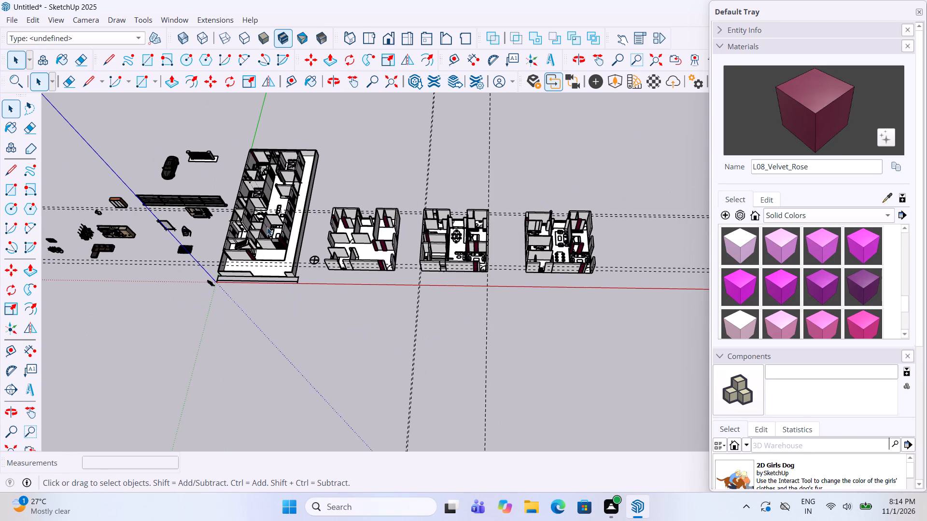
Draw a rectangle about 3' 7" by 9" across the front door opening beside the outer corner of the unfurnished storey.
{"action": "scroll", "coordinate": [274, 258], "scroll_direction": "up", "scroll_amount": 5}
{"action": "scroll", "coordinate": [555, 272], "scroll_direction": "up", "scroll_amount": 5}
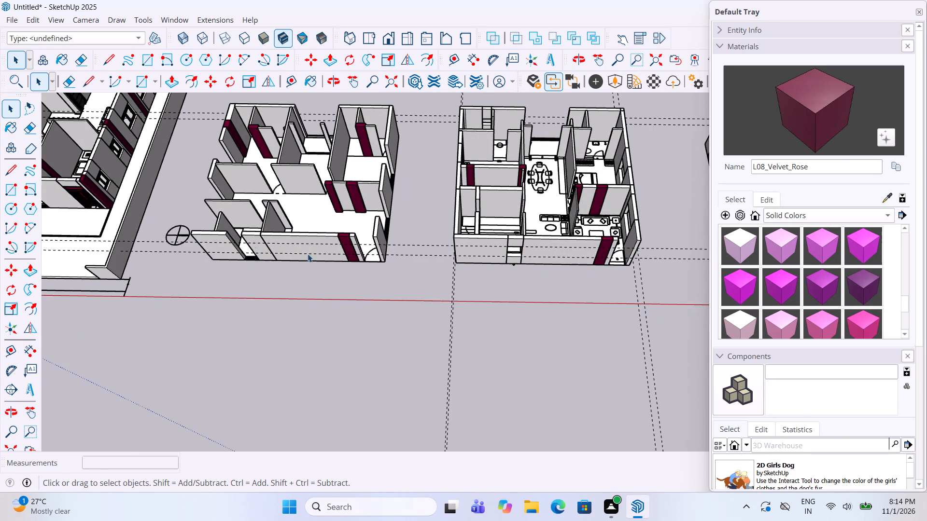
{"action": "scroll", "coordinate": [240, 236], "scroll_direction": "up", "scroll_amount": 6}
{"action": "scroll", "coordinate": [571, 280], "scroll_direction": "up", "scroll_amount": 5}
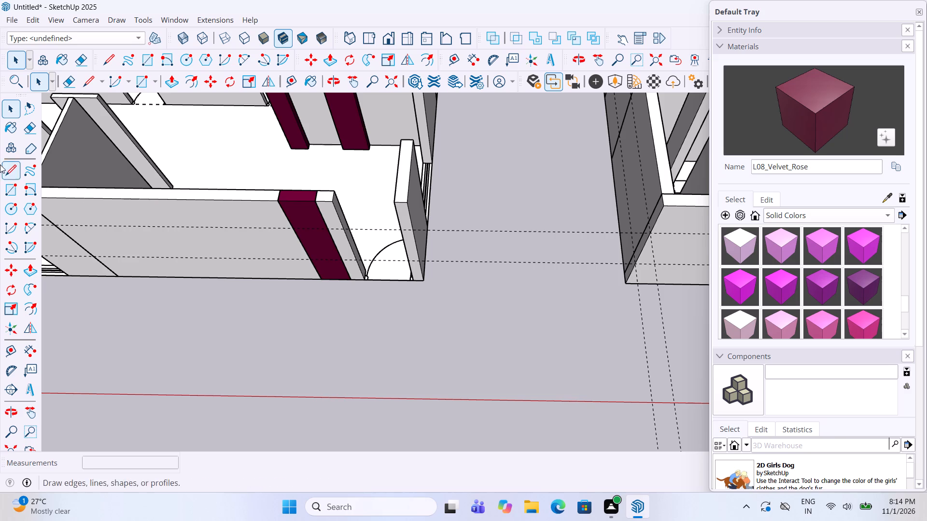
{"action": "left_click", "coordinate": [17, 186]}
{"action": "scroll", "coordinate": [458, 266], "scroll_direction": "up", "scroll_amount": 4}
{"action": "scroll", "coordinate": [291, 279], "scroll_direction": "up", "scroll_amount": 1}
{"action": "middle_click_drag", "start_coordinate": [291, 278], "coordinate": [512, 221]}
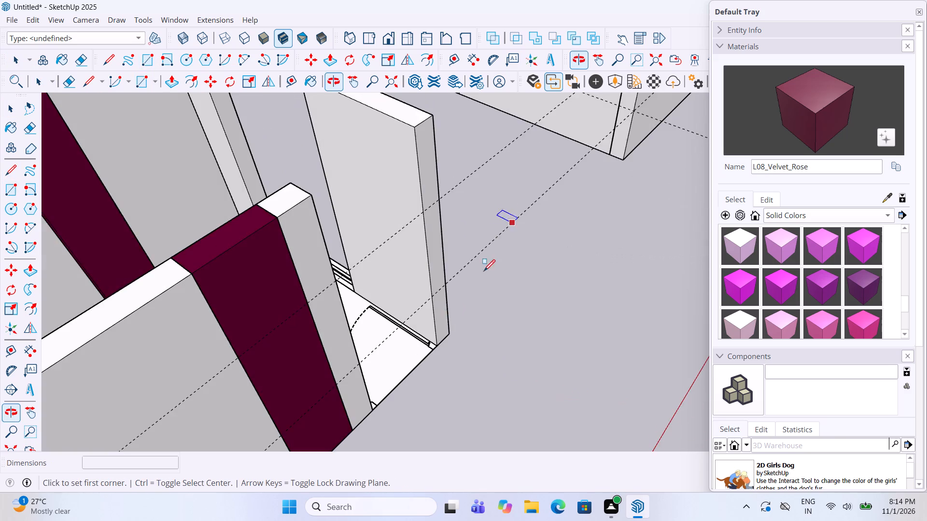
{"action": "scroll", "coordinate": [376, 427], "scroll_direction": "up", "scroll_amount": 3}
{"action": "middle_click_drag", "start_coordinate": [540, 286], "coordinate": [284, 314]}
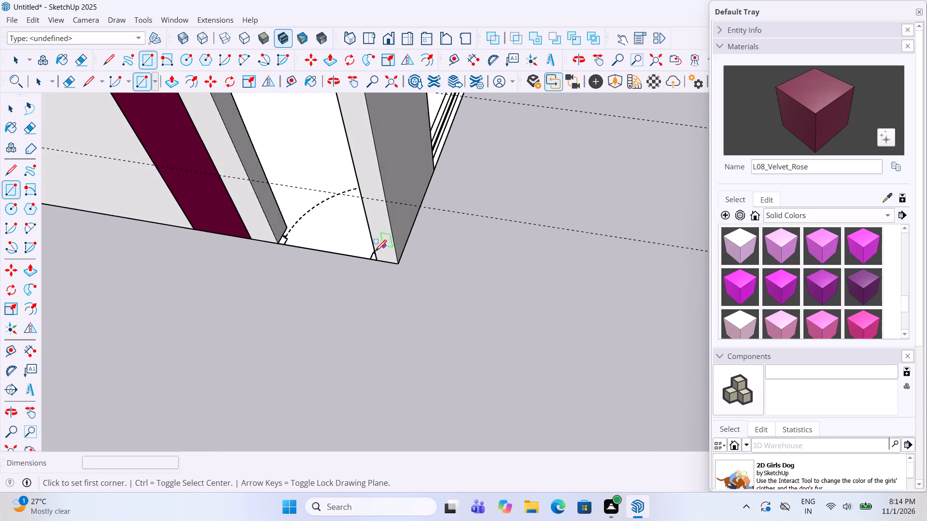
{"action": "left_click", "coordinate": [375, 262]}
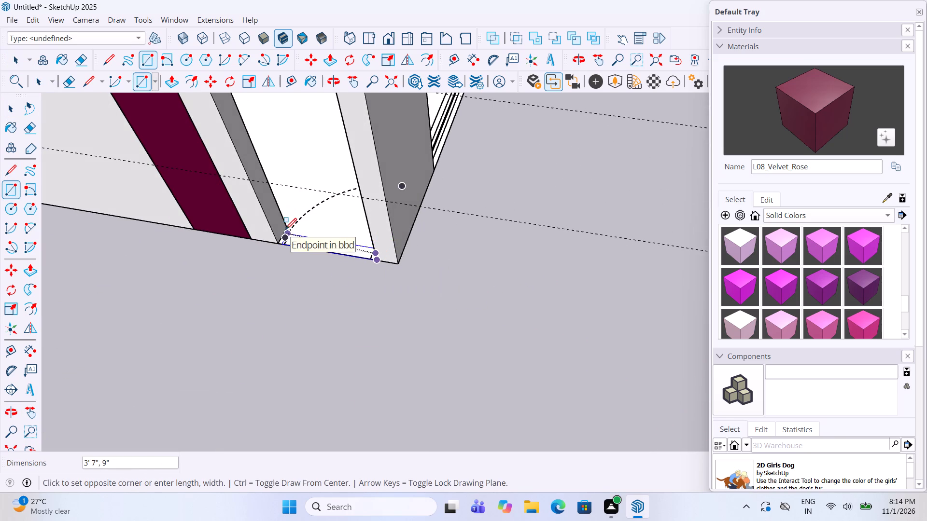
{"action": "left_click", "coordinate": [285, 230]}
Raise the rectangle in the unfurnished storey's door opening with Push/Pull to fill the gap between the adjoining walls.
{"action": "scroll", "coordinate": [286, 233], "scroll_direction": "up", "scroll_amount": 6}
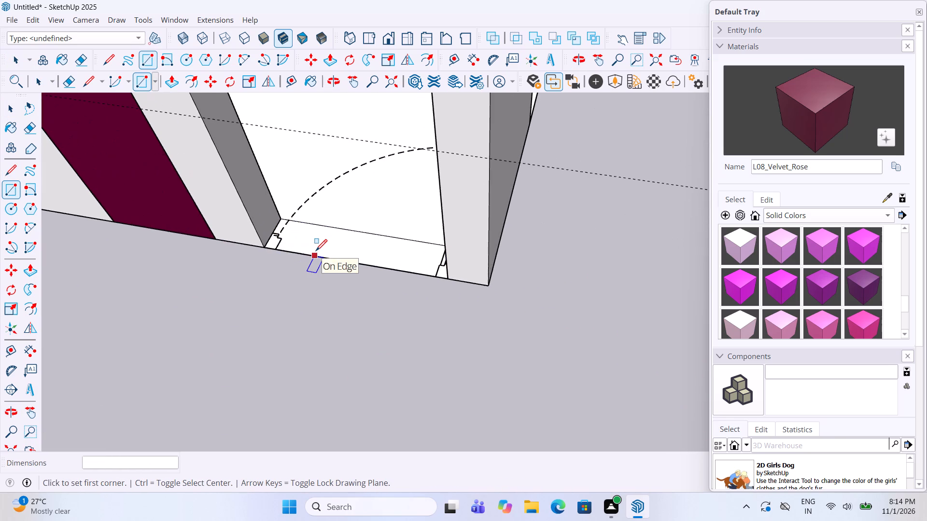
{"action": "key", "text": "space"}
{"action": "left_click", "coordinate": [324, 236]}
{"action": "key", "text": "p"}
{"action": "left_click", "coordinate": [324, 236]}
{"action": "scroll", "coordinate": [324, 211], "scroll_direction": "down", "scroll_amount": 7}
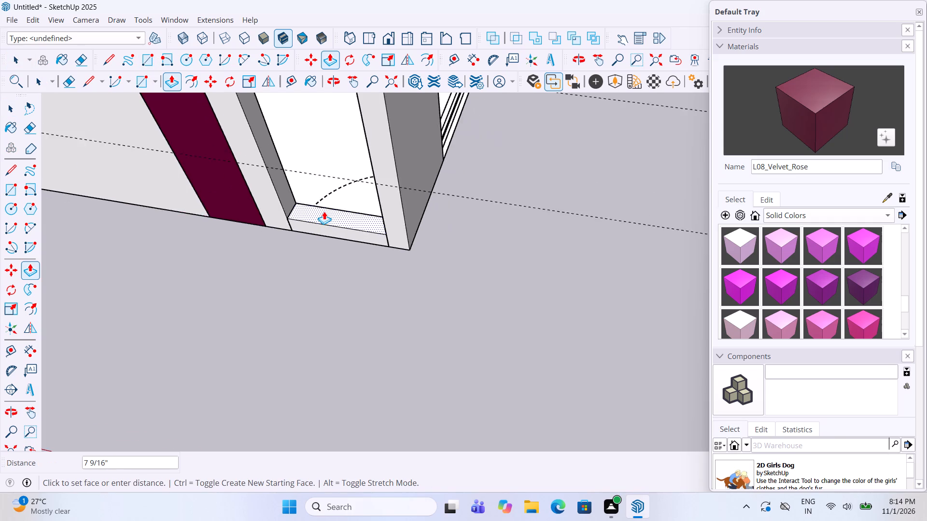
Push/Pull the threshold face of the doorway beside the corner wall up 10' to the wall top.
{"action": "scroll", "coordinate": [324, 211], "scroll_direction": "down", "scroll_amount": 11}
{"action": "left_click", "coordinate": [335, 139]}
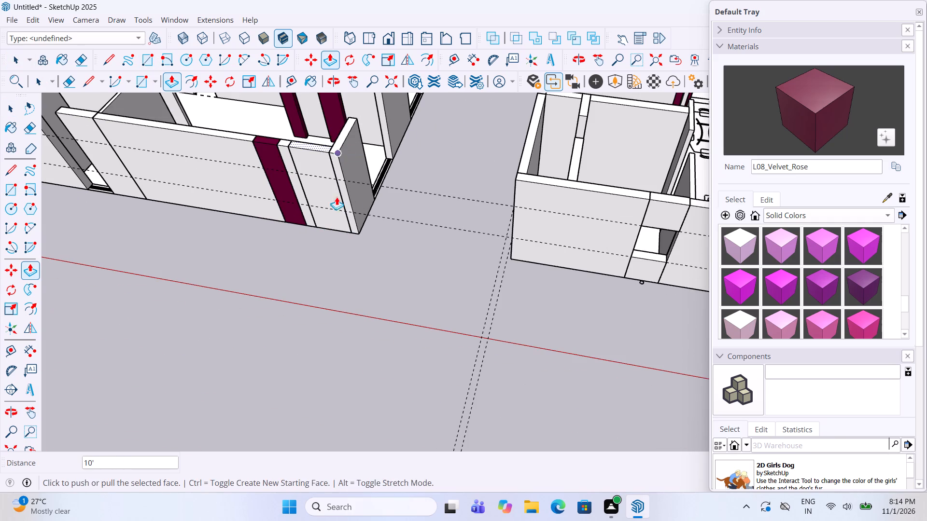
{"action": "key", "text": "space"}
{"action": "left_click", "coordinate": [331, 304]}
Delete the horizontal construction guides crossing the gap between the two buildings.
{"action": "scroll", "coordinate": [316, 295], "scroll_direction": "down", "scroll_amount": 1}
{"action": "middle_click_drag", "start_coordinate": [316, 292], "coordinate": [408, 220]}
{"action": "left_click_drag", "start_coordinate": [421, 247], "coordinate": [402, 145]}
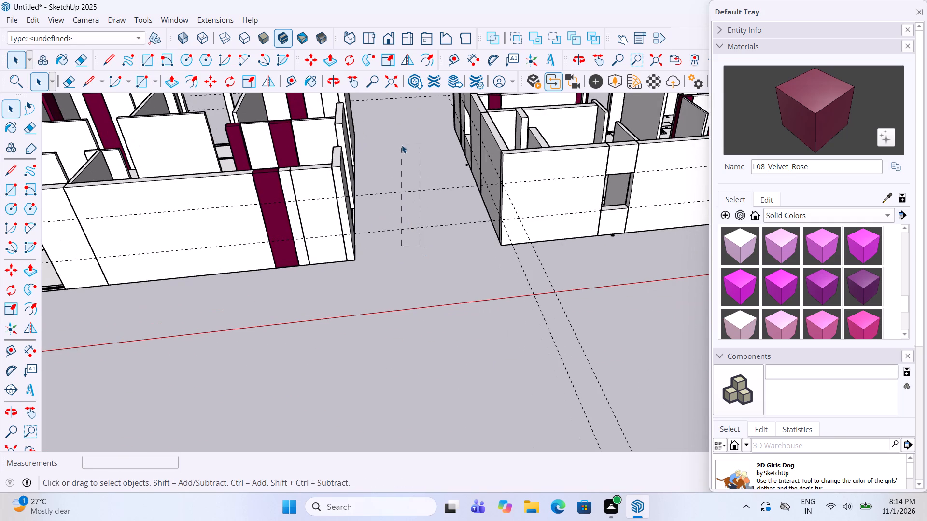
{"action": "key", "text": "Delete"}
Make a group from the extruded doorway panel together with all its connected geometry.
{"action": "scroll", "coordinate": [301, 208], "scroll_direction": "up", "scroll_amount": 3}
{"action": "double_click", "coordinate": [316, 208]}
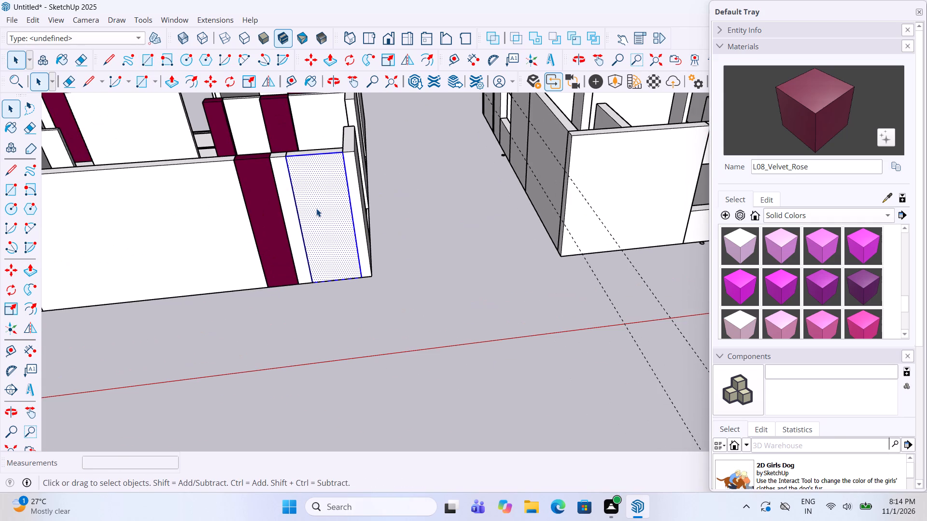
{"action": "triple_click", "coordinate": [322, 200]}
{"action": "right_click", "coordinate": [322, 200]}
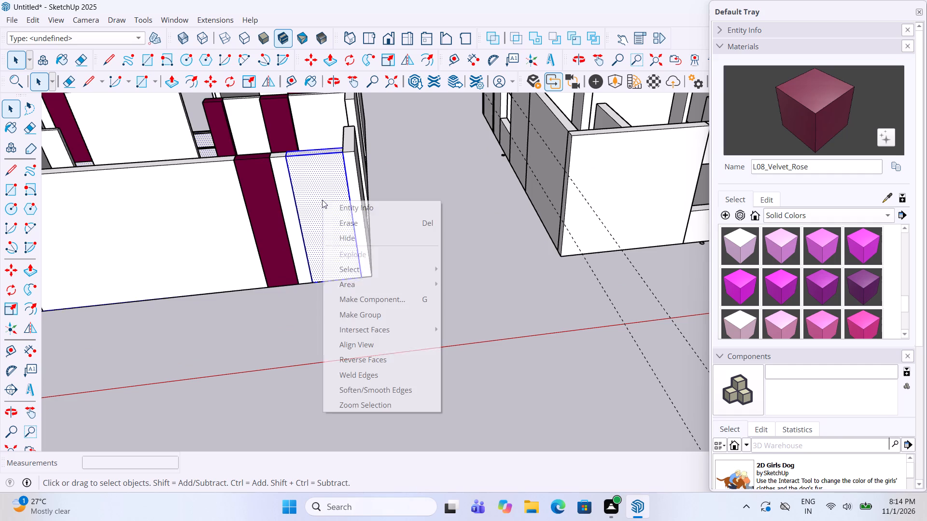
{"action": "left_click", "coordinate": [381, 318]}
{"action": "scroll", "coordinate": [306, 148], "scroll_direction": "up", "scroll_amount": 3}
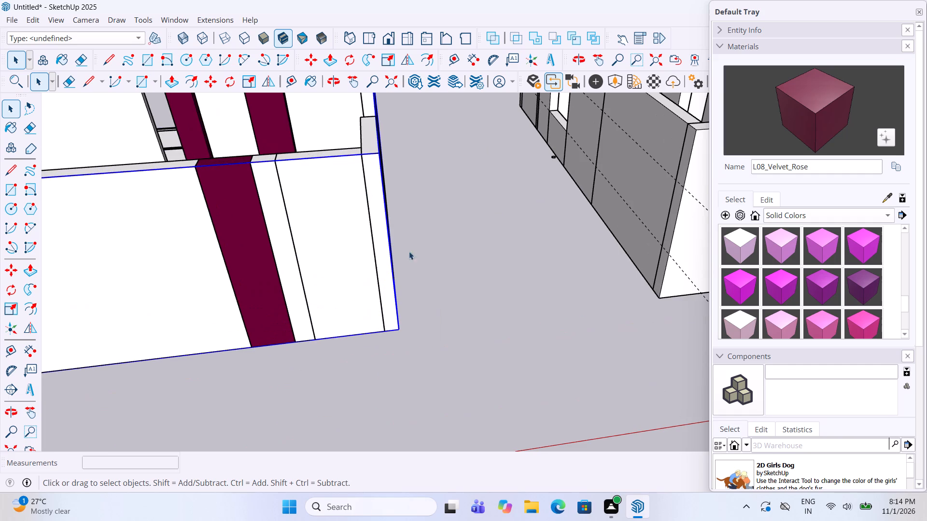
{"action": "left_click", "coordinate": [497, 245]}
Open the doorway panel's group and place a guide 8' above the panel's bottom edge.
{"action": "double_click", "coordinate": [332, 244]}
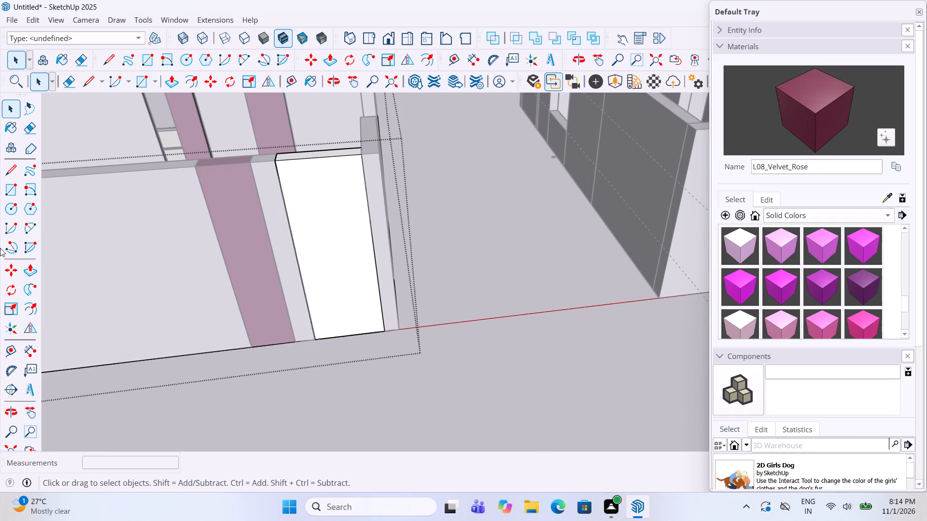
{"action": "left_click", "coordinate": [9, 353]}
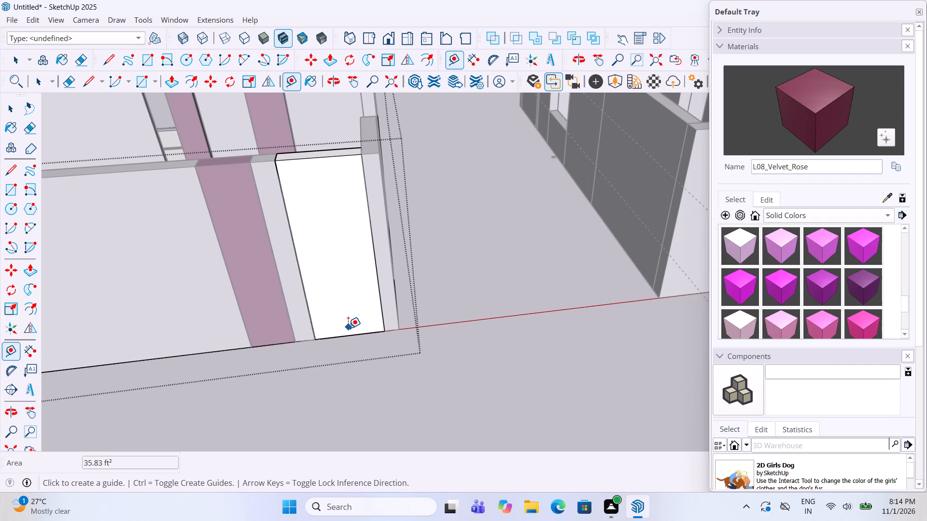
{"action": "left_click", "coordinate": [333, 337]}
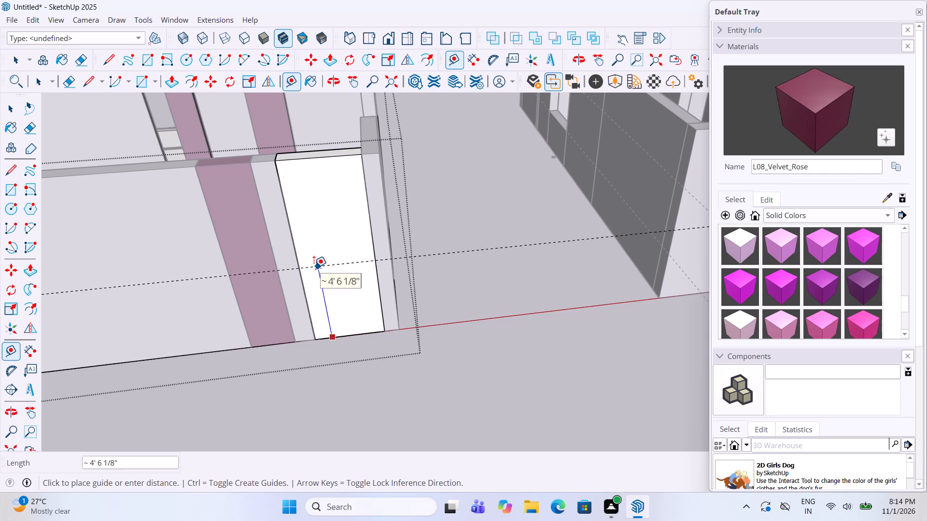
{"action": "type", "text": "8'"}
{"action": "key", "text": "Return"}
{"action": "key", "text": "space"}
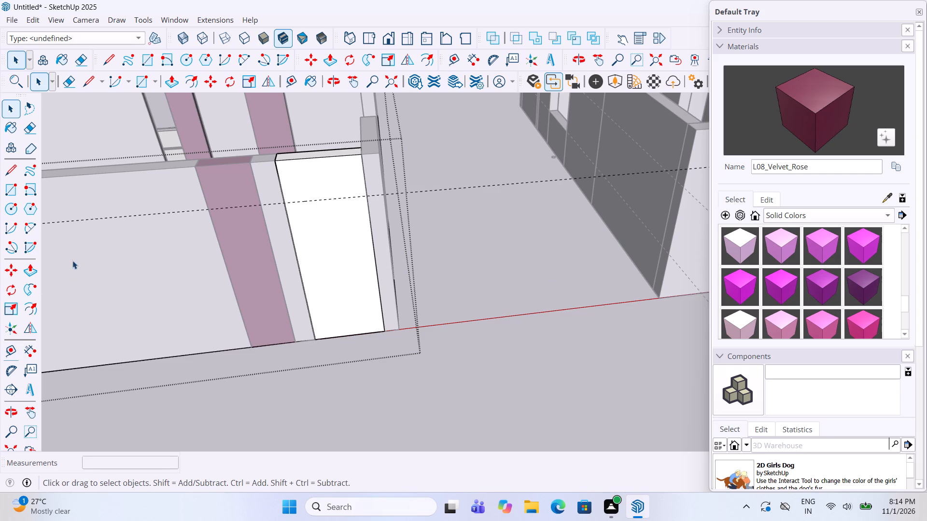
Draw an 8' by 3' 7" rectangle on the panel face, from the guide down to the opposite bottom corner.
{"action": "left_click", "coordinate": [11, 183]}
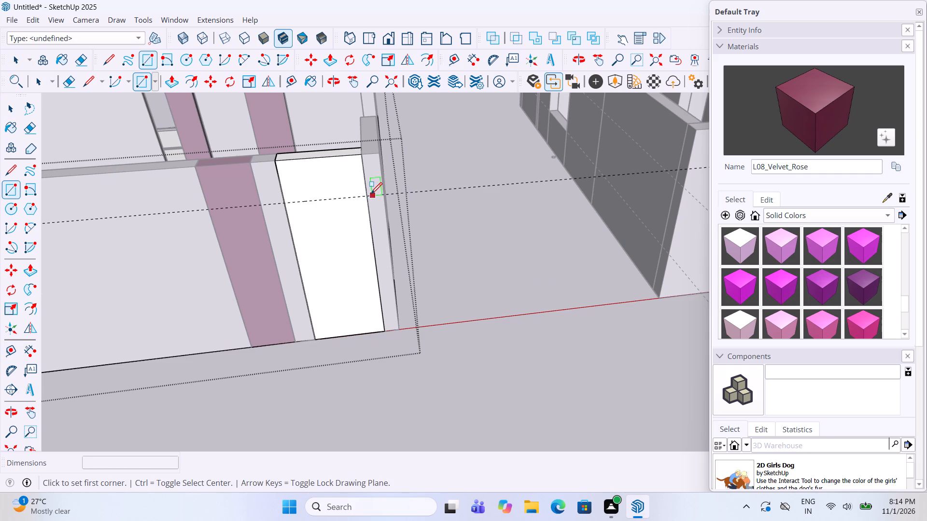
{"action": "left_click", "coordinate": [366, 195]}
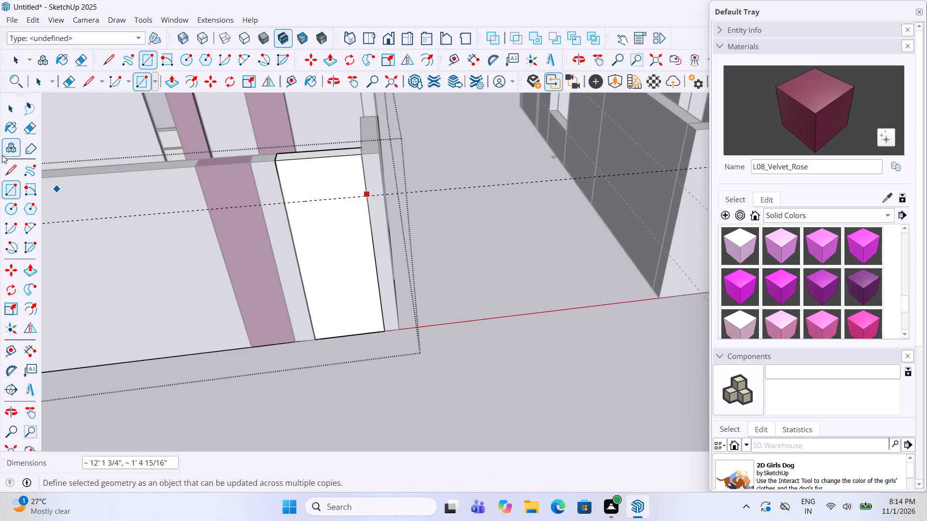
{"action": "left_click", "coordinate": [12, 183]}
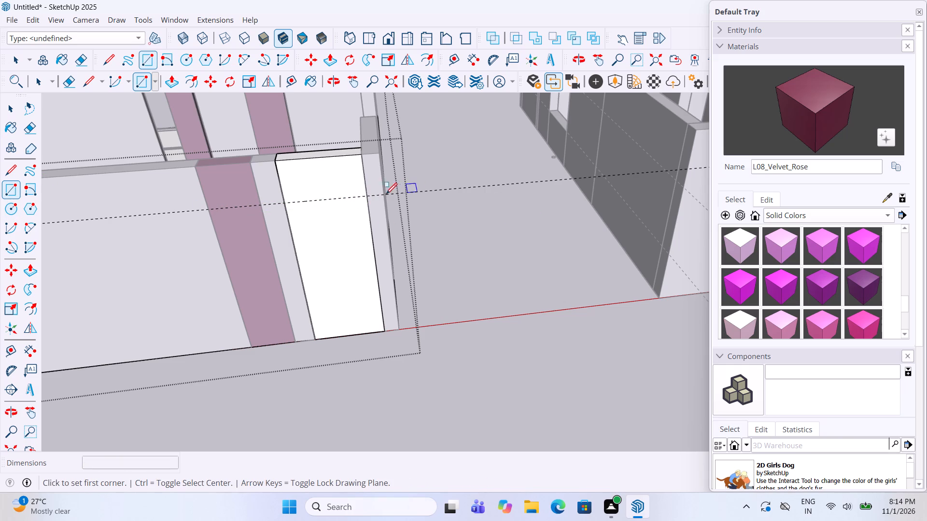
{"action": "left_click", "coordinate": [367, 196]}
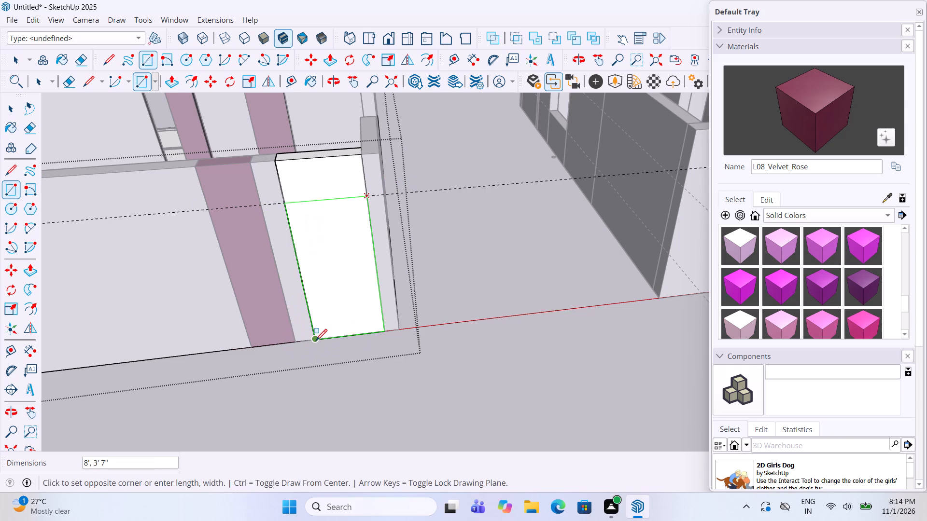
{"action": "left_click", "coordinate": [316, 339]}
Push the rectangle 9" through the panel to cut the door opening, and exit the group.
{"action": "key", "text": "p"}
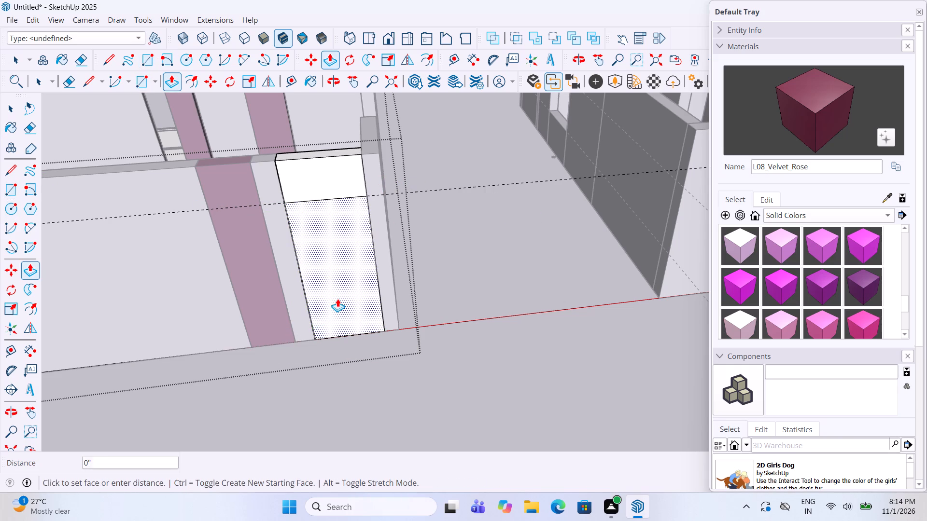
{"action": "left_click", "coordinate": [337, 299]}
{"action": "left_click", "coordinate": [347, 234]}
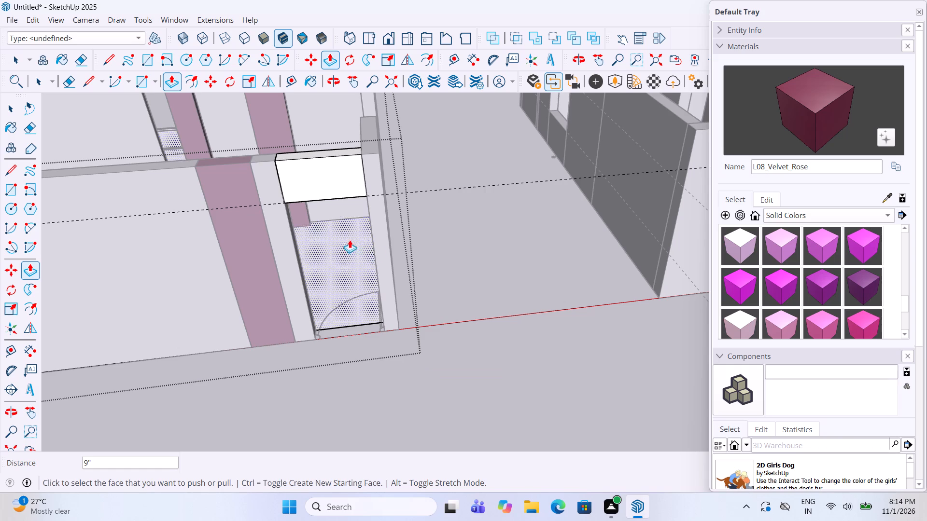
{"action": "key", "text": "space"}
{"action": "left_click", "coordinate": [502, 237]}
Draw a floor rectangle filling the small room's doorway threshold, spanning the wall thickness between both wall ends.
{"action": "scroll", "coordinate": [501, 233], "scroll_direction": "down", "scroll_amount": 6}
{"action": "middle_click_drag", "start_coordinate": [479, 191], "coordinate": [454, 324]}
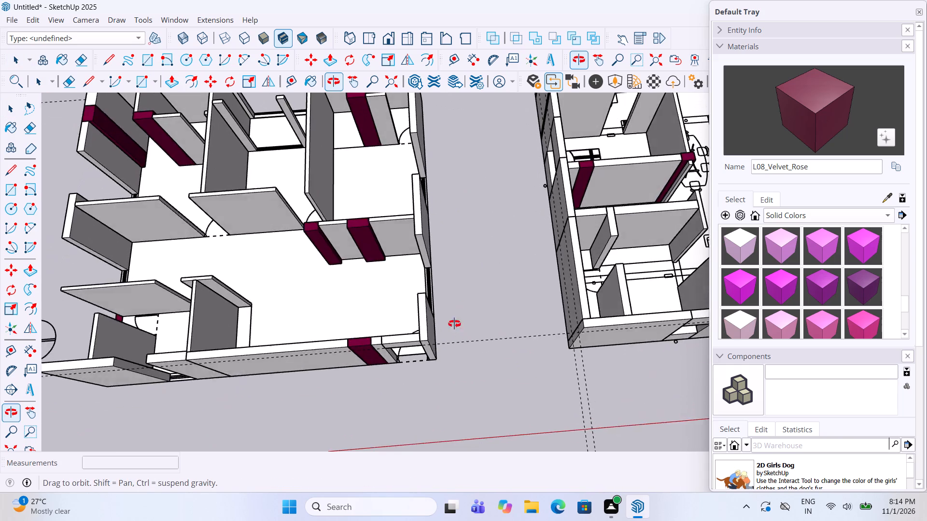
{"action": "middle_click_drag", "start_coordinate": [454, 324], "coordinate": [454, 322]}
{"action": "scroll", "coordinate": [476, 232], "scroll_direction": "down", "scroll_amount": 7}
{"action": "scroll", "coordinate": [243, 300], "scroll_direction": "up", "scroll_amount": 5}
{"action": "middle_click_drag", "start_coordinate": [280, 269], "coordinate": [499, 276]}
{"action": "scroll", "coordinate": [397, 383], "scroll_direction": "up", "scroll_amount": 5}
{"action": "middle_click_drag", "start_coordinate": [397, 353], "coordinate": [619, 287]}
{"action": "scroll", "coordinate": [502, 388], "scroll_direction": "up", "scroll_amount": 4}
{"action": "middle_click_drag", "start_coordinate": [501, 388], "coordinate": [465, 387]}
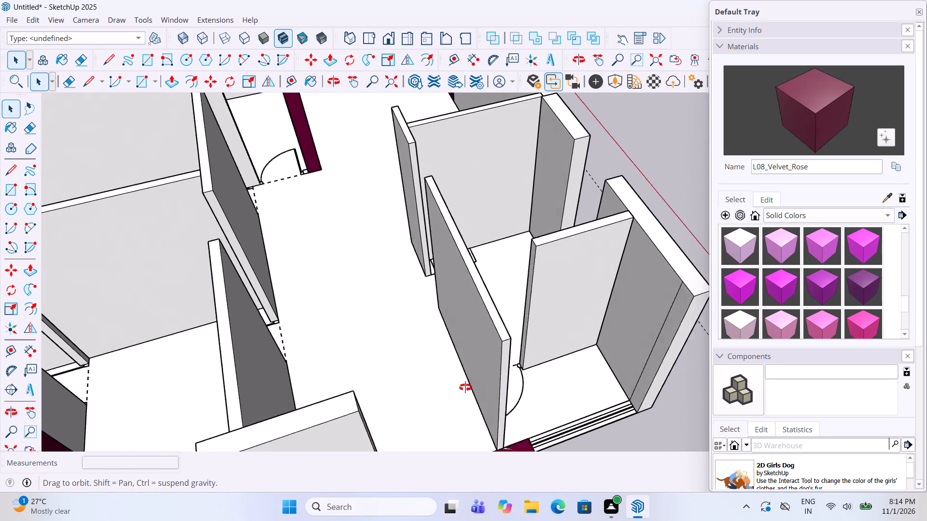
{"action": "middle_click_drag", "start_coordinate": [465, 387], "coordinate": [425, 387]}
{"action": "scroll", "coordinate": [525, 381], "scroll_direction": "up", "scroll_amount": 3}
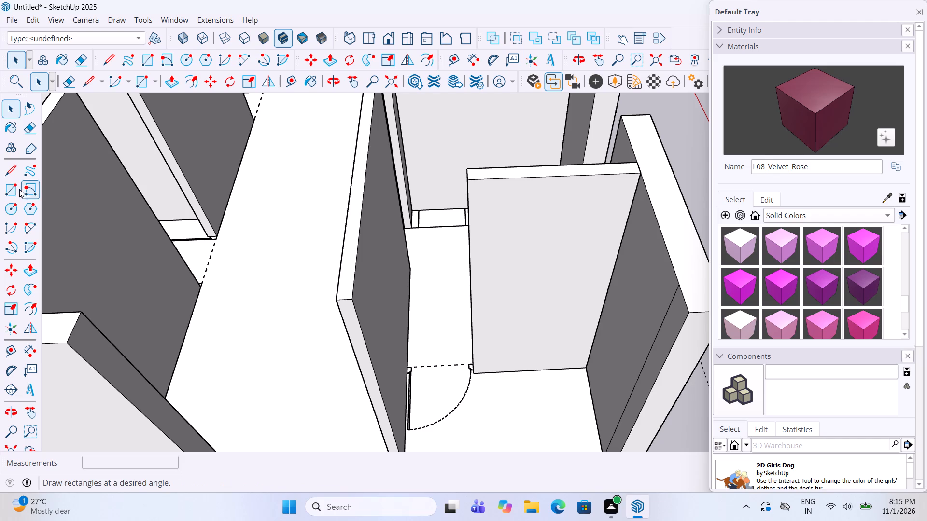
{"action": "left_click", "coordinate": [11, 185]}
{"action": "scroll", "coordinate": [404, 370], "scroll_direction": "up", "scroll_amount": 12}
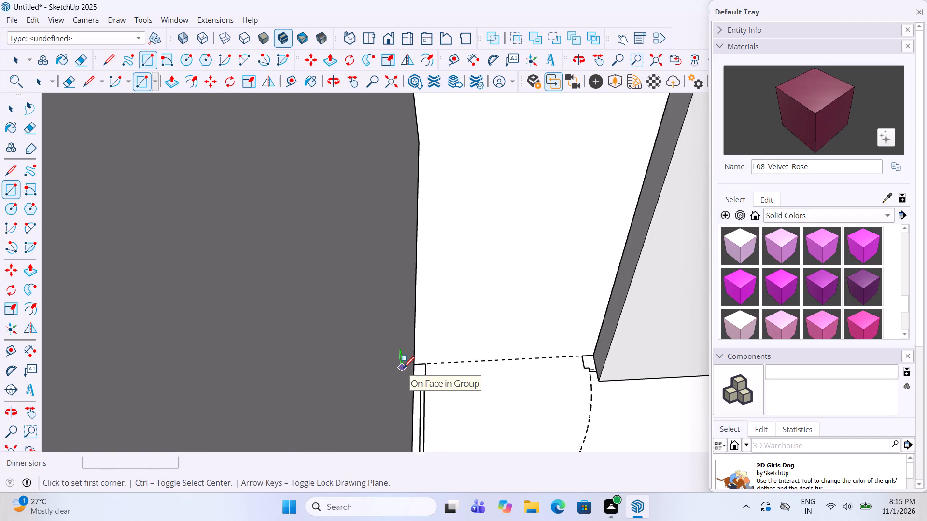
{"action": "scroll", "coordinate": [403, 369], "scroll_direction": "up", "scroll_amount": 3}
{"action": "left_click", "coordinate": [423, 364]}
{"action": "scroll", "coordinate": [428, 369], "scroll_direction": "down", "scroll_amount": 2}
{"action": "scroll", "coordinate": [795, 395], "scroll_direction": "up", "scroll_amount": 3}
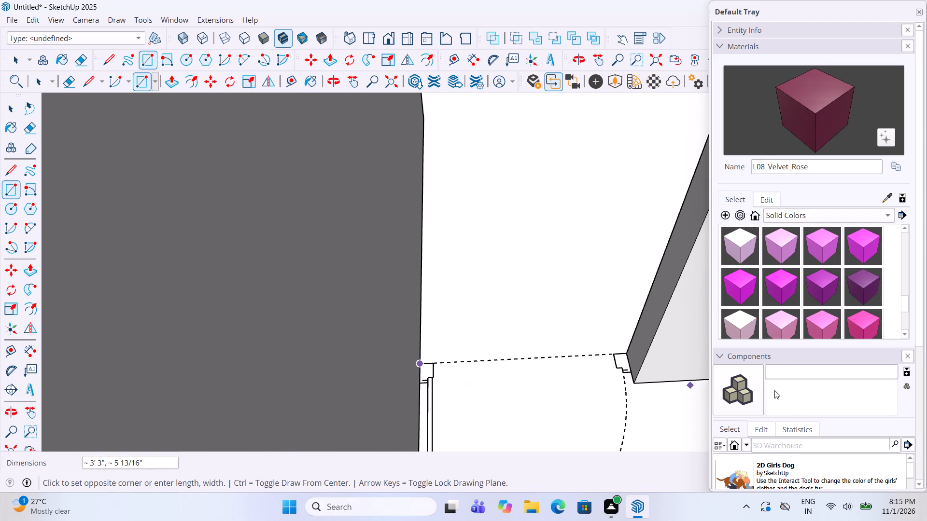
{"action": "left_click", "coordinate": [634, 384]}
Make the small room's threshold rectangle a group.
{"action": "key", "text": "space"}
{"action": "left_click", "coordinate": [572, 363]}
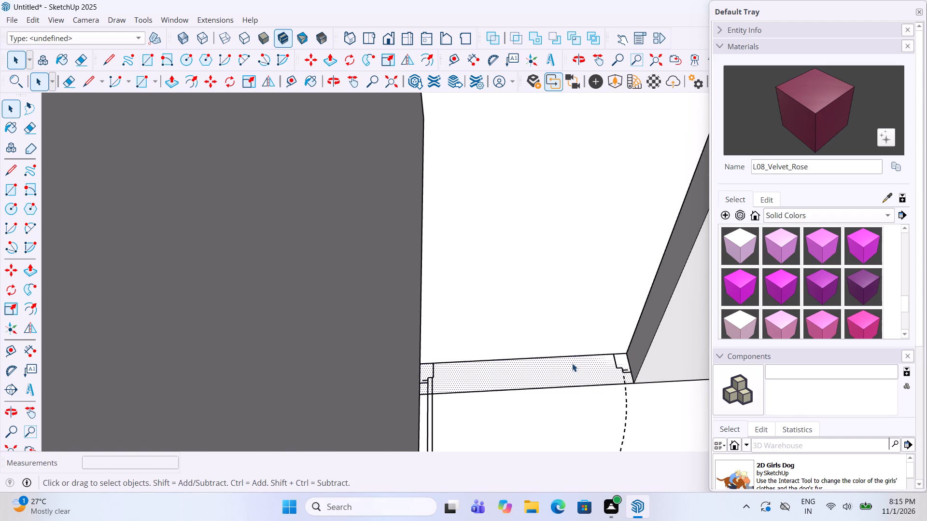
{"action": "right_click", "coordinate": [572, 363]}
{"action": "left_click", "coordinate": [611, 234]}
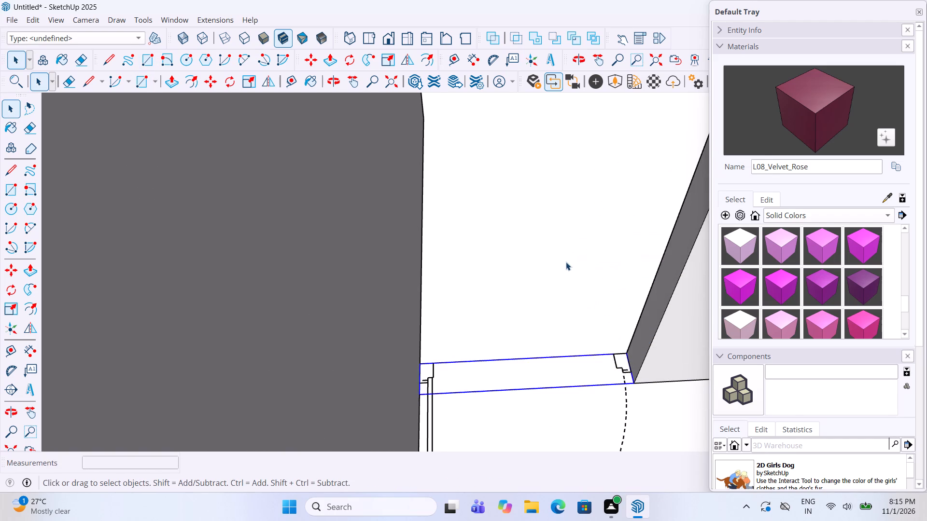
Open the threshold group, extrude its face up 10' to the wall top, and exit the group.
{"action": "double_click", "coordinate": [521, 363]}
{"action": "key", "text": "p"}
{"action": "left_click", "coordinate": [525, 389]}
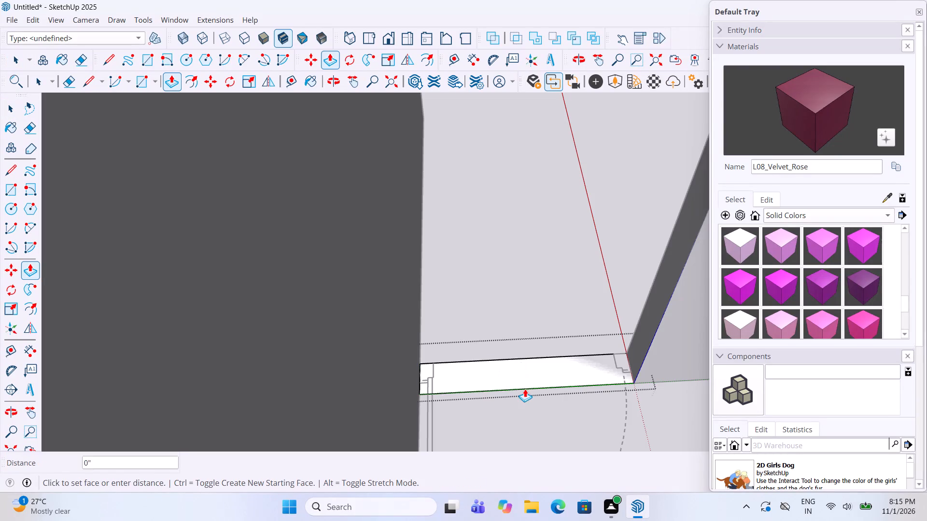
{"action": "scroll", "coordinate": [521, 358], "scroll_direction": "down", "scroll_amount": 11}
{"action": "left_click", "coordinate": [489, 220]}
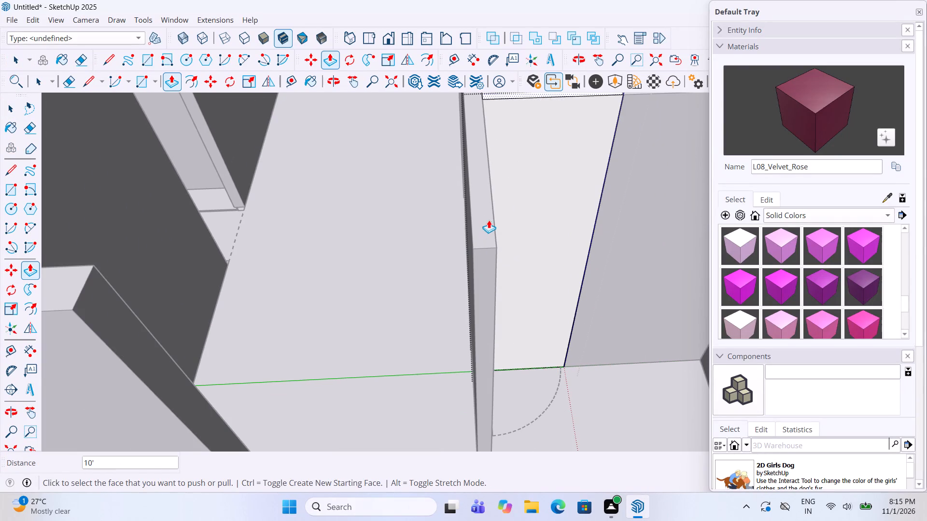
{"action": "key", "text": "space"}
{"action": "left_click", "coordinate": [381, 408]}
Place a guide 7' above the bottom edge of the small room's new doorway panel.
{"action": "scroll", "coordinate": [387, 403], "scroll_direction": "down", "scroll_amount": 10}
{"action": "middle_click_drag", "start_coordinate": [181, 355], "coordinate": [188, 355]}
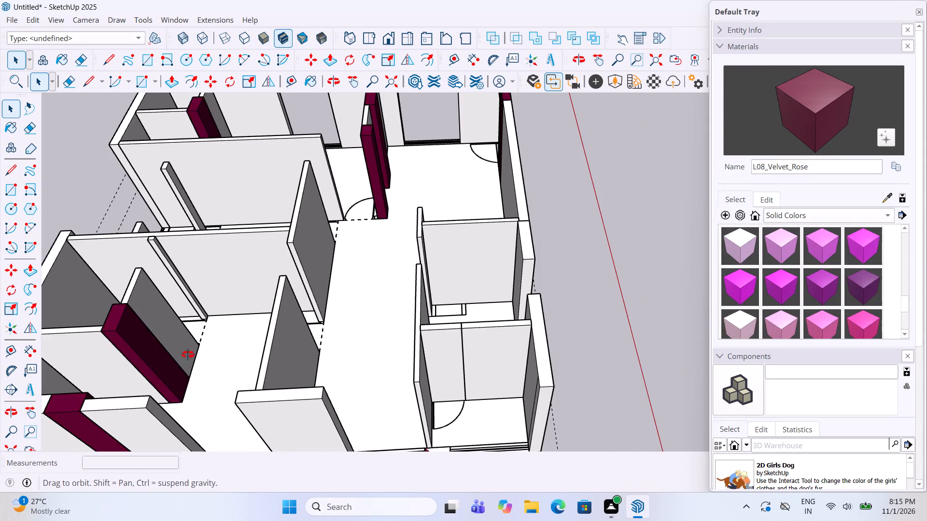
{"action": "middle_click_drag", "start_coordinate": [188, 355], "coordinate": [548, 449]}
{"action": "scroll", "coordinate": [513, 276], "scroll_direction": "down", "scroll_amount": 6}
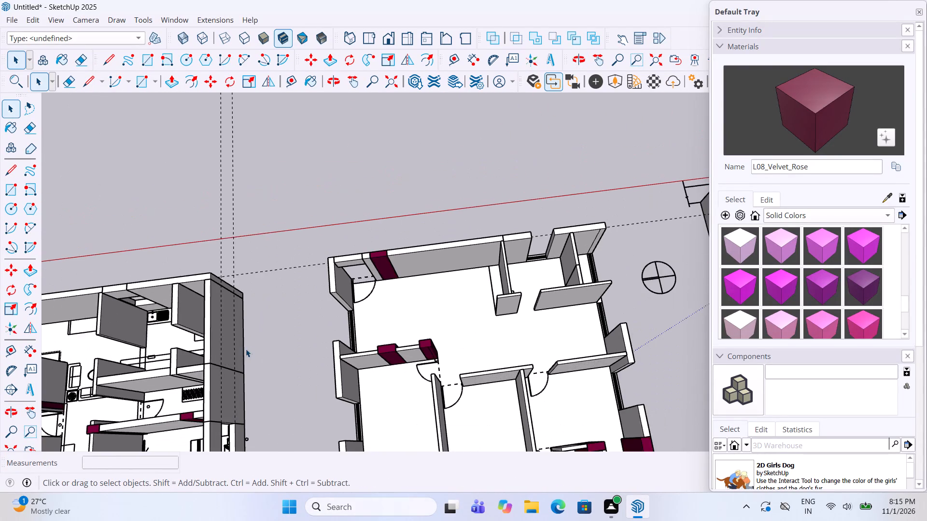
{"action": "middle_click_drag", "start_coordinate": [268, 348], "coordinate": [647, 344]}
{"action": "scroll", "coordinate": [463, 375], "scroll_direction": "down", "scroll_amount": 4}
{"action": "scroll", "coordinate": [524, 163], "scroll_direction": "up", "scroll_amount": 4}
{"action": "scroll", "coordinate": [457, 274], "scroll_direction": "up", "scroll_amount": 6}
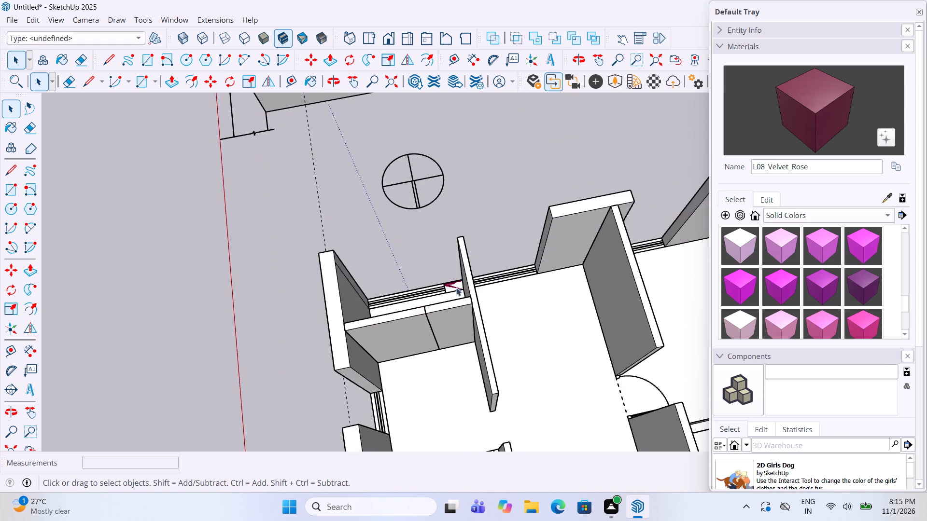
{"action": "middle_click_drag", "start_coordinate": [457, 298], "coordinate": [396, 203]}
{"action": "scroll", "coordinate": [421, 274], "scroll_direction": "up", "scroll_amount": 4}
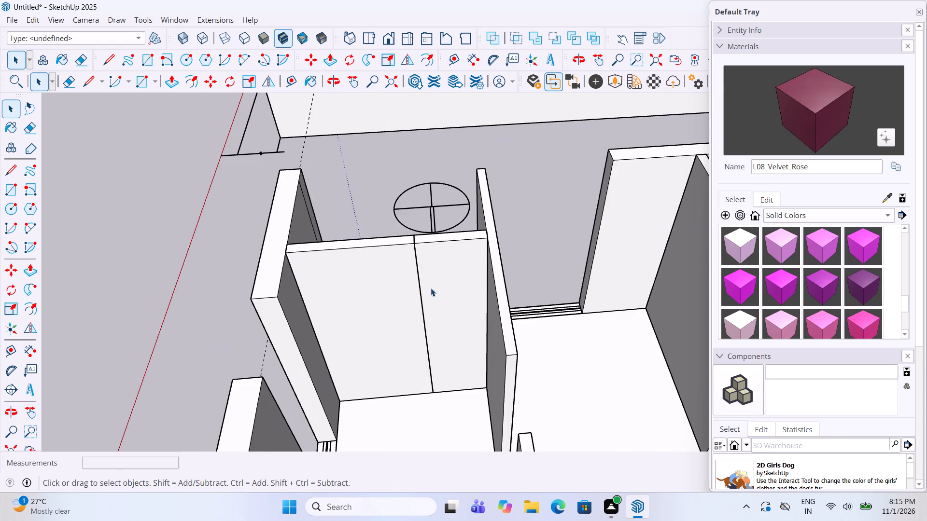
{"action": "scroll", "coordinate": [439, 307], "scroll_direction": "down", "scroll_amount": 2}
{"action": "middle_click_drag", "start_coordinate": [439, 307], "coordinate": [413, 290]}
{"action": "scroll", "coordinate": [413, 290], "scroll_direction": "up", "scroll_amount": 1}
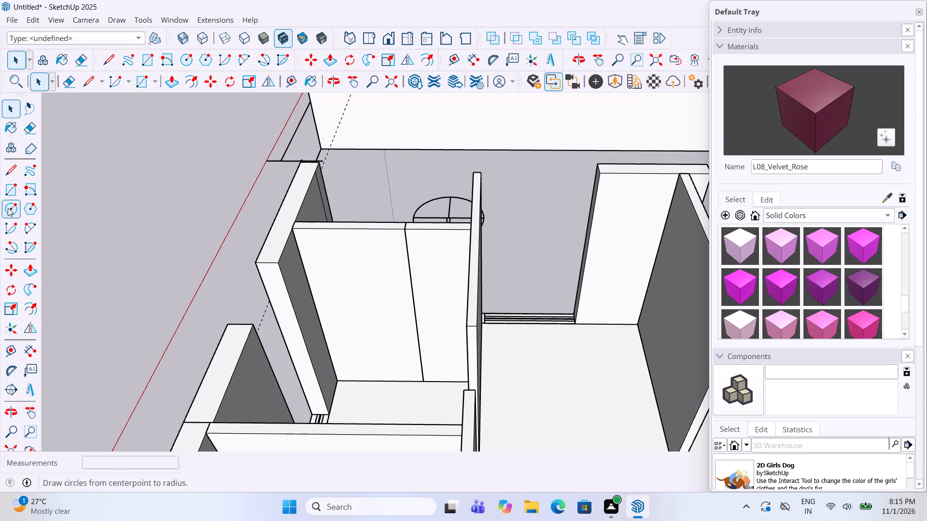
{"action": "left_click", "coordinate": [10, 352]}
{"action": "scroll", "coordinate": [422, 376], "scroll_direction": "up", "scroll_amount": 2}
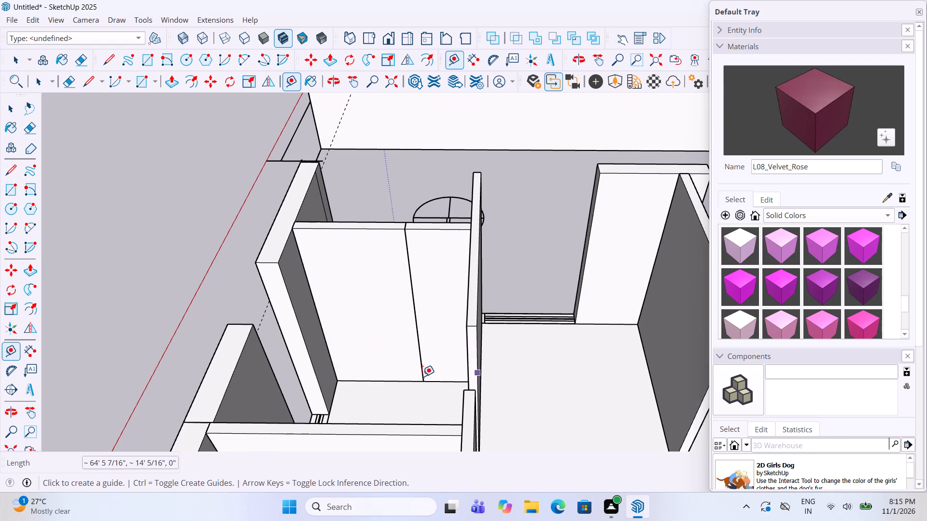
{"action": "scroll", "coordinate": [422, 376], "scroll_direction": "up", "scroll_amount": 2}
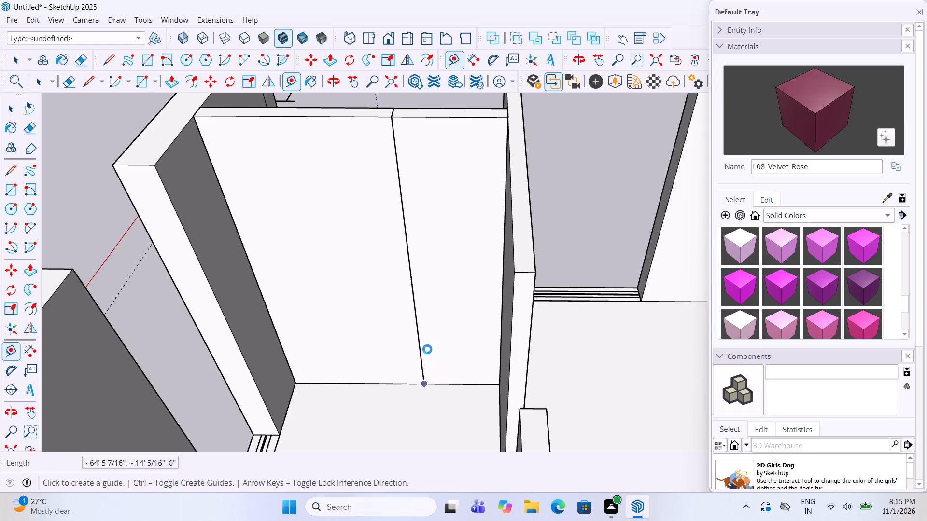
{"action": "left_click", "coordinate": [436, 381]}
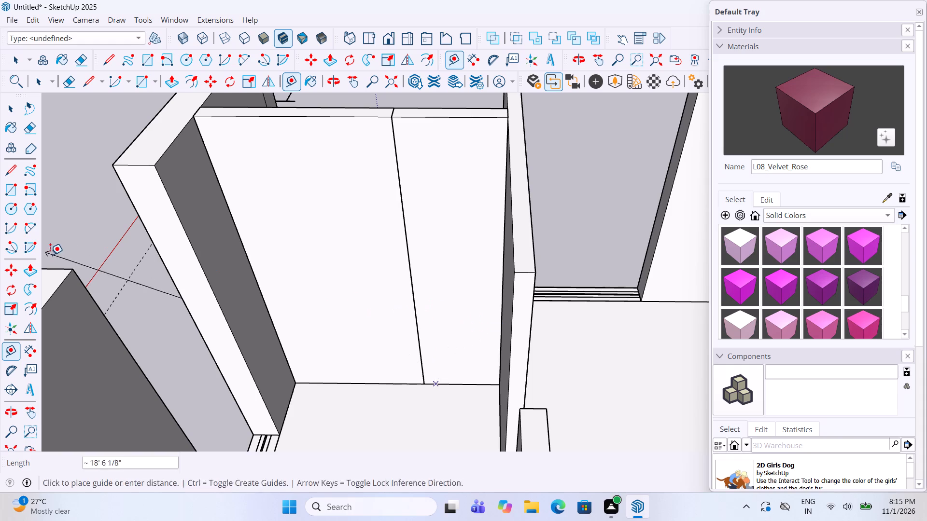
{"action": "key", "text": "Escape"}
{"action": "left_click", "coordinate": [10, 353]}
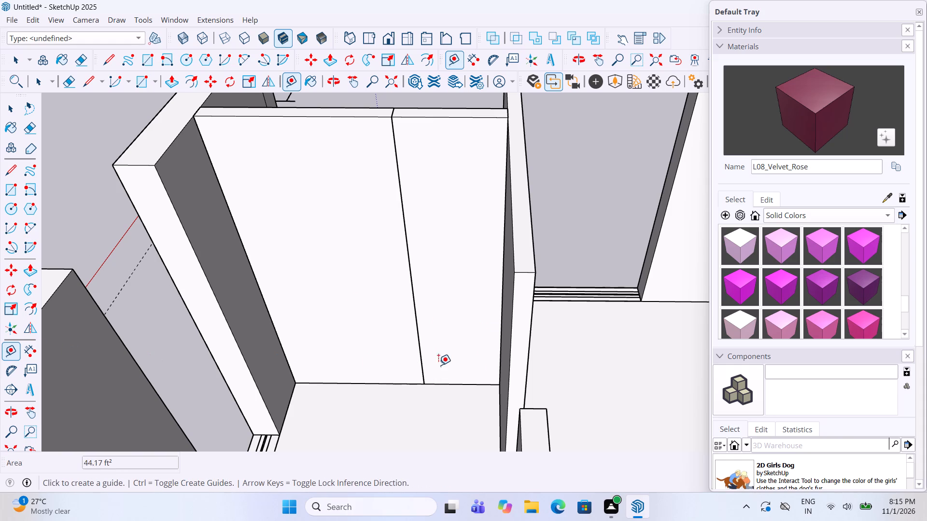
{"action": "left_click", "coordinate": [438, 384]}
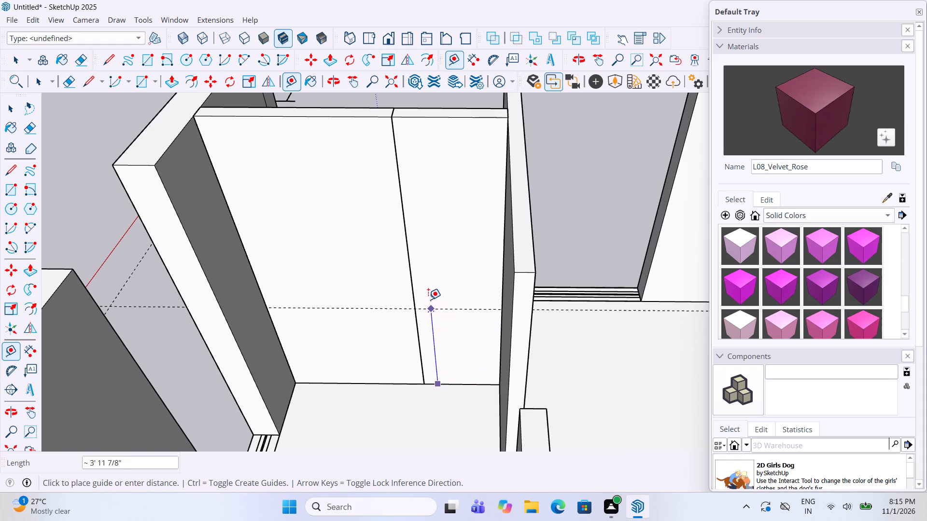
{"action": "type", "text": "7'"}
{"action": "key", "text": "Return"}
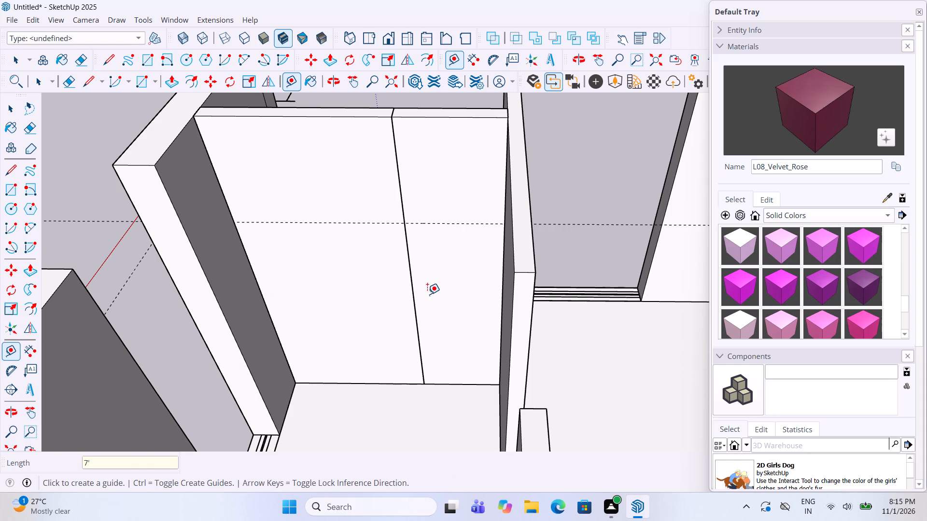
Open the small room's doorway panel group and draw a rectangle on its face from the 7' guide down to the floor.
{"action": "key", "text": "space"}
{"action": "double_click", "coordinate": [441, 304]}
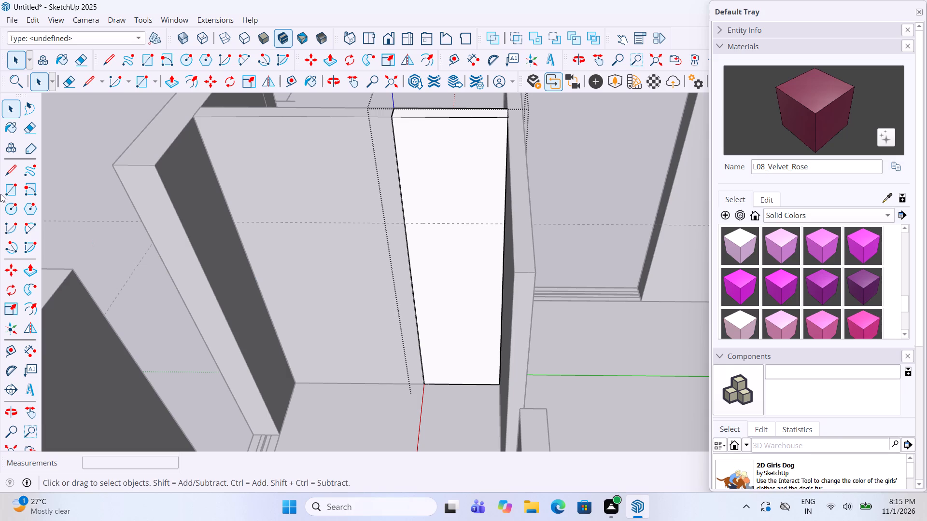
{"action": "left_click", "coordinate": [17, 185]}
{"action": "middle_click_drag", "start_coordinate": [514, 209], "coordinate": [544, 208]}
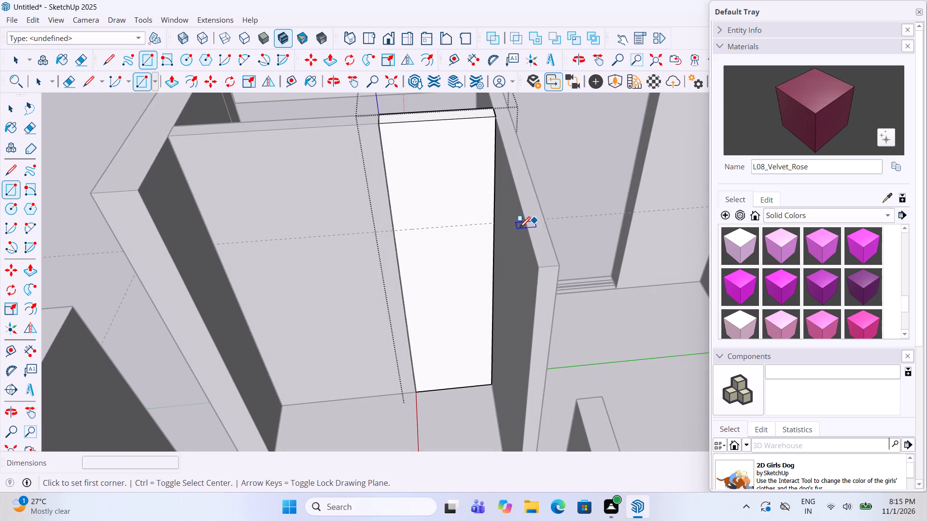
{"action": "left_click", "coordinate": [492, 225]}
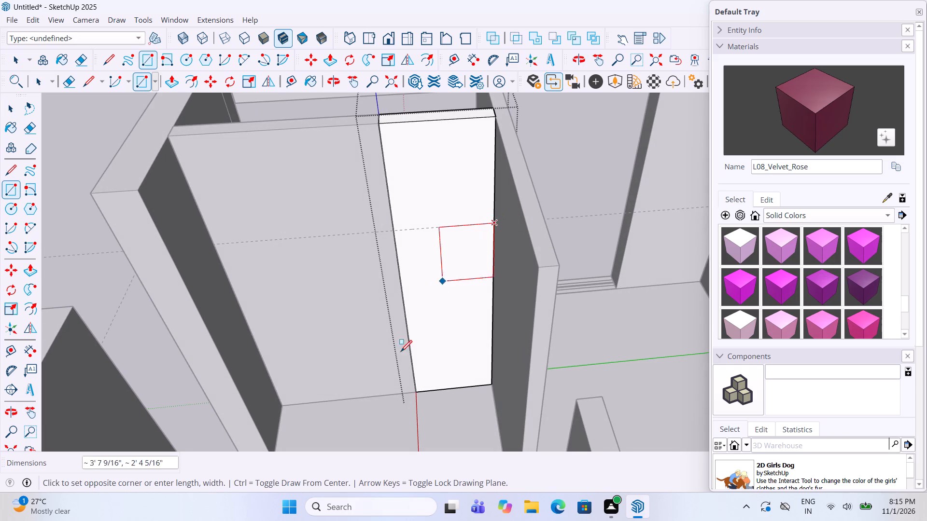
{"action": "double_click", "coordinate": [412, 394]}
{"action": "key", "text": "space"}
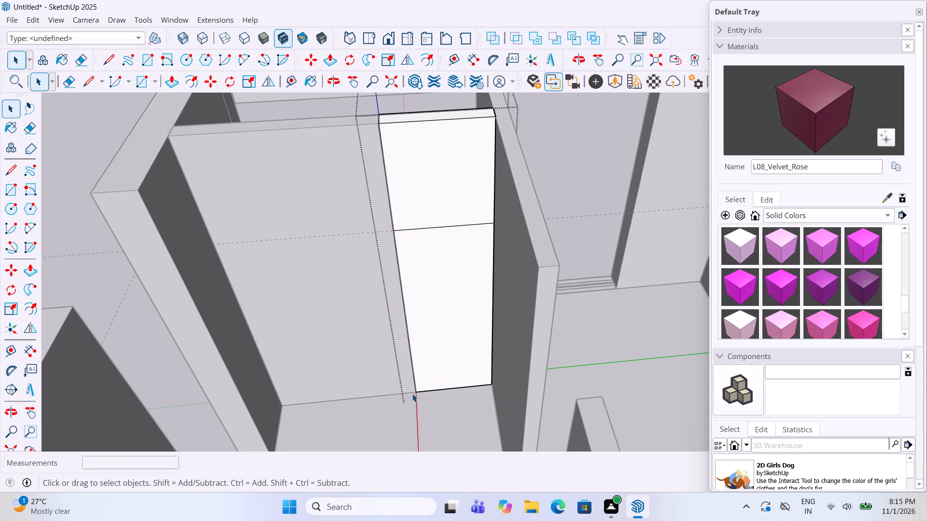
Push the rectangle through the panel's thickness to cut the door opening, and exit the group.
{"action": "key", "text": "p"}
{"action": "left_click", "coordinate": [463, 342]}
{"action": "left_click", "coordinate": [454, 270]}
{"action": "key", "text": "space"}
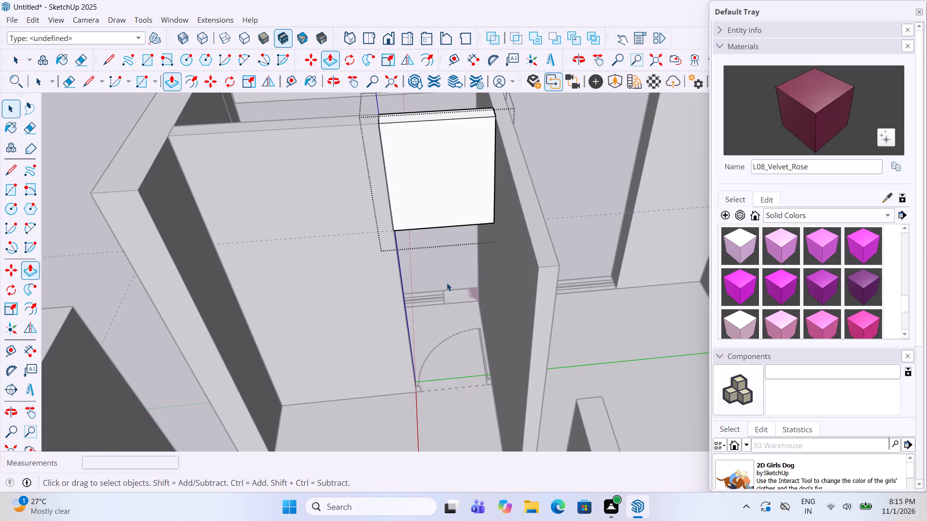
{"action": "scroll", "coordinate": [442, 285], "scroll_direction": "down", "scroll_amount": 7}
{"action": "left_click", "coordinate": [535, 148]}
Draw a 2' 7" by 5" floor rectangle across the doorway at the end of the short wall beside the maroon column.
{"action": "scroll", "coordinate": [407, 334], "scroll_direction": "down", "scroll_amount": 6}
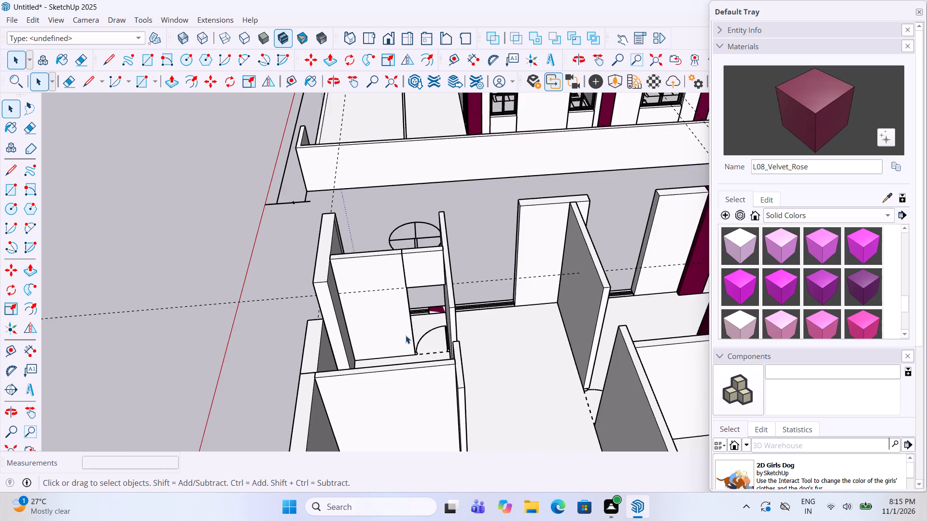
{"action": "scroll", "coordinate": [405, 335], "scroll_direction": "down", "scroll_amount": 8}
{"action": "middle_click_drag", "start_coordinate": [618, 207], "coordinate": [765, 323]}
{"action": "scroll", "coordinate": [459, 285], "scroll_direction": "down", "scroll_amount": 3}
{"action": "middle_click_drag", "start_coordinate": [630, 281], "coordinate": [710, 281]}
{"action": "scroll", "coordinate": [680, 268], "scroll_direction": "up", "scroll_amount": 13}
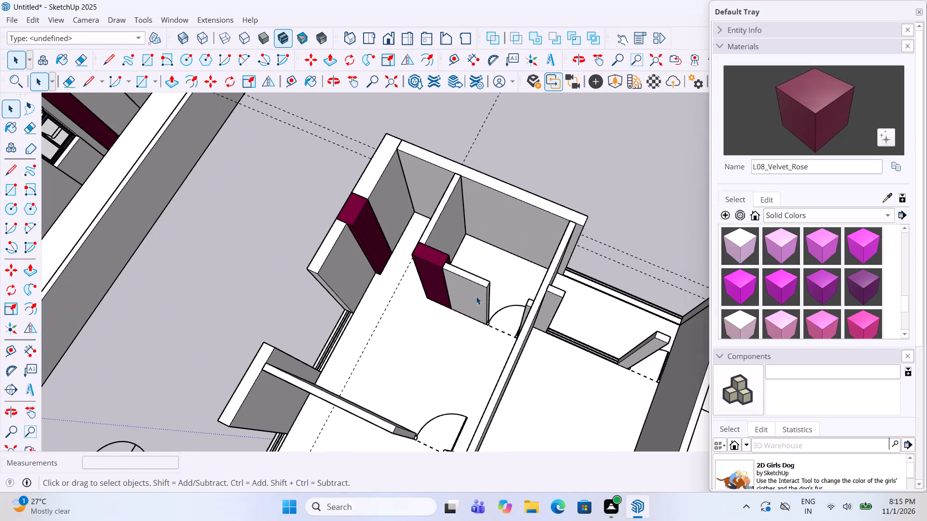
{"action": "left_click", "coordinate": [7, 186]}
{"action": "middle_click_drag", "start_coordinate": [267, 330], "coordinate": [294, 326]}
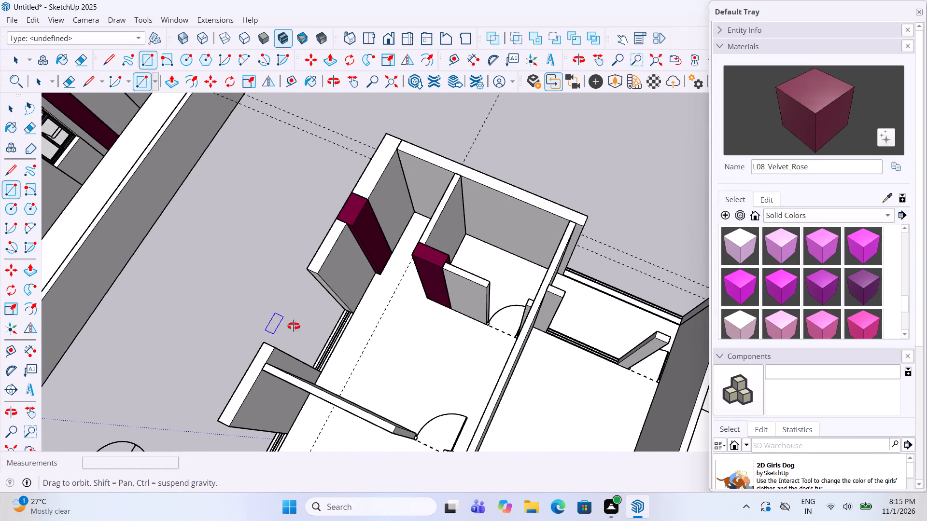
{"action": "middle_click_drag", "start_coordinate": [294, 326], "coordinate": [570, 314]}
{"action": "scroll", "coordinate": [567, 306], "scroll_direction": "up", "scroll_amount": 11}
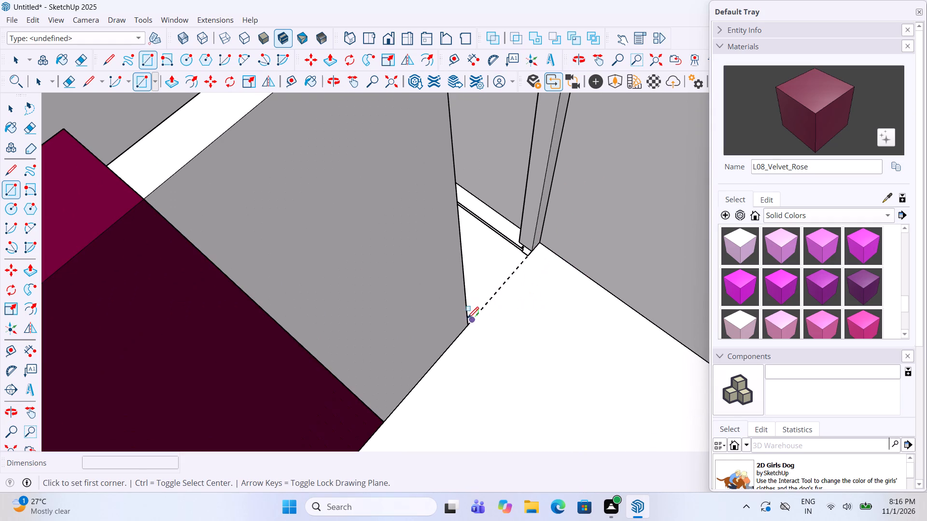
{"action": "left_click", "coordinate": [467, 321]}
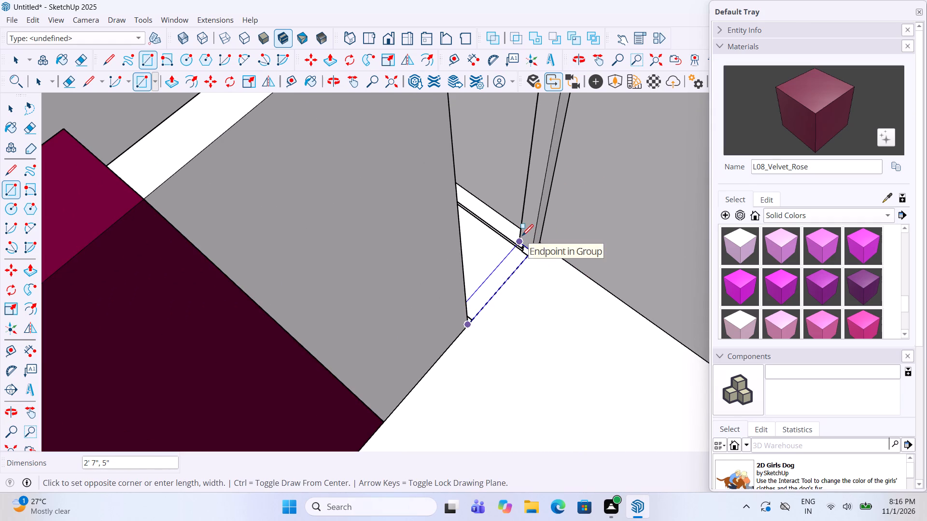
{"action": "left_click", "coordinate": [522, 237]}
Make the new threshold rectangle beside the maroon column's short wall a group.
{"action": "key", "text": "space"}
{"action": "left_click", "coordinate": [502, 274]}
{"action": "right_click", "coordinate": [502, 274]}
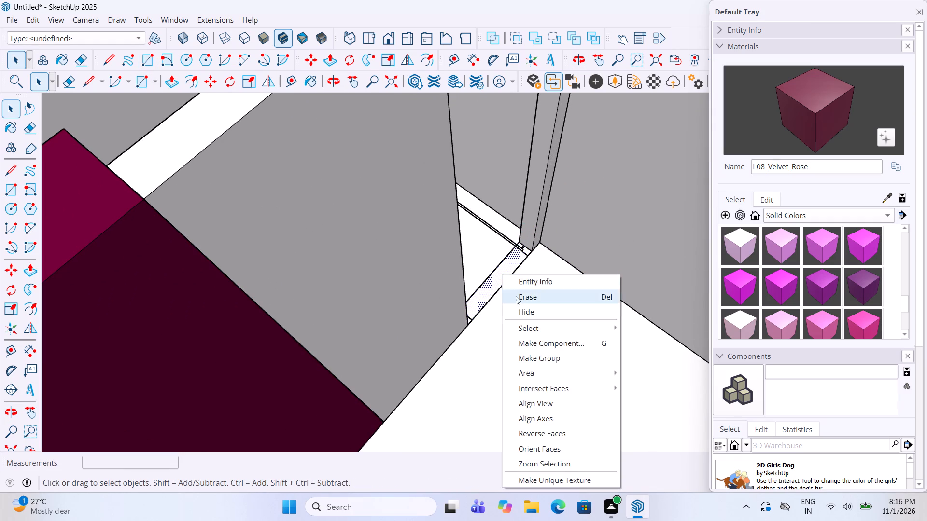
{"action": "left_click", "coordinate": [538, 358]}
Open the threshold group, extrude its face up 10' to the wall top, and exit the group.
{"action": "double_click", "coordinate": [492, 279]}
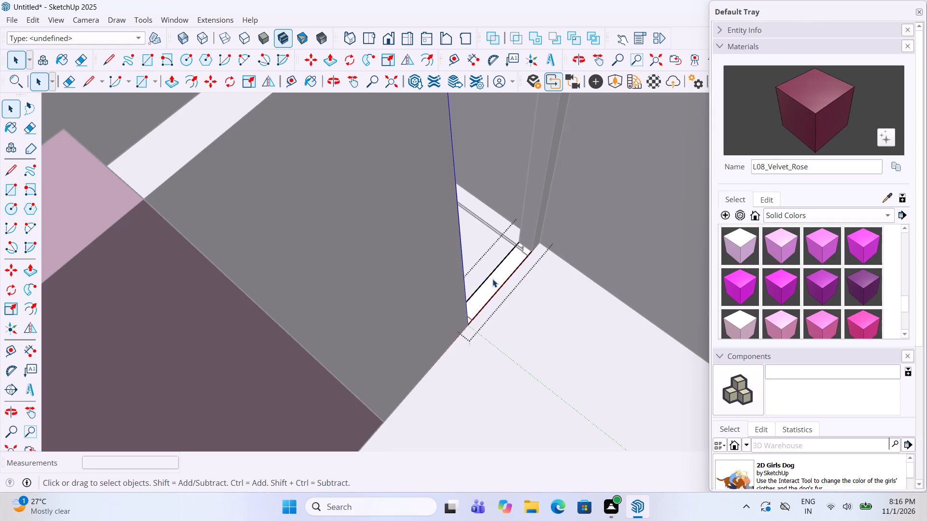
{"action": "key", "text": "p"}
{"action": "left_click", "coordinate": [492, 279]}
{"action": "scroll", "coordinate": [492, 278], "scroll_direction": "down", "scroll_amount": 4}
{"action": "left_click", "coordinate": [394, 212]}
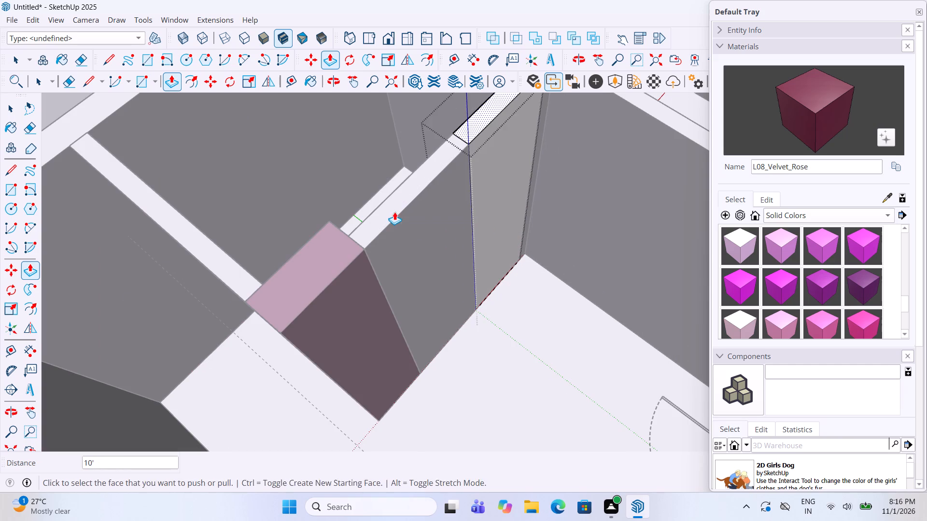
{"action": "key", "text": "space"}
{"action": "scroll", "coordinate": [388, 260], "scroll_direction": "down", "scroll_amount": 5}
{"action": "middle_click_drag", "start_coordinate": [521, 293], "coordinate": [337, 324]}
{"action": "scroll", "coordinate": [323, 353], "scroll_direction": "down", "scroll_amount": 7}
{"action": "left_click", "coordinate": [129, 355]}
Place a guide 7' above the bottom edge of the new doorway panel near the maroon column.
{"action": "middle_click_drag", "start_coordinate": [517, 274], "coordinate": [491, 206]}
{"action": "scroll", "coordinate": [356, 256], "scroll_direction": "up", "scroll_amount": 6}
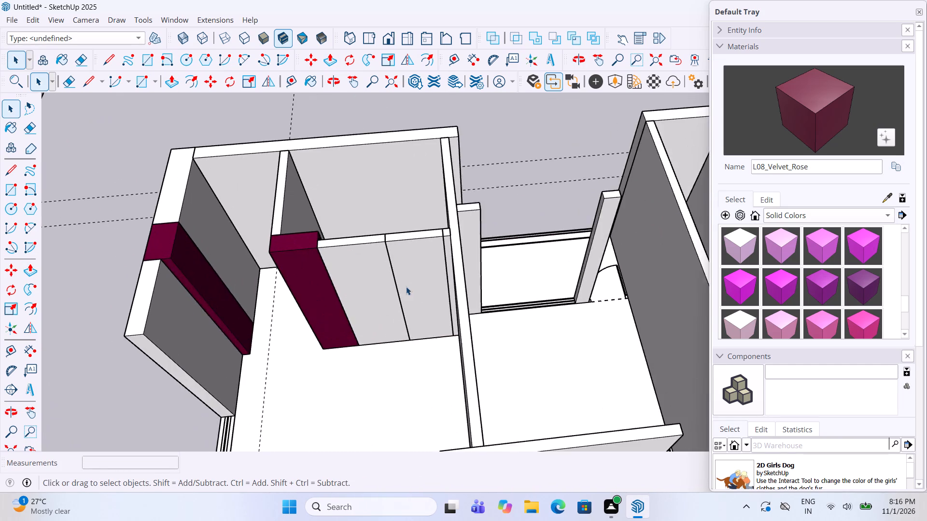
{"action": "scroll", "coordinate": [406, 287], "scroll_direction": "up", "scroll_amount": 3}
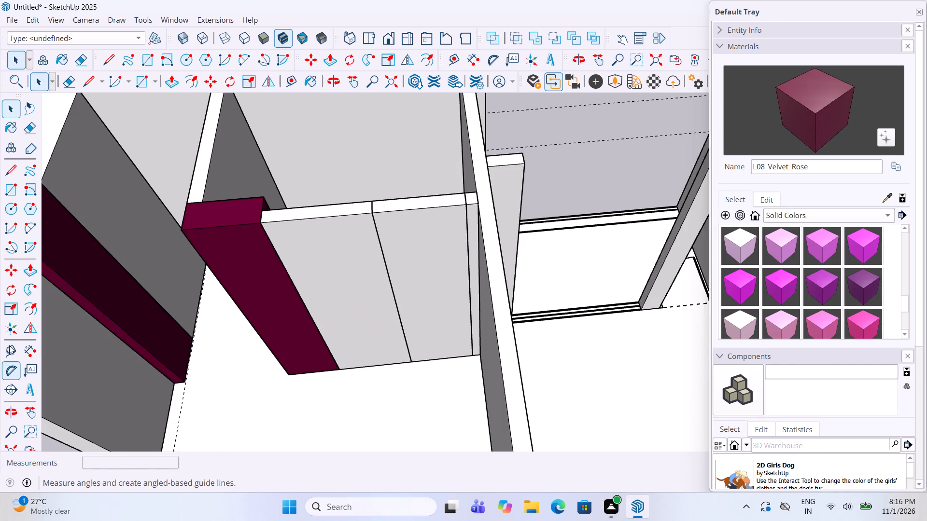
{"action": "left_click", "coordinate": [9, 345]}
{"action": "left_click", "coordinate": [423, 361]}
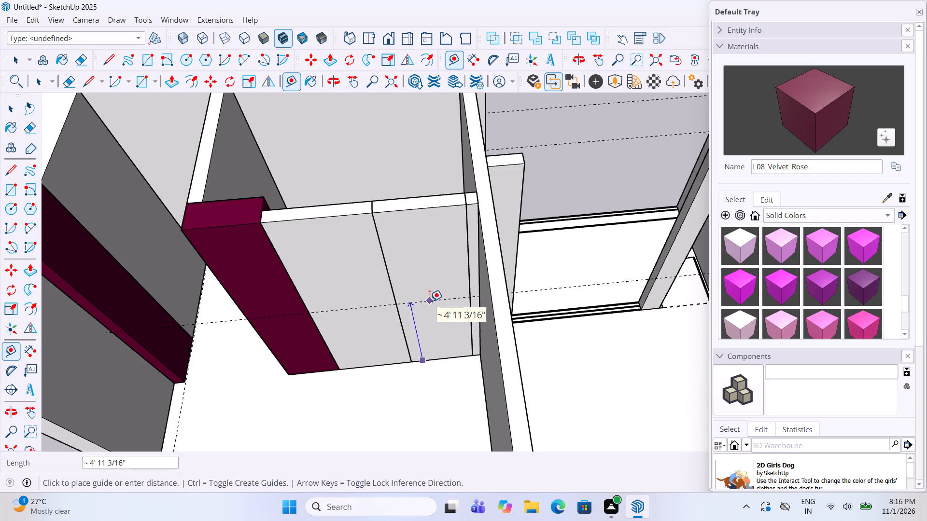
{"action": "type", "text": "7'"}
{"action": "key", "text": "Return"}
{"action": "key", "text": "space"}
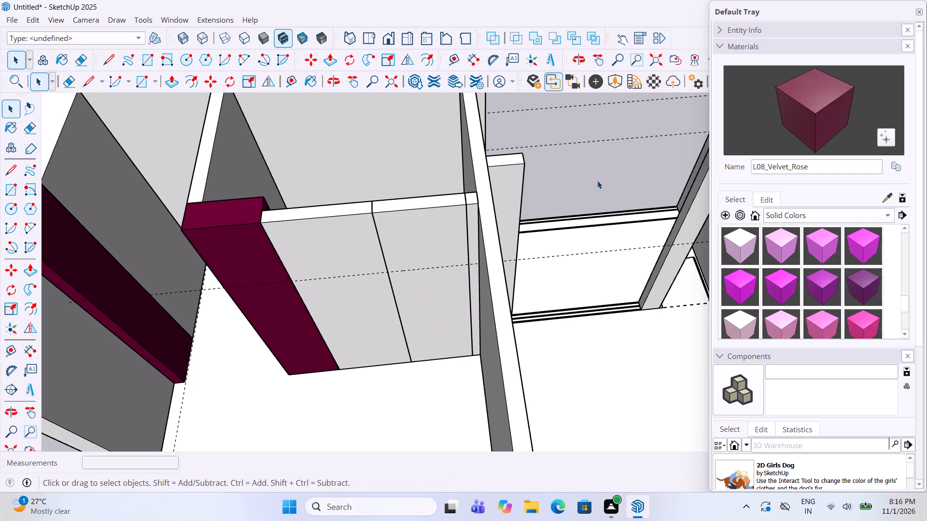
Open that panel's group and draw a rectangle on its face from the bottom corner up to the 7' guide.
{"action": "double_click", "coordinate": [409, 246]}
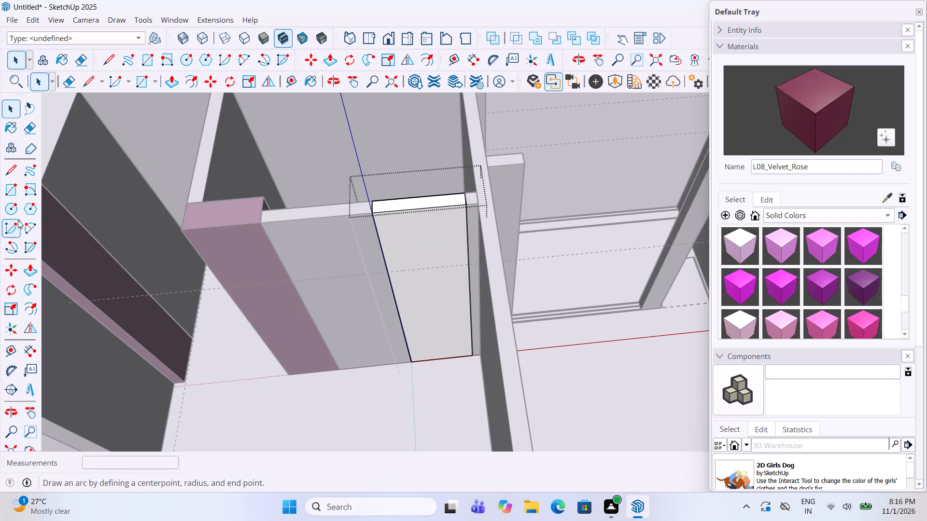
{"action": "left_click", "coordinate": [13, 188]}
{"action": "left_click", "coordinate": [410, 360]}
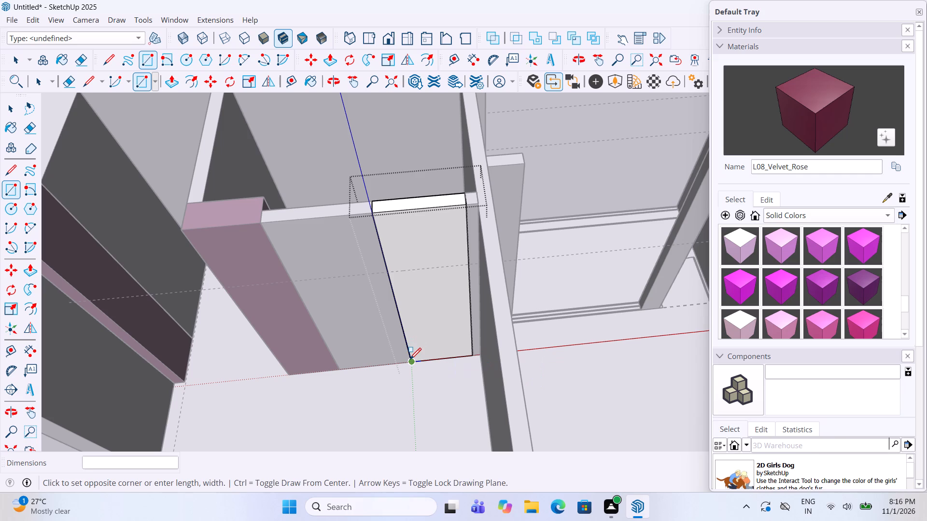
{"action": "left_click", "coordinate": [469, 264]}
Push the rectangle through the panel's thickness to cut the door opening, and exit the group.
{"action": "key", "text": "p"}
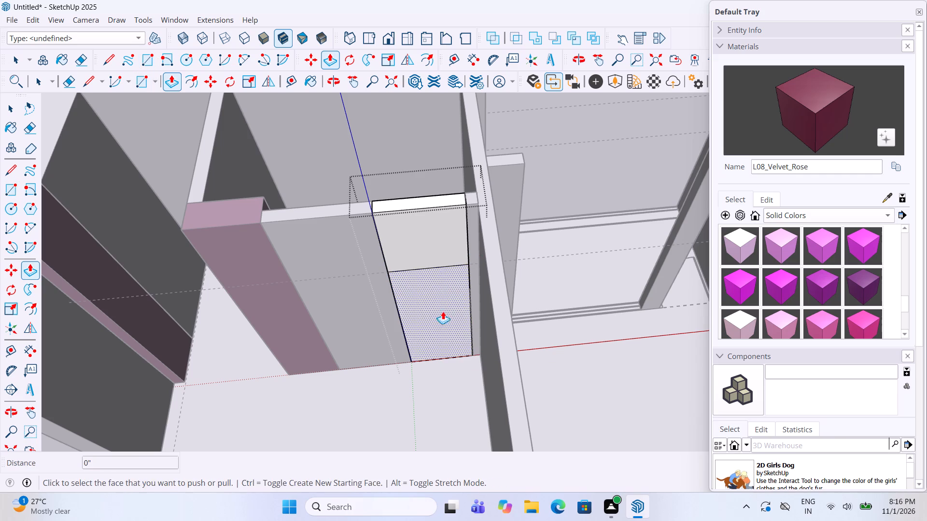
{"action": "left_click", "coordinate": [445, 318]}
{"action": "left_click", "coordinate": [440, 281]}
{"action": "key", "text": "space"}
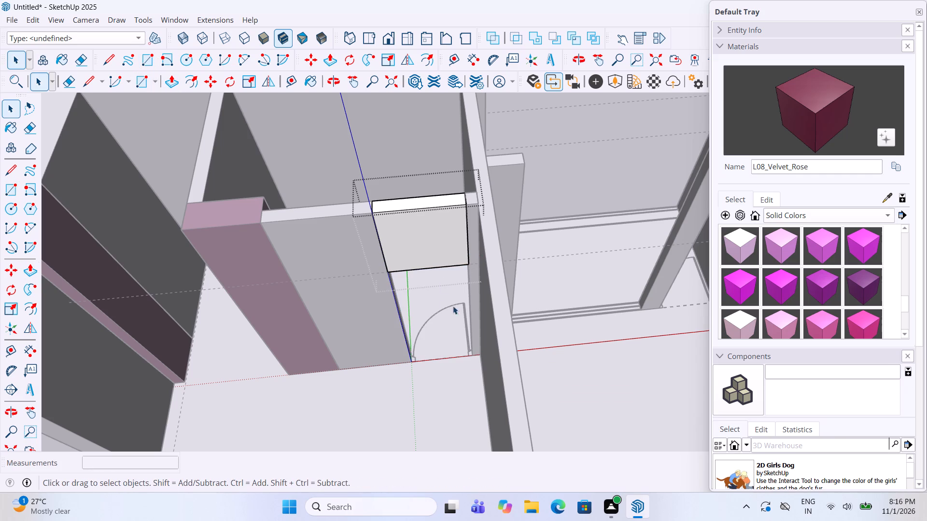
{"action": "left_click", "coordinate": [604, 220]}
{"action": "scroll", "coordinate": [463, 356], "scroll_direction": "down", "scroll_amount": 10}
{"action": "left_click", "coordinate": [538, 160]}
Draw a 2' 6" by 5" floor rectangle across the middle room's doorway, between the narrow wall stub and the side wall.
{"action": "scroll", "coordinate": [551, 318], "scroll_direction": "up", "scroll_amount": 3}
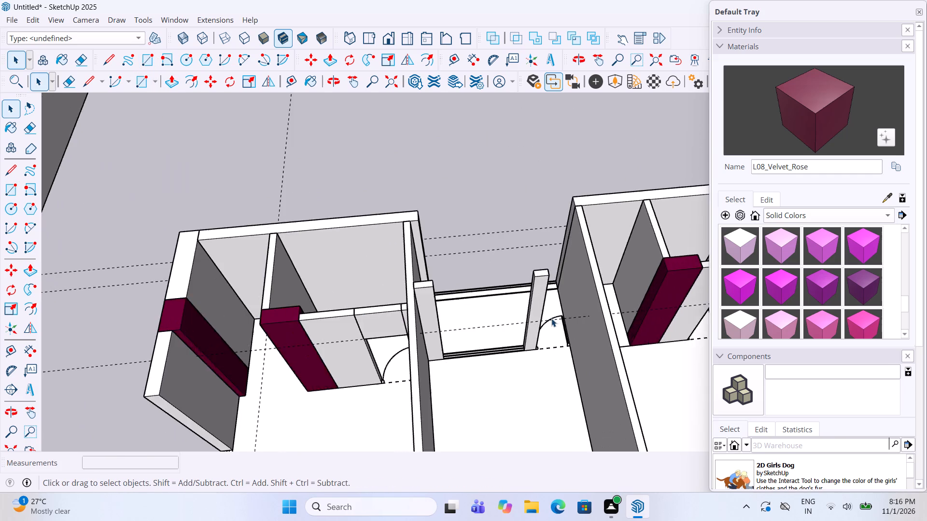
{"action": "scroll", "coordinate": [551, 318], "scroll_direction": "up", "scroll_amount": 4}
{"action": "middle_click_drag", "start_coordinate": [551, 318], "coordinate": [508, 361]}
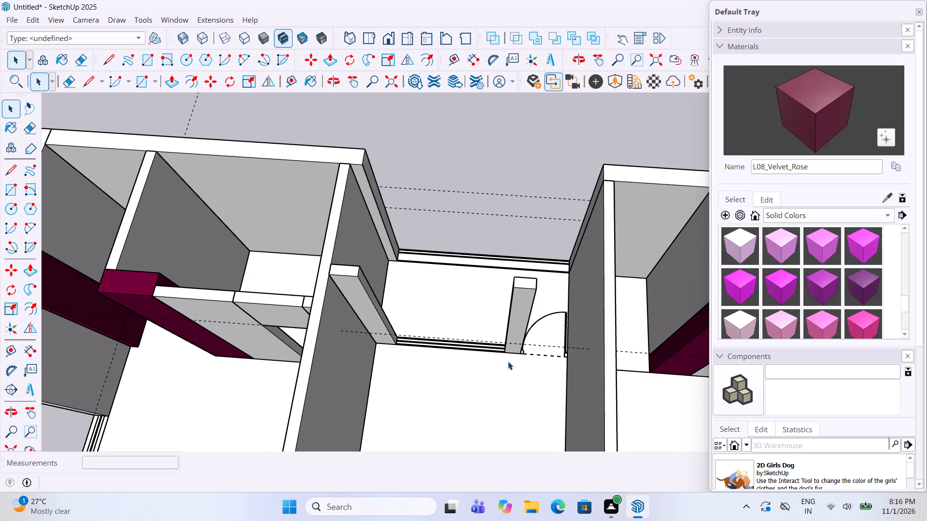
{"action": "left_click", "coordinate": [8, 188]}
{"action": "scroll", "coordinate": [585, 376], "scroll_direction": "up", "scroll_amount": 5}
{"action": "scroll", "coordinate": [512, 366], "scroll_direction": "up", "scroll_amount": 8}
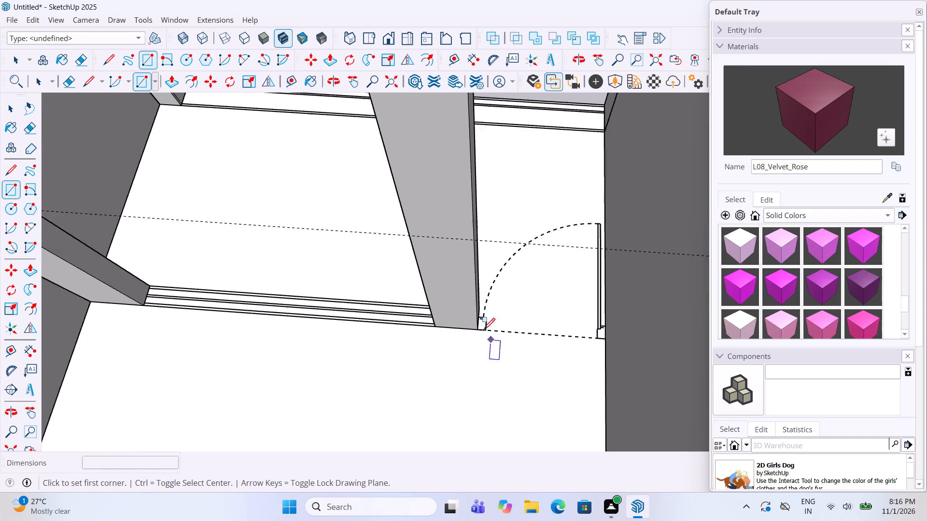
{"action": "left_click", "coordinate": [472, 325]}
{"action": "middle_click_drag", "start_coordinate": [604, 317], "coordinate": [647, 312]}
{"action": "scroll", "coordinate": [647, 312], "scroll_direction": "up", "scroll_amount": 6}
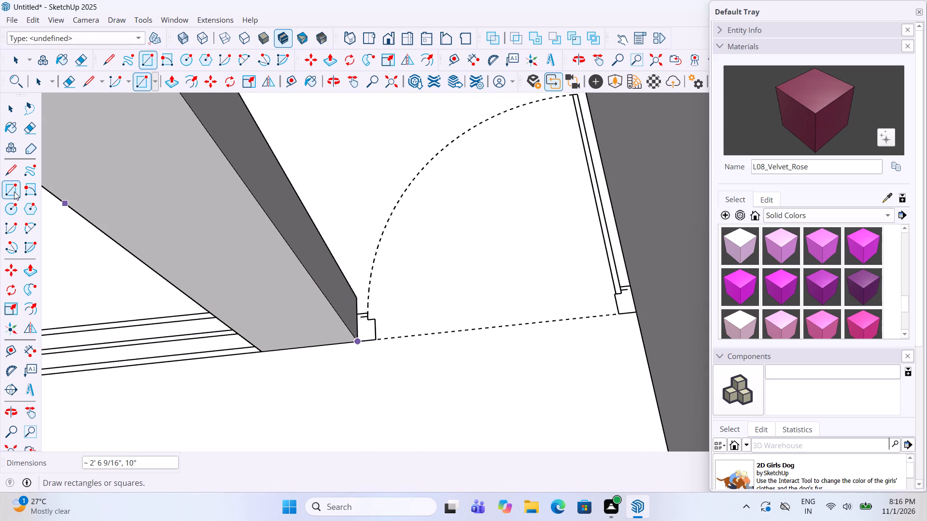
{"action": "left_click", "coordinate": [13, 192]}
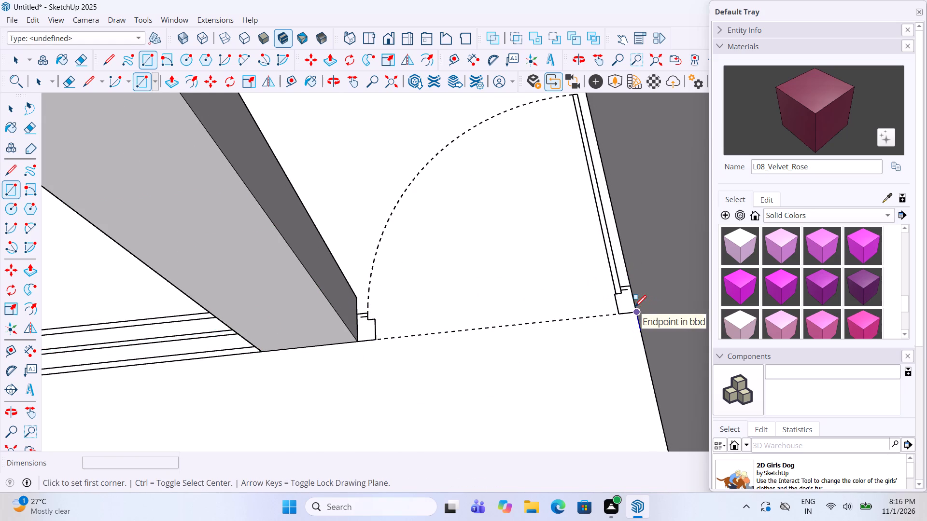
{"action": "left_click", "coordinate": [635, 308]}
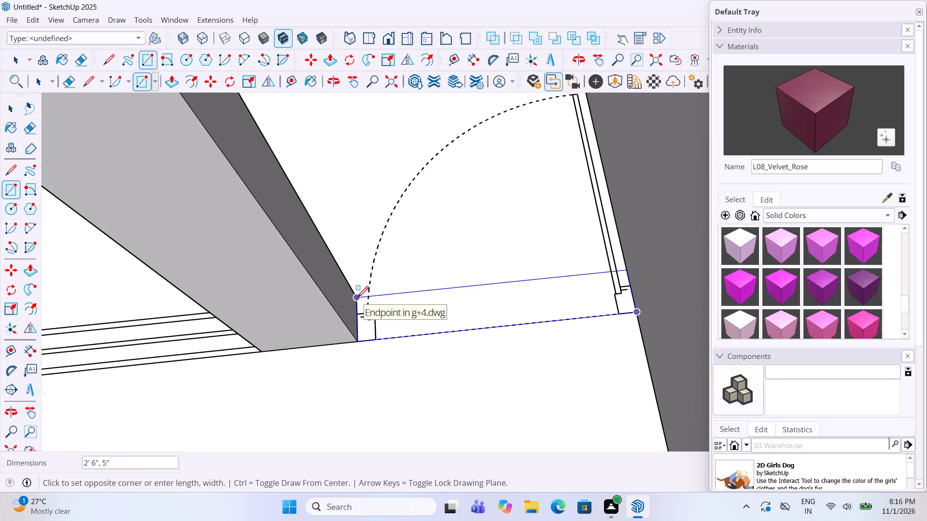
{"action": "left_click", "coordinate": [357, 299]}
Make the middle room's threshold rectangle a group.
{"action": "key", "text": "space"}
{"action": "left_click", "coordinate": [429, 312]}
{"action": "right_click", "coordinate": [429, 312]}
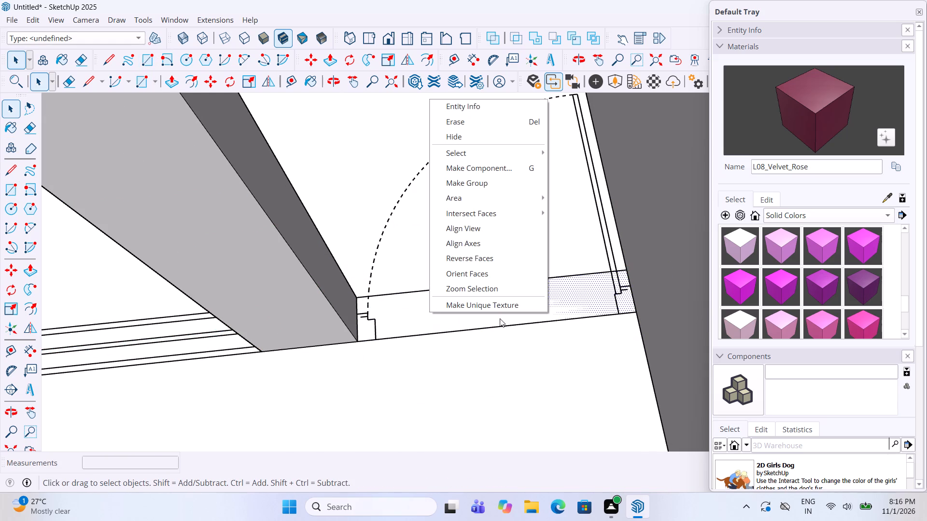
{"action": "left_click", "coordinate": [513, 183]}
Open the middle room's threshold group, extrude its face up 10' to the wall top, and exit the group.
{"action": "double_click", "coordinate": [485, 314]}
{"action": "key", "text": "p"}
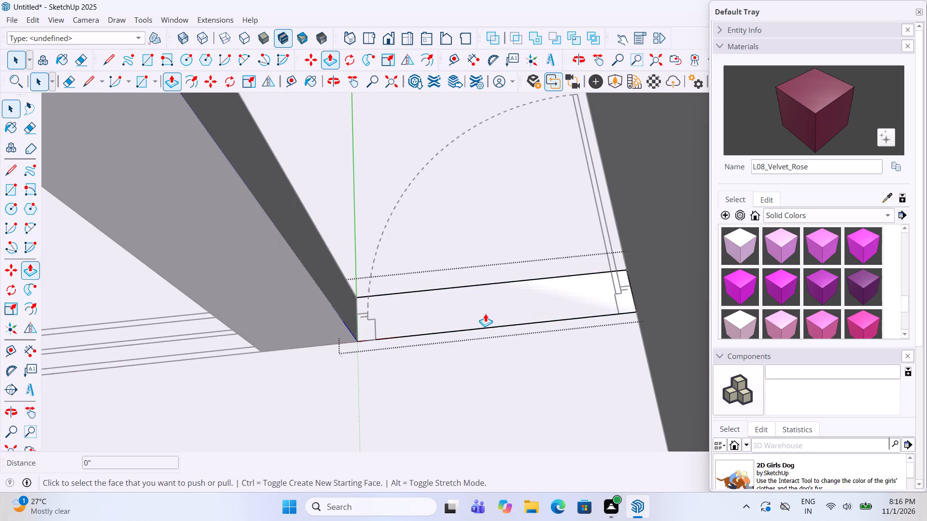
{"action": "left_click", "coordinate": [485, 314]}
{"action": "scroll", "coordinate": [484, 288], "scroll_direction": "down", "scroll_amount": 15}
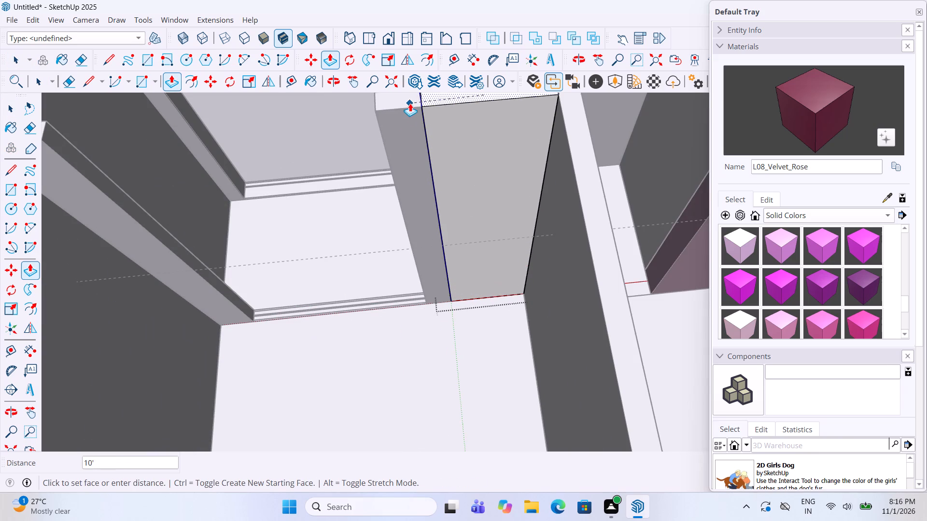
{"action": "left_click", "coordinate": [410, 103]}
{"action": "key", "text": "space"}
{"action": "left_click", "coordinate": [412, 353]}
Place a guide 7' above the bottom edge of the middle room's new doorway panel.
{"action": "scroll", "coordinate": [412, 360], "scroll_direction": "down", "scroll_amount": 5}
{"action": "middle_click_drag", "start_coordinate": [399, 362], "coordinate": [367, 256]}
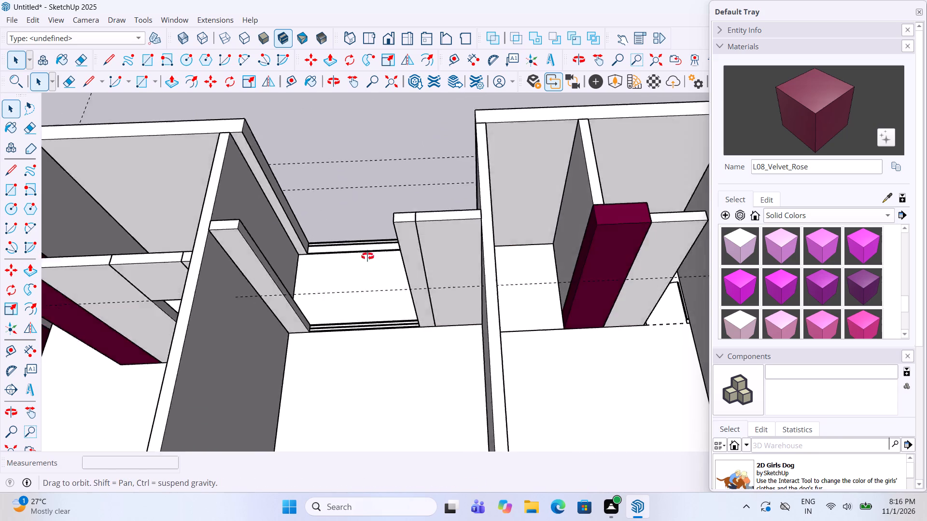
{"action": "middle_click_drag", "start_coordinate": [367, 256], "coordinate": [366, 251]}
{"action": "scroll", "coordinate": [440, 207], "scroll_direction": "up", "scroll_amount": 5}
{"action": "middle_click_drag", "start_coordinate": [447, 206], "coordinate": [503, 248]}
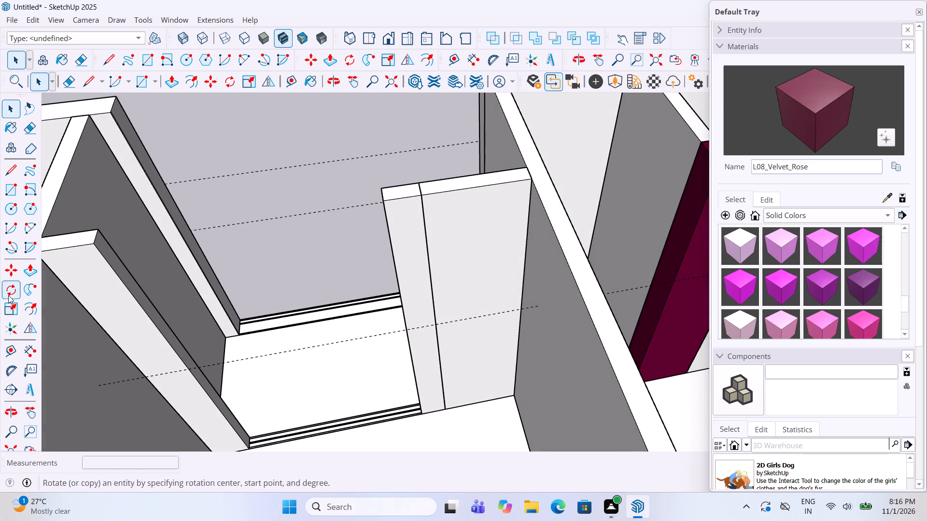
{"action": "left_click", "coordinate": [7, 355]}
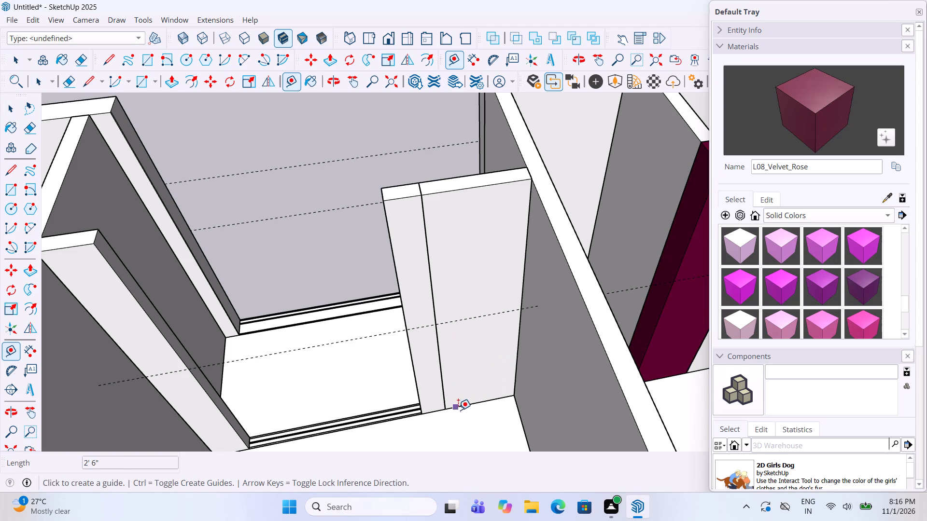
{"action": "left_click", "coordinate": [465, 405]}
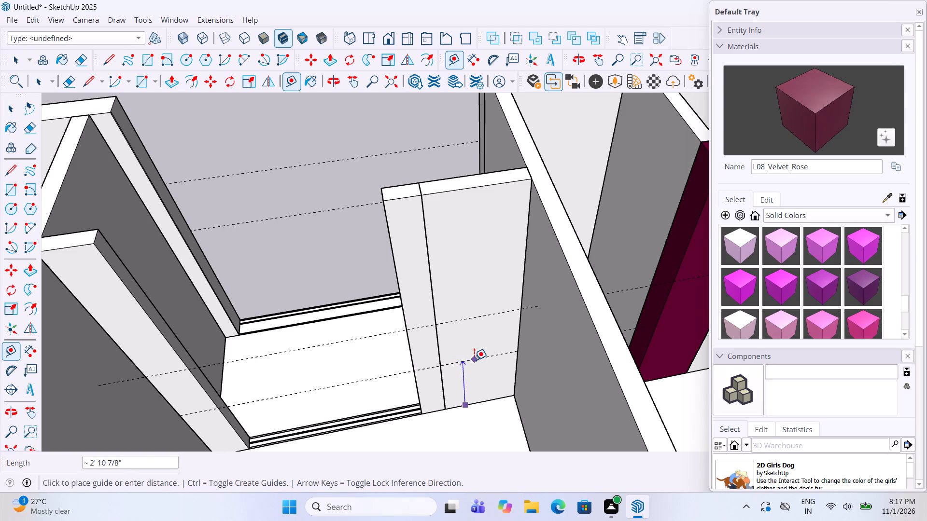
{"action": "type", "text": "7'"}
{"action": "key", "text": "Return"}
{"action": "key", "text": "space"}
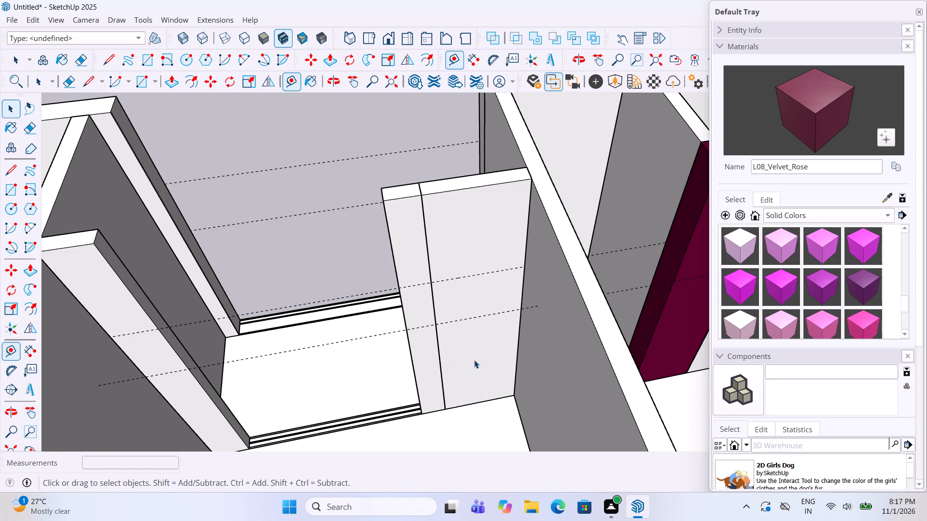
In the middle room's doorway panel group, draw a full-width rectangle from the 7' guide to the floor and push it through as a door opening.
{"action": "double_click", "coordinate": [475, 360]}
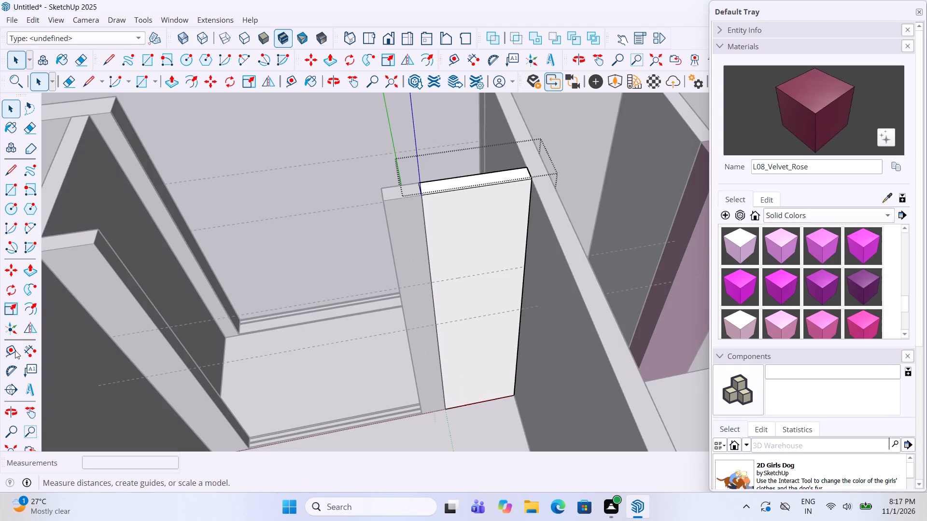
{"action": "left_click", "coordinate": [10, 178]}
{"action": "left_click", "coordinate": [12, 185]}
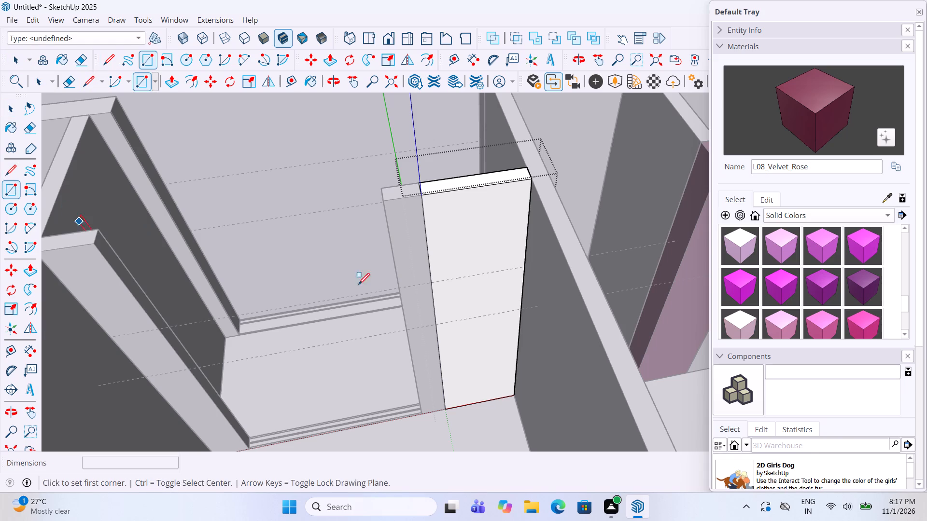
{"action": "left_click", "coordinate": [524, 266]}
{"action": "scroll", "coordinate": [423, 423], "scroll_direction": "up", "scroll_amount": 4}
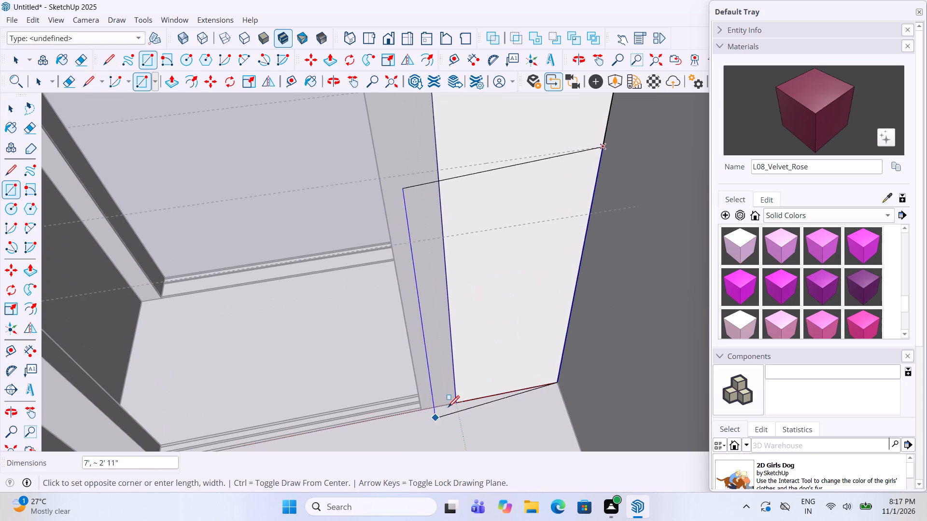
{"action": "left_click", "coordinate": [456, 406]}
{"action": "key", "text": "p"}
{"action": "left_click", "coordinate": [497, 359]}
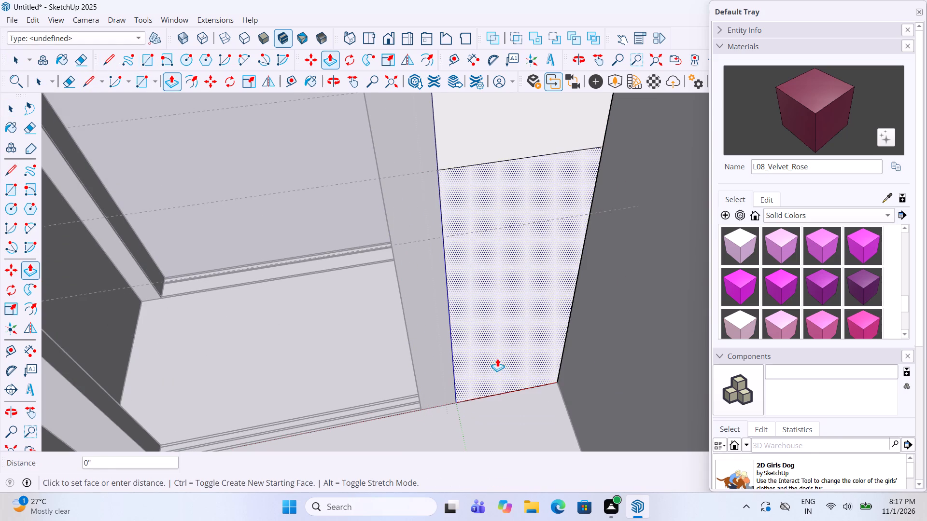
{"action": "left_click", "coordinate": [517, 262]}
{"action": "key", "text": "space"}
{"action": "left_click", "coordinate": [470, 355]}
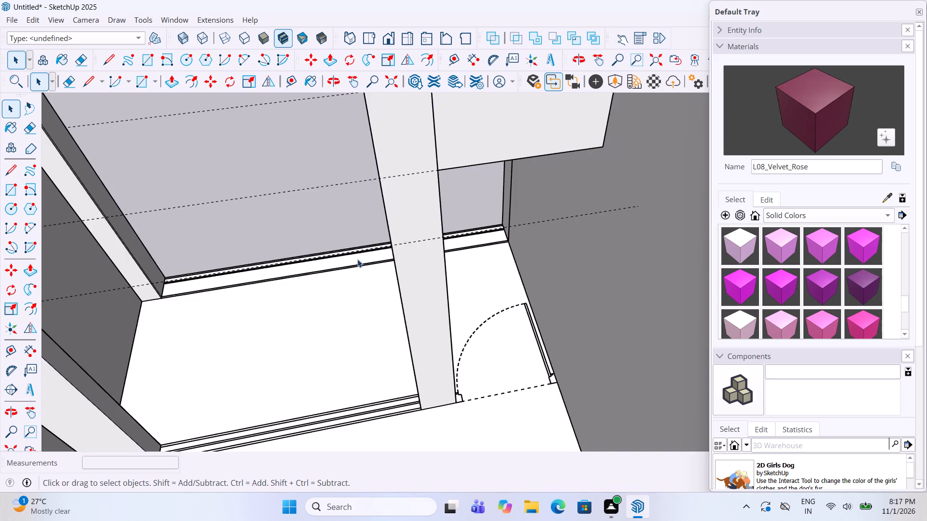
Draw a 2' 6" by 5" floor rectangle across the adjoining room's doorway, between the wall beside the maroon column and the side wall.
{"action": "scroll", "coordinate": [268, 227], "scroll_direction": "down", "scroll_amount": 12}
{"action": "middle_click_drag", "start_coordinate": [450, 162], "coordinate": [415, 191]}
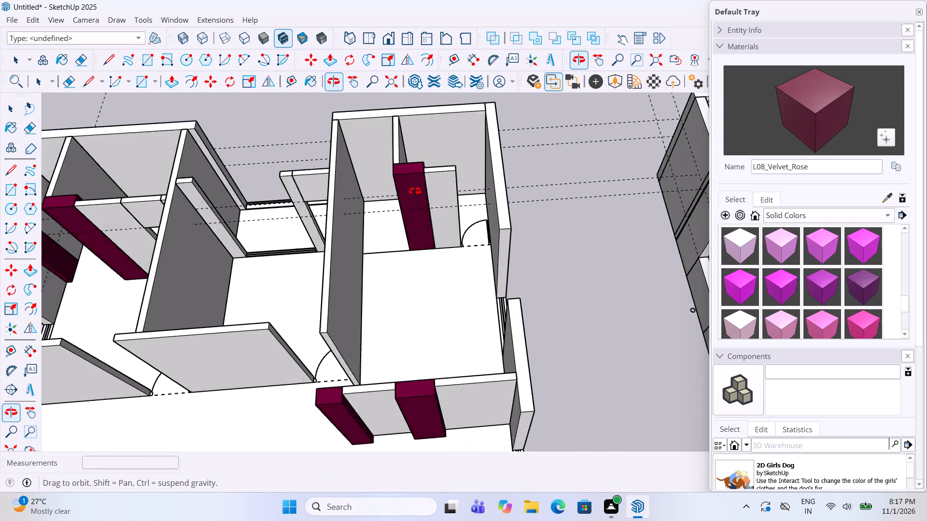
{"action": "middle_click_drag", "start_coordinate": [415, 191], "coordinate": [414, 189]}
{"action": "scroll", "coordinate": [454, 185], "scroll_direction": "up", "scroll_amount": 5}
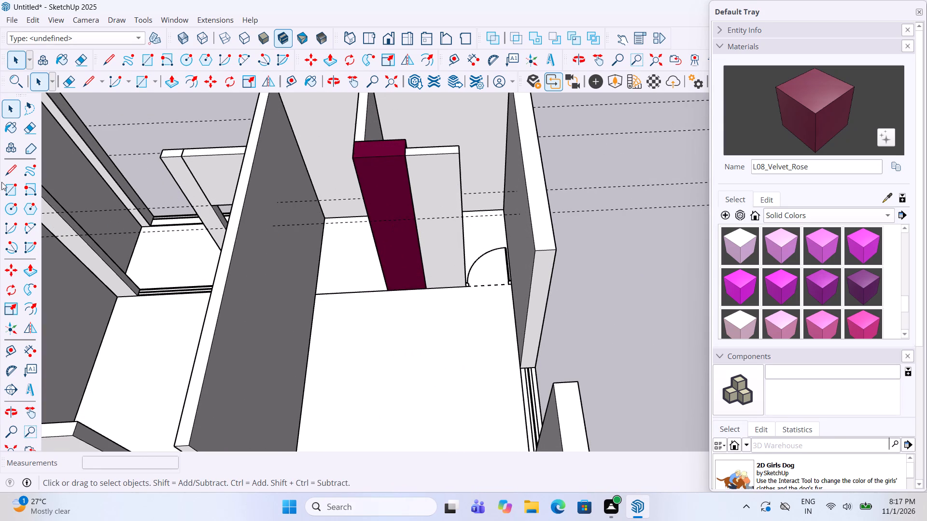
{"action": "left_click", "coordinate": [6, 189]}
{"action": "scroll", "coordinate": [418, 260], "scroll_direction": "up", "scroll_amount": 10}
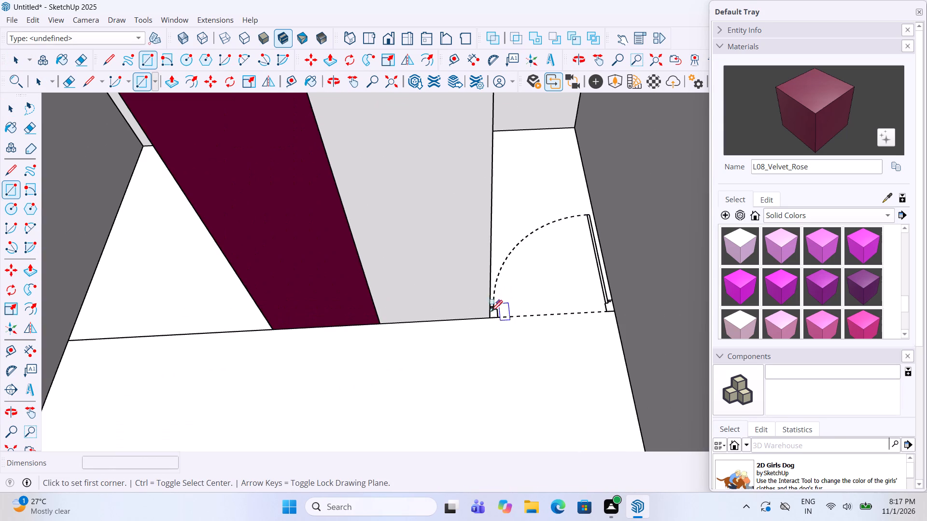
{"action": "left_click", "coordinate": [617, 311]}
{"action": "middle_click_drag", "start_coordinate": [513, 289], "coordinate": [437, 292]}
{"action": "scroll", "coordinate": [437, 292], "scroll_direction": "up", "scroll_amount": 8}
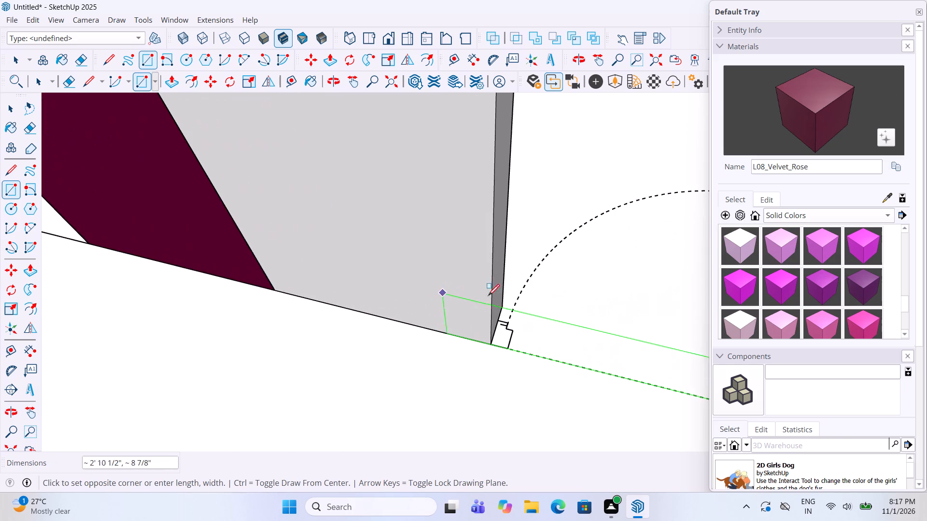
{"action": "left_click", "coordinate": [503, 310]}
{"action": "scroll", "coordinate": [501, 310], "scroll_direction": "down", "scroll_amount": 5}
Make the threshold rectangle beside the maroon column's wall a group.
{"action": "key", "text": "space"}
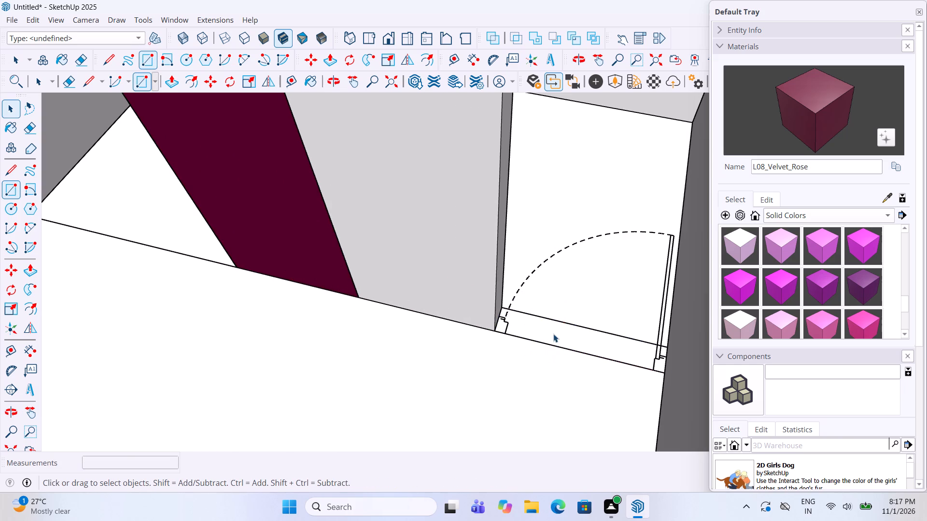
{"action": "left_click", "coordinate": [553, 334]}
{"action": "right_click", "coordinate": [553, 334]}
{"action": "left_click", "coordinate": [633, 202]}
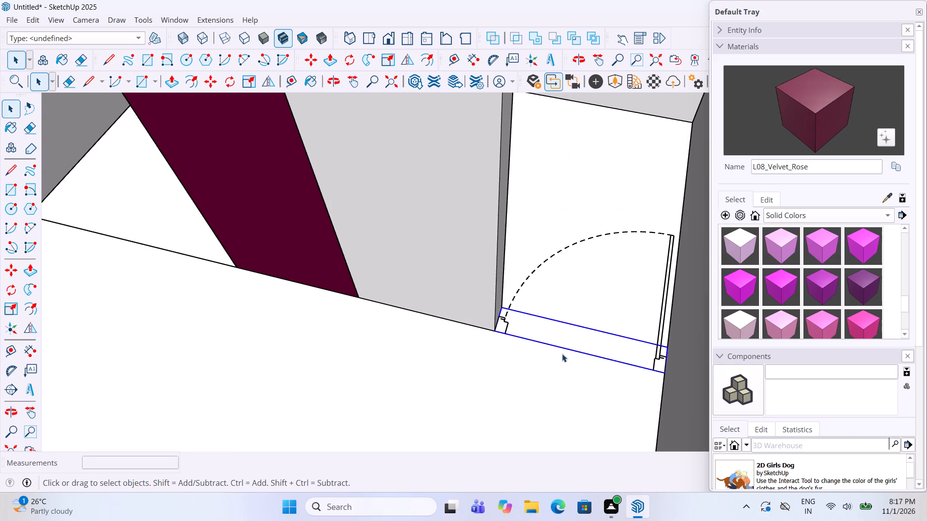
Open the adjoining room's threshold group, extrude its face up 10' to the wall top, and exit the group.
{"action": "double_click", "coordinate": [564, 343]}
{"action": "key", "text": "p"}
{"action": "left_click", "coordinate": [568, 334]}
{"action": "scroll", "coordinate": [571, 315], "scroll_direction": "down", "scroll_amount": 5}
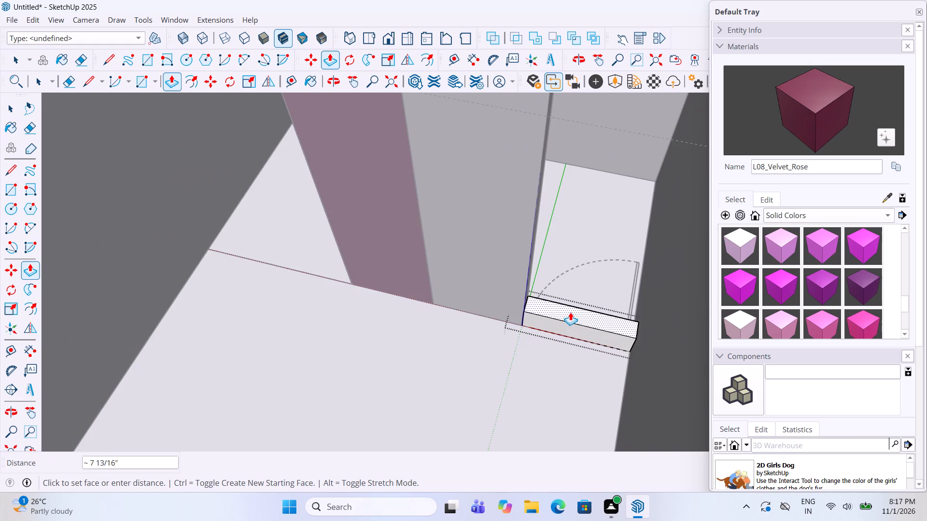
{"action": "scroll", "coordinate": [570, 312], "scroll_direction": "down", "scroll_amount": 9}
{"action": "left_click", "coordinate": [559, 186]}
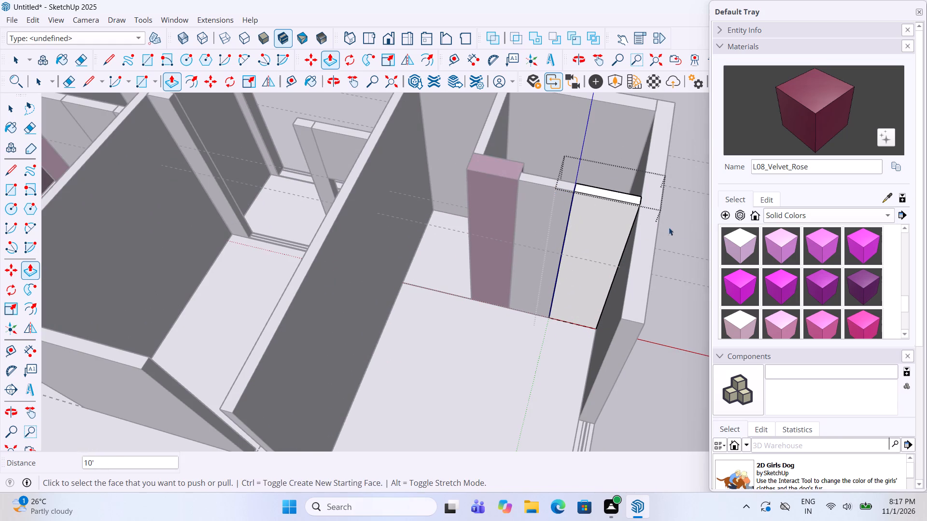
{"action": "key", "text": "space"}
{"action": "left_click", "coordinate": [693, 237]}
Place a guide 7' above the bottom edge of the adjoining room's new doorway panel.
{"action": "scroll", "coordinate": [407, 353], "scroll_direction": "down", "scroll_amount": 3}
{"action": "middle_click_drag", "start_coordinate": [341, 363], "coordinate": [427, 340]}
{"action": "scroll", "coordinate": [565, 246], "scroll_direction": "up", "scroll_amount": 2}
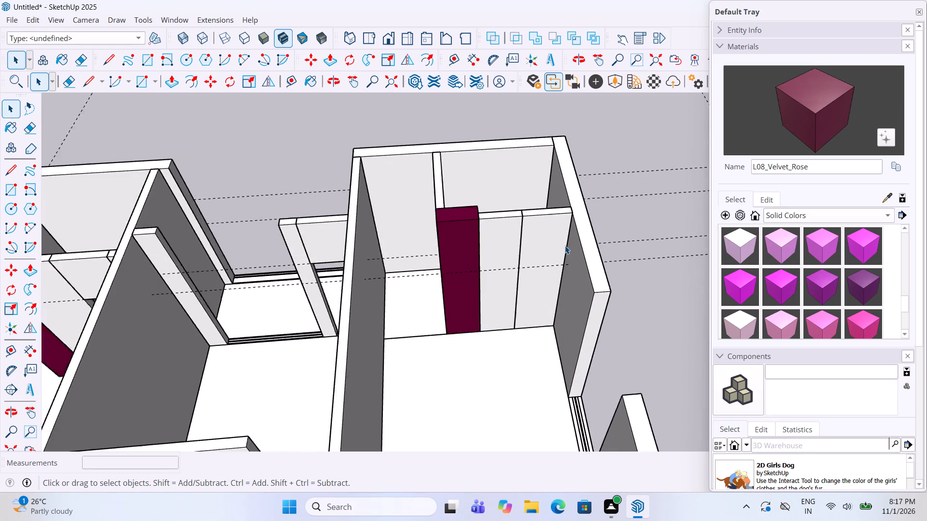
{"action": "scroll", "coordinate": [565, 246], "scroll_direction": "up", "scroll_amount": 3}
{"action": "middle_click_drag", "start_coordinate": [563, 244], "coordinate": [546, 232]}
{"action": "scroll", "coordinate": [547, 233], "scroll_direction": "up", "scroll_amount": 2}
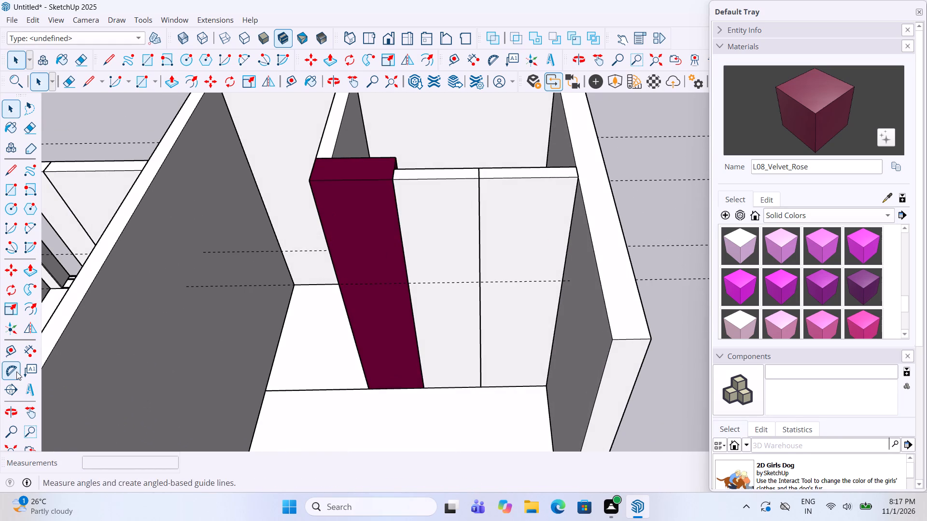
{"action": "left_click", "coordinate": [12, 358]}
{"action": "double_click", "coordinate": [500, 383]}
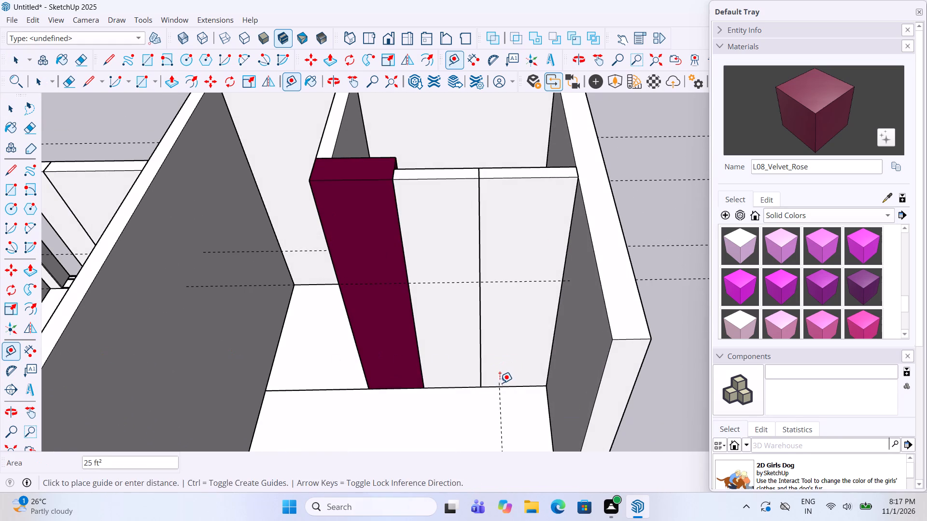
{"action": "left_click", "coordinate": [9, 356]}
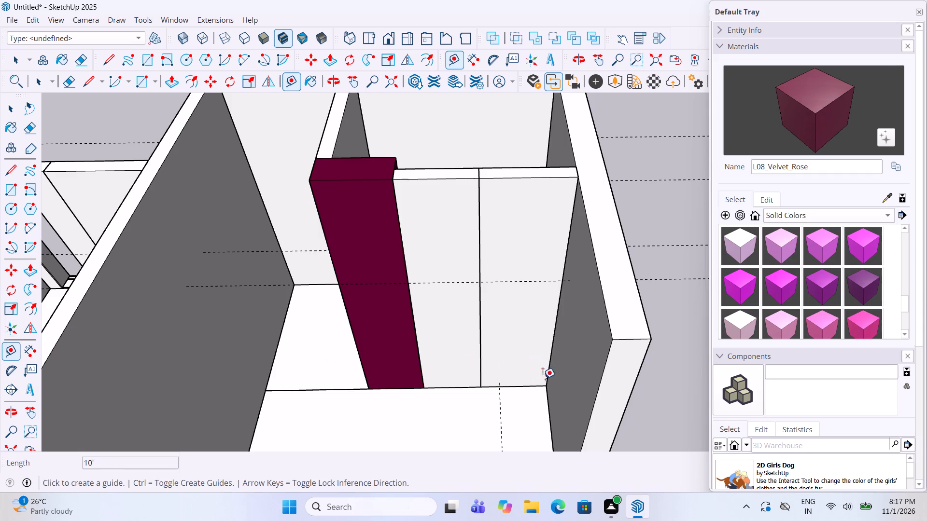
{"action": "left_click", "coordinate": [523, 386]}
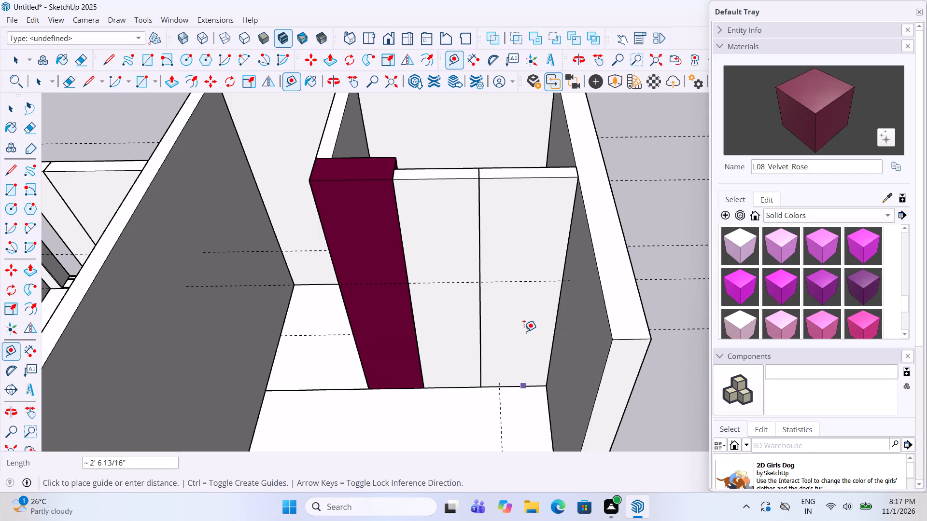
{"action": "type", "text": "7'"}
{"action": "key", "text": "Return"}
{"action": "key", "text": "space"}
Open the adjoining room's doorway panel group to draw a rectangle in it.
{"action": "double_click", "coordinate": [534, 324]}
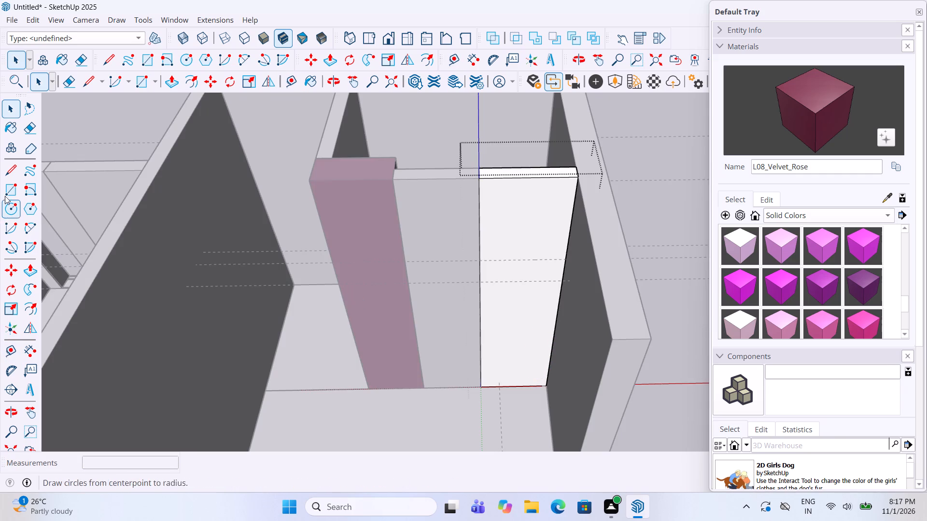
{"action": "left_click", "coordinate": [6, 186]}
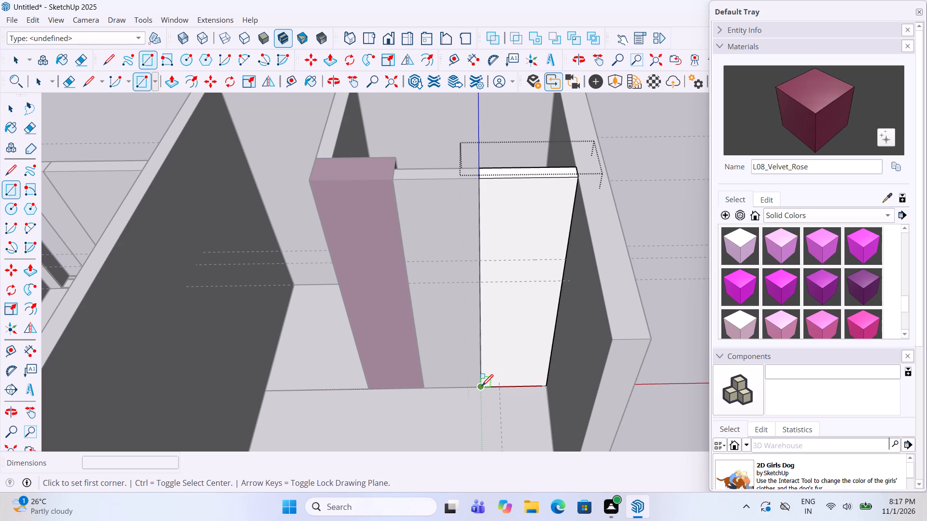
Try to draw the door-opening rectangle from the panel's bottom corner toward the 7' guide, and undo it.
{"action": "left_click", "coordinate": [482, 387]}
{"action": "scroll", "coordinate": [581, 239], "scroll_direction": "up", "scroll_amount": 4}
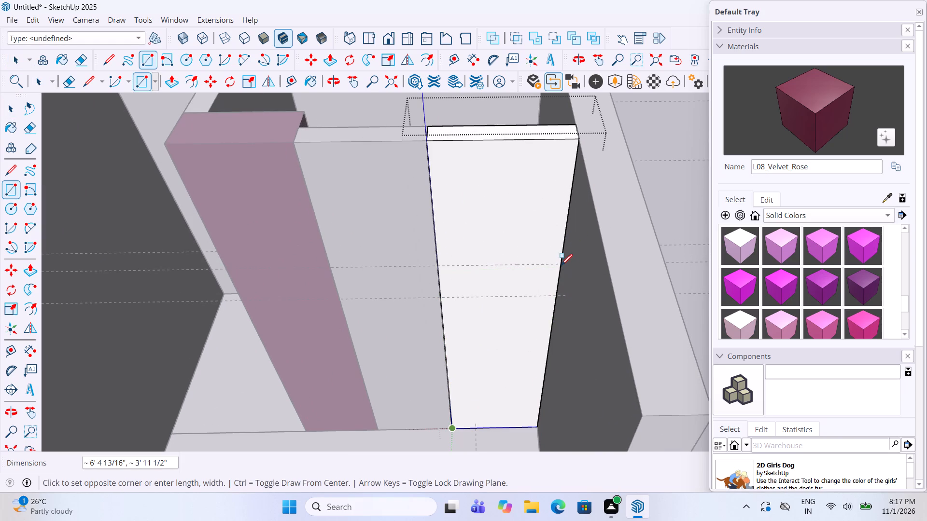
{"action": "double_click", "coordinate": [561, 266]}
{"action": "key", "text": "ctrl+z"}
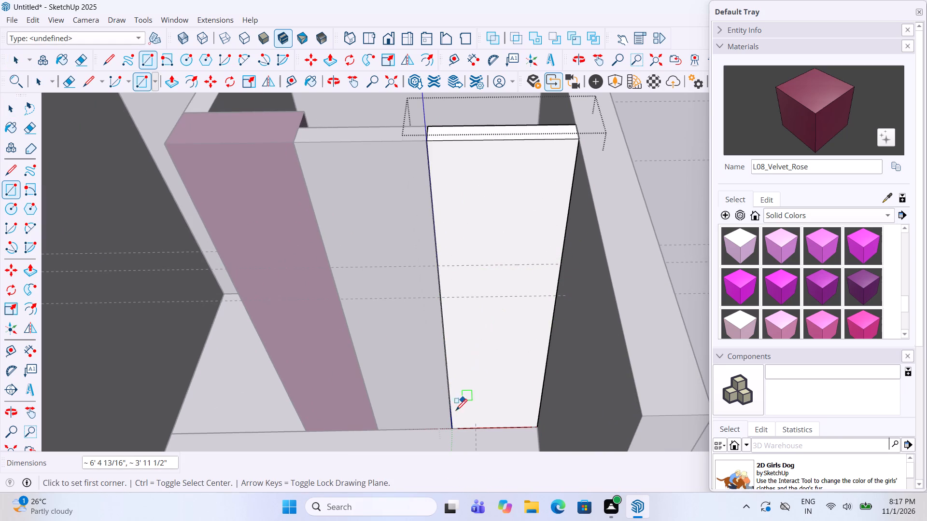
Draw a 7' by 2' 6" rectangle on the panel up to the guide, push it 5" through as a door opening, and exit the group.
{"action": "left_click", "coordinate": [451, 427]}
{"action": "scroll", "coordinate": [554, 287], "scroll_direction": "up", "scroll_amount": 3}
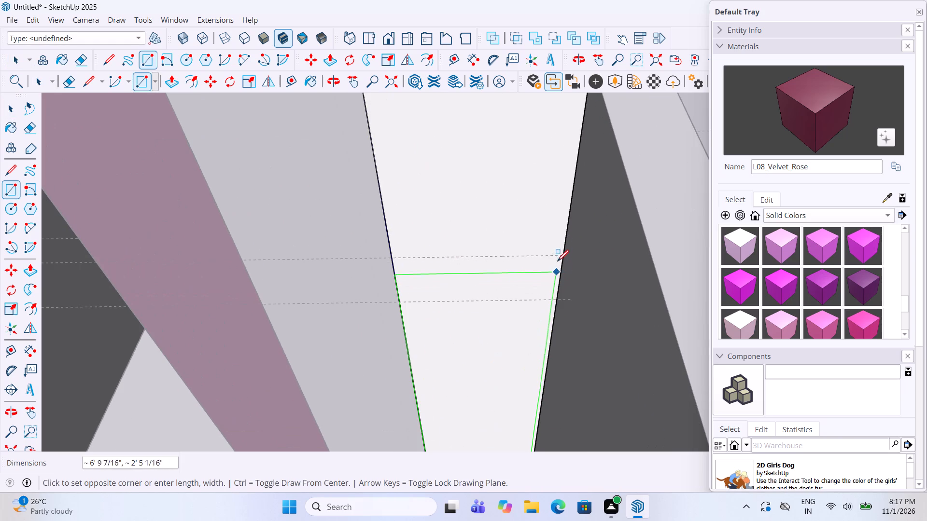
{"action": "left_click", "coordinate": [562, 258]}
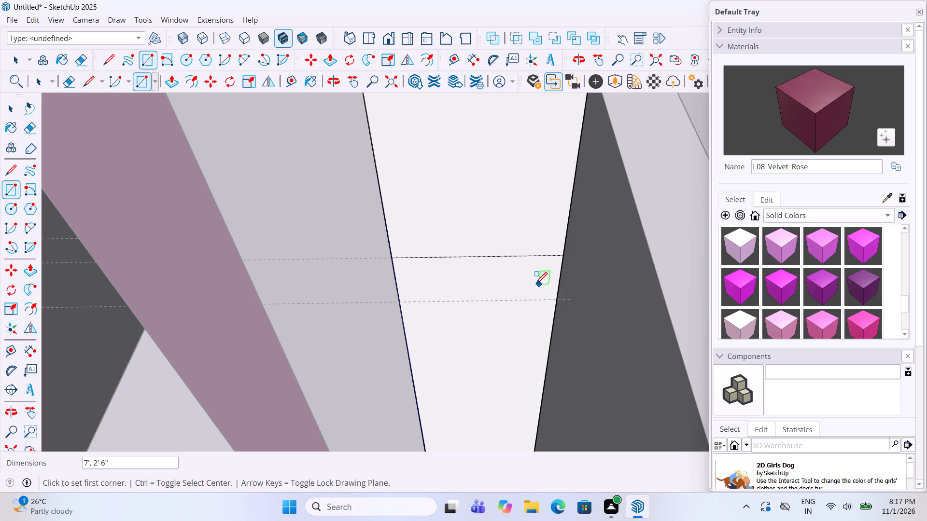
{"action": "key", "text": "p"}
{"action": "left_click", "coordinate": [500, 367]}
{"action": "left_click", "coordinate": [522, 284]}
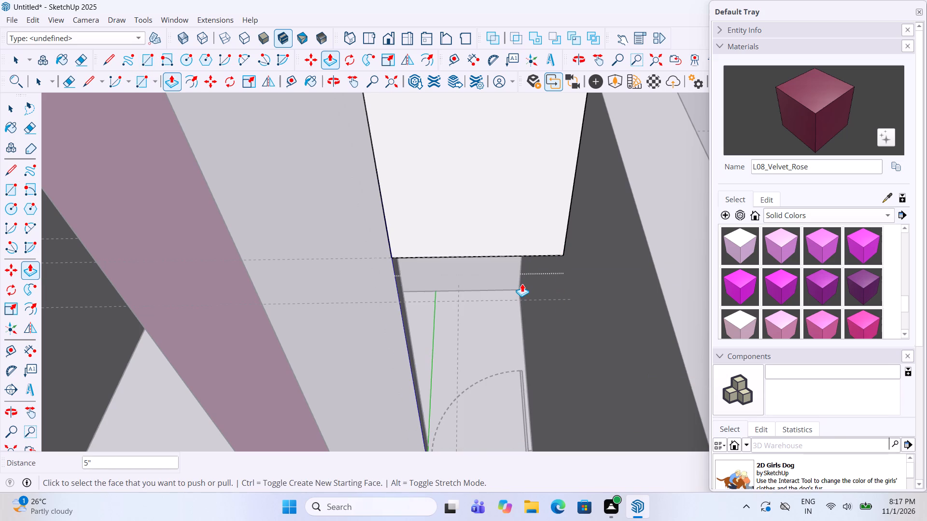
{"action": "key", "text": "space"}
{"action": "scroll", "coordinate": [478, 299], "scroll_direction": "down", "scroll_amount": 4}
{"action": "left_click", "coordinate": [606, 219]}
Draw a 3' 7" by 9" floor rectangle across the front wall's doorway, between the wall beside the maroon column and the end wall.
{"action": "scroll", "coordinate": [603, 222], "scroll_direction": "down", "scroll_amount": 10}
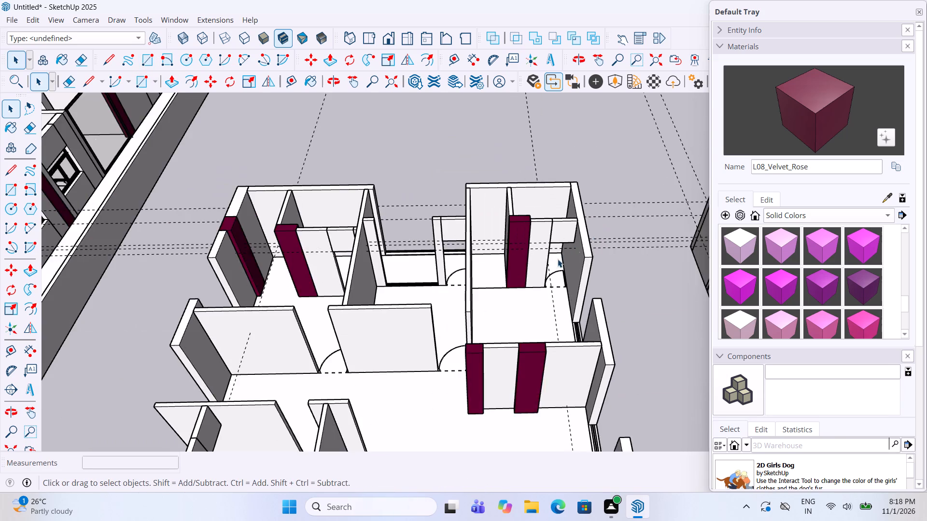
{"action": "middle_click_drag", "start_coordinate": [556, 259], "coordinate": [517, 259]}
{"action": "scroll", "coordinate": [517, 259], "scroll_direction": "down", "scroll_amount": 4}
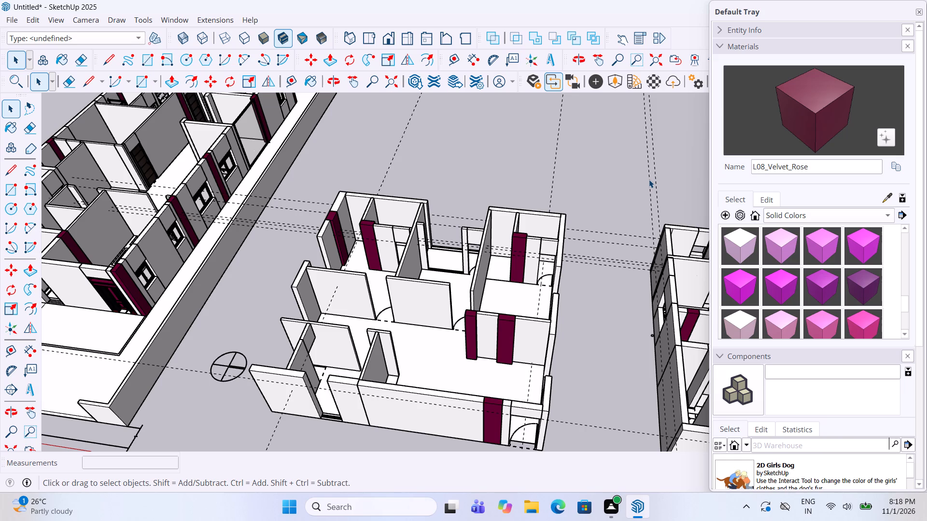
{"action": "scroll", "coordinate": [539, 263], "scroll_direction": "down", "scroll_amount": 5}
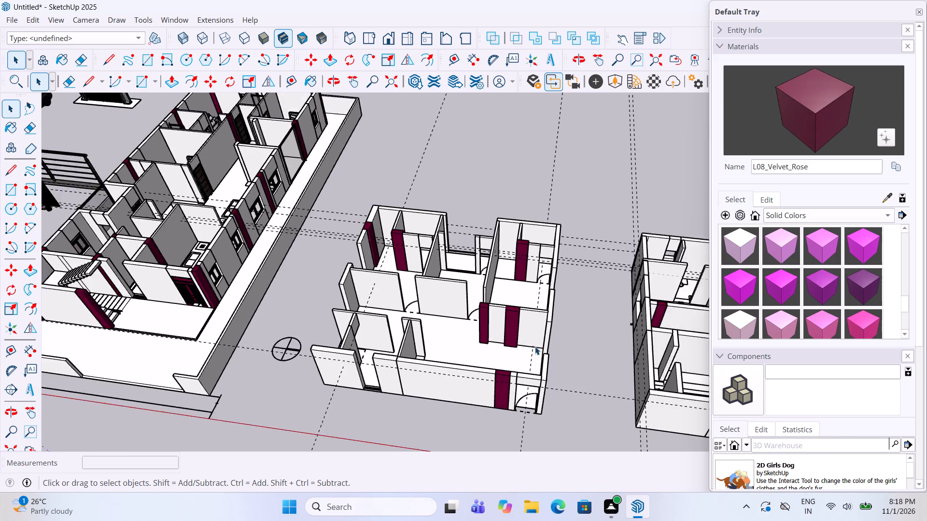
{"action": "scroll", "coordinate": [521, 380], "scroll_direction": "up", "scroll_amount": 14}
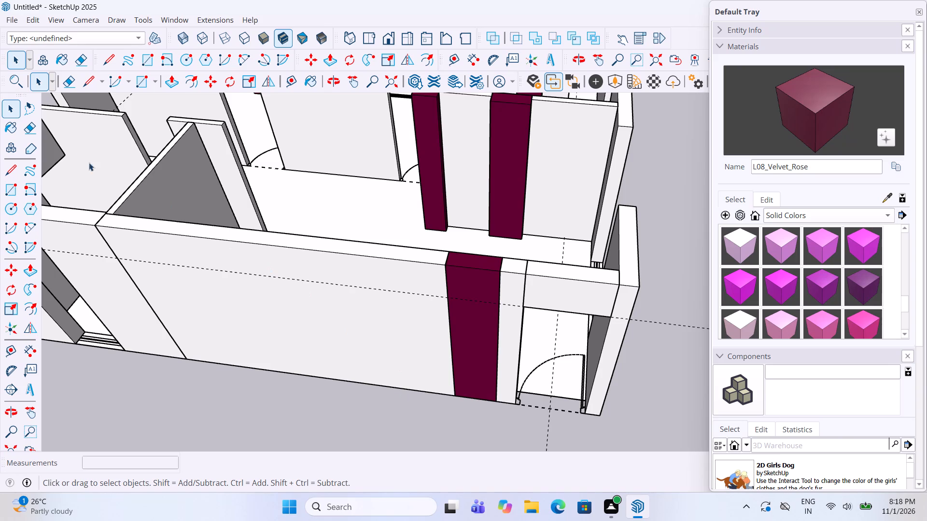
{"action": "left_click", "coordinate": [8, 187]}
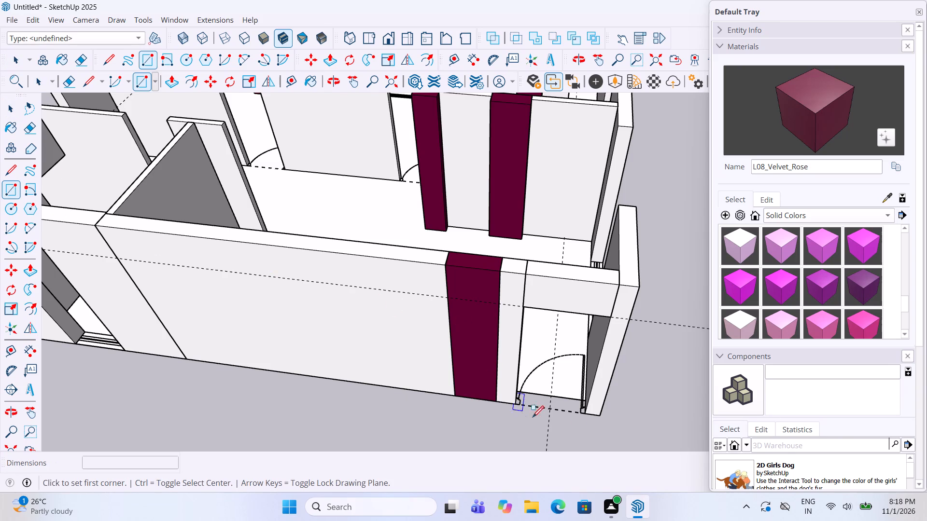
{"action": "scroll", "coordinate": [605, 445], "scroll_direction": "up", "scroll_amount": 11}
{"action": "scroll", "coordinate": [582, 403], "scroll_direction": "up", "scroll_amount": 2}
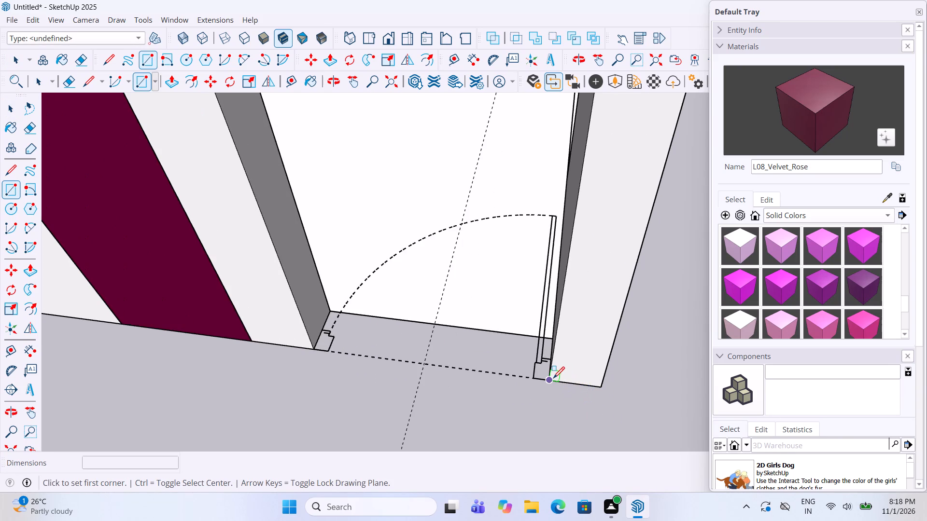
{"action": "left_click", "coordinate": [553, 379]}
{"action": "left_click", "coordinate": [333, 308]}
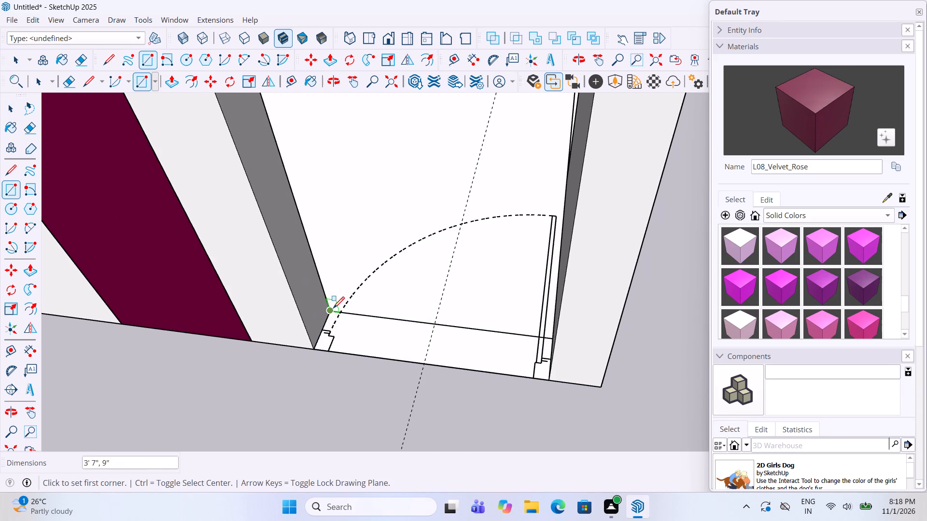
Make the front doorway's threshold rectangle a group.
{"action": "key", "text": "space"}
{"action": "left_click", "coordinate": [396, 333]}
{"action": "right_click", "coordinate": [396, 333]}
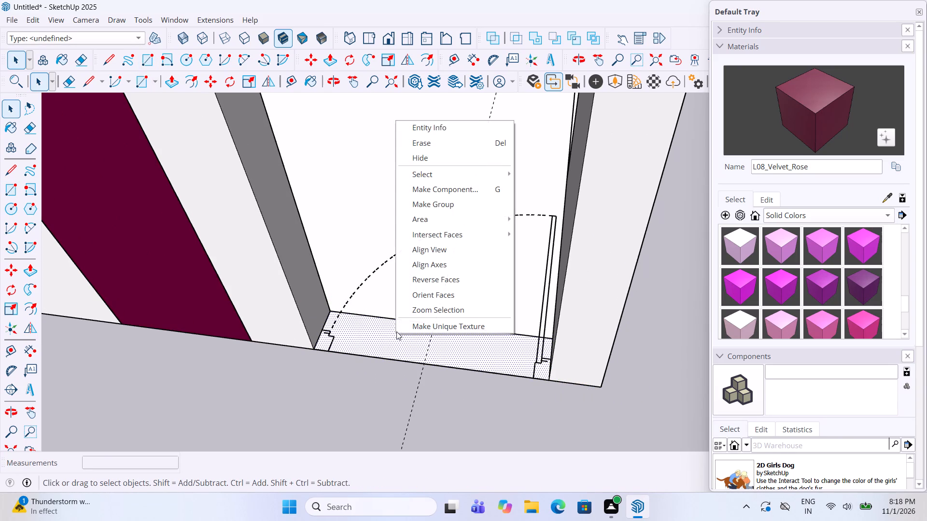
{"action": "left_click", "coordinate": [456, 205]}
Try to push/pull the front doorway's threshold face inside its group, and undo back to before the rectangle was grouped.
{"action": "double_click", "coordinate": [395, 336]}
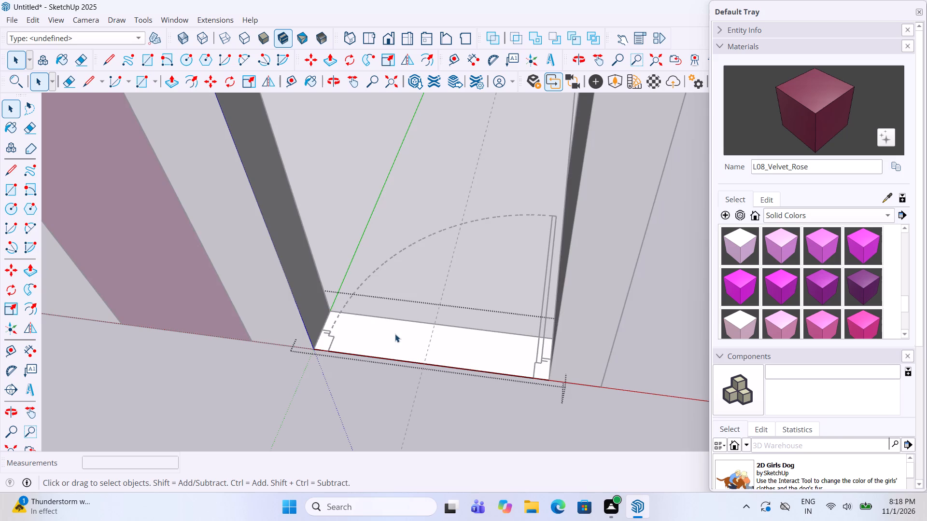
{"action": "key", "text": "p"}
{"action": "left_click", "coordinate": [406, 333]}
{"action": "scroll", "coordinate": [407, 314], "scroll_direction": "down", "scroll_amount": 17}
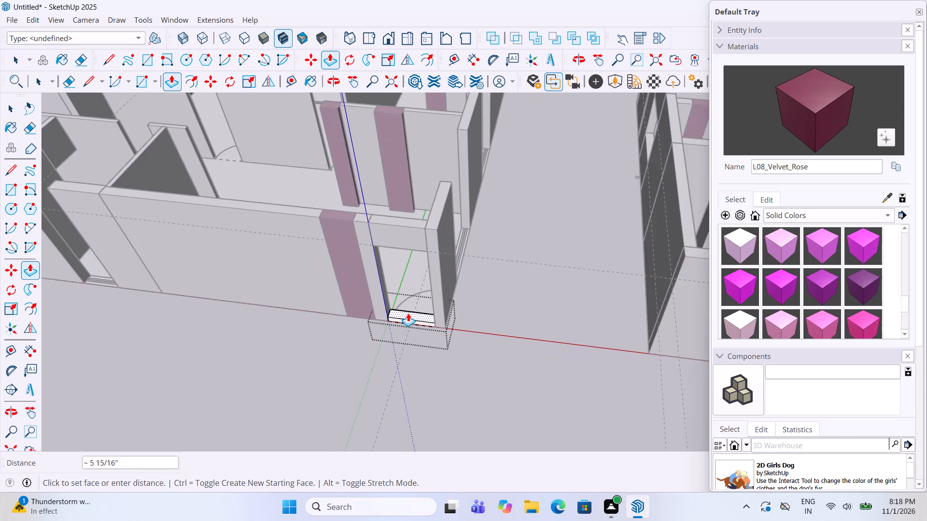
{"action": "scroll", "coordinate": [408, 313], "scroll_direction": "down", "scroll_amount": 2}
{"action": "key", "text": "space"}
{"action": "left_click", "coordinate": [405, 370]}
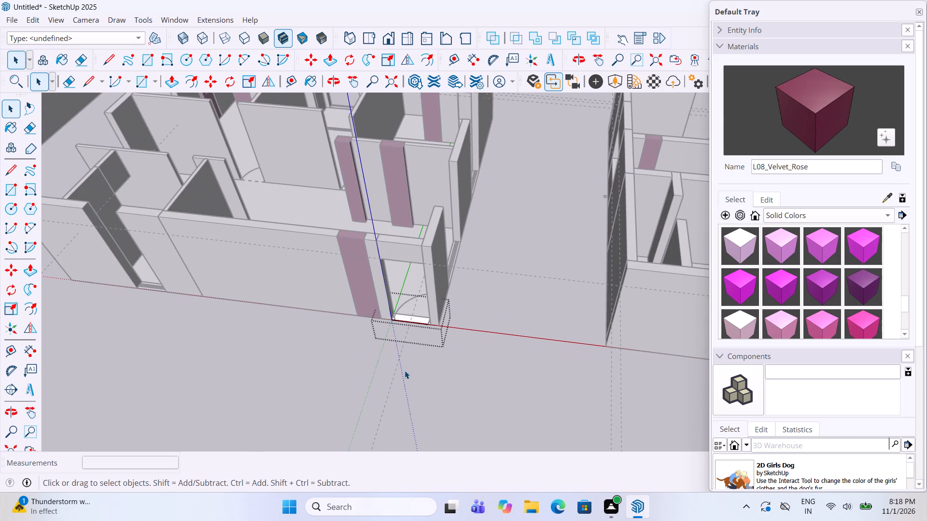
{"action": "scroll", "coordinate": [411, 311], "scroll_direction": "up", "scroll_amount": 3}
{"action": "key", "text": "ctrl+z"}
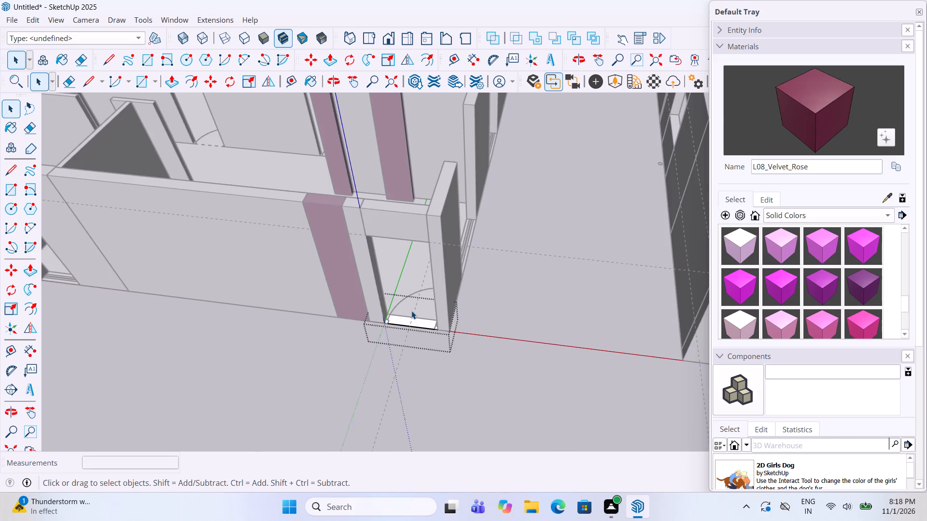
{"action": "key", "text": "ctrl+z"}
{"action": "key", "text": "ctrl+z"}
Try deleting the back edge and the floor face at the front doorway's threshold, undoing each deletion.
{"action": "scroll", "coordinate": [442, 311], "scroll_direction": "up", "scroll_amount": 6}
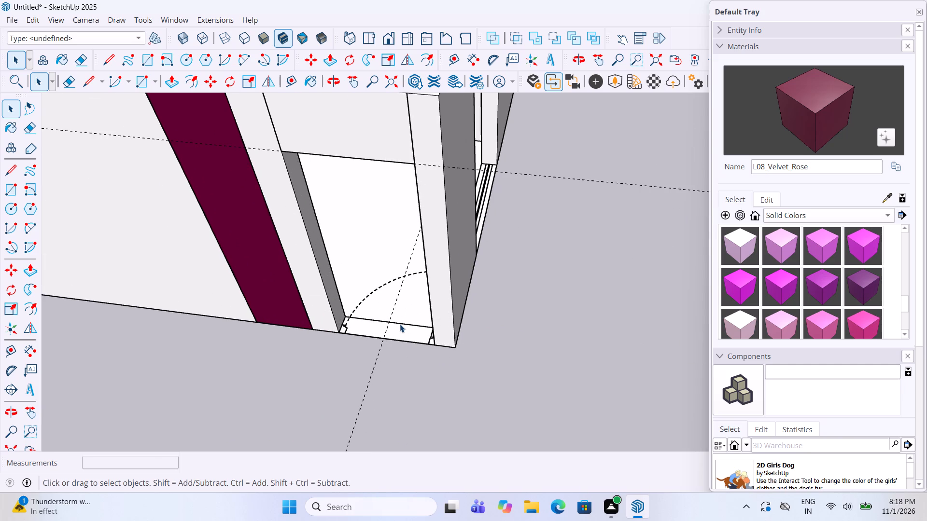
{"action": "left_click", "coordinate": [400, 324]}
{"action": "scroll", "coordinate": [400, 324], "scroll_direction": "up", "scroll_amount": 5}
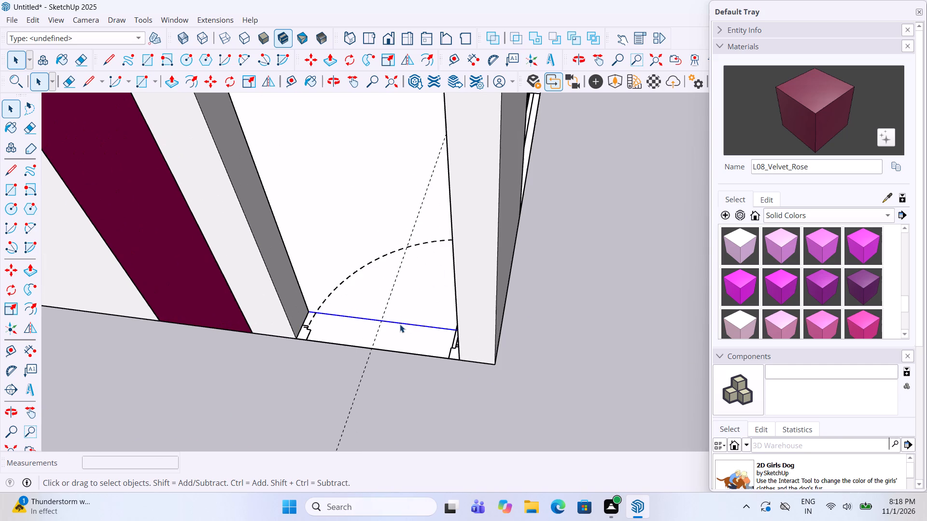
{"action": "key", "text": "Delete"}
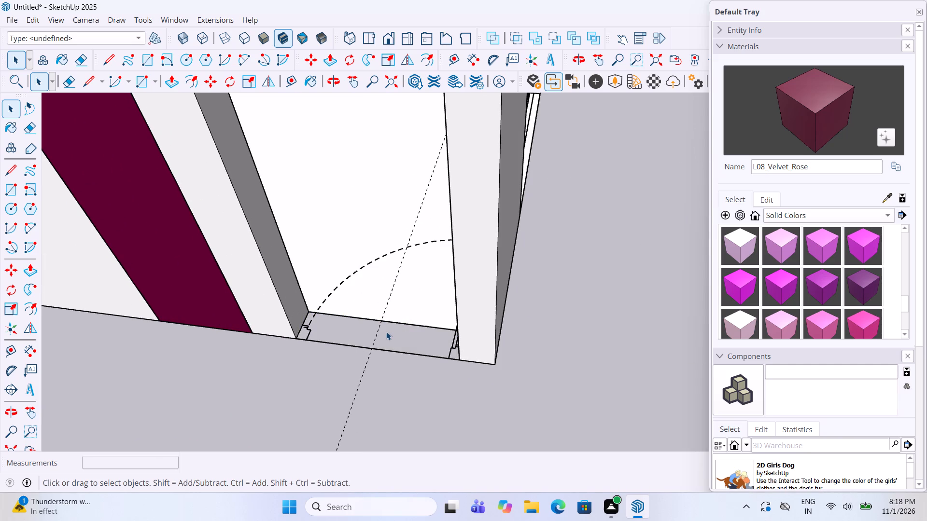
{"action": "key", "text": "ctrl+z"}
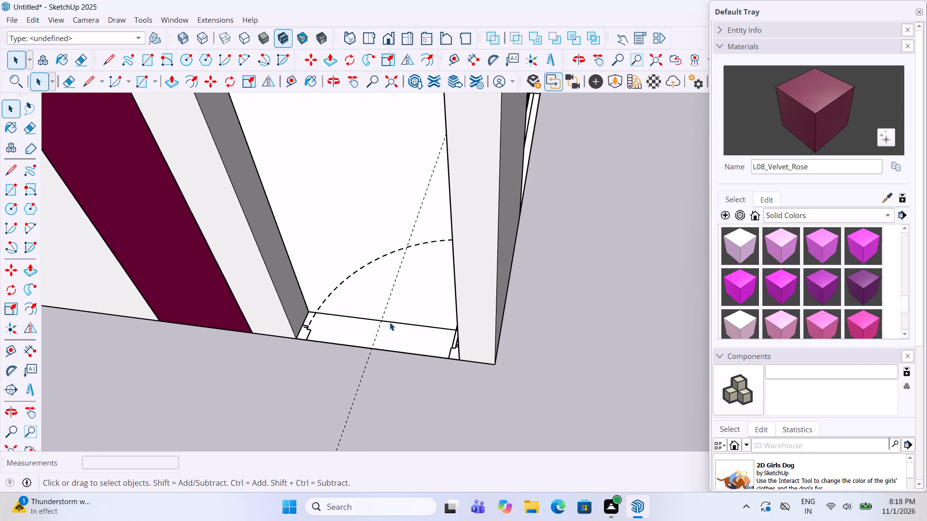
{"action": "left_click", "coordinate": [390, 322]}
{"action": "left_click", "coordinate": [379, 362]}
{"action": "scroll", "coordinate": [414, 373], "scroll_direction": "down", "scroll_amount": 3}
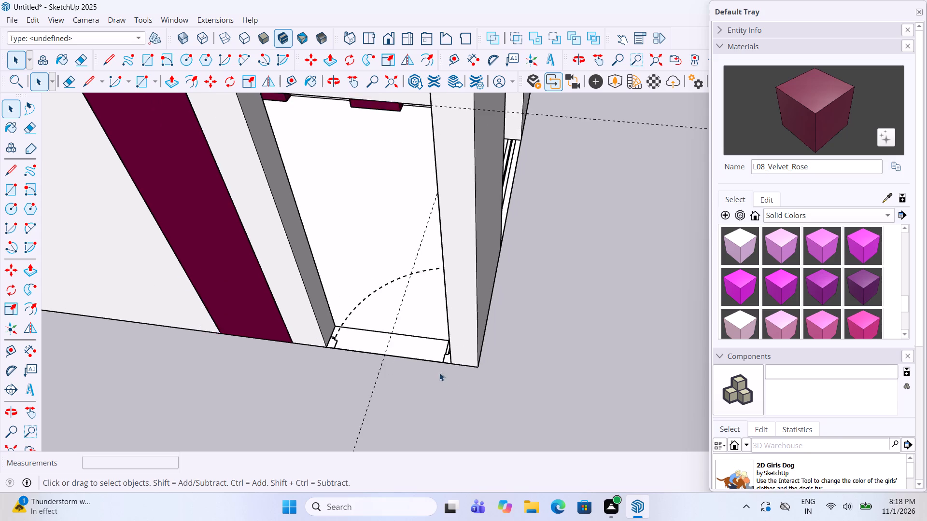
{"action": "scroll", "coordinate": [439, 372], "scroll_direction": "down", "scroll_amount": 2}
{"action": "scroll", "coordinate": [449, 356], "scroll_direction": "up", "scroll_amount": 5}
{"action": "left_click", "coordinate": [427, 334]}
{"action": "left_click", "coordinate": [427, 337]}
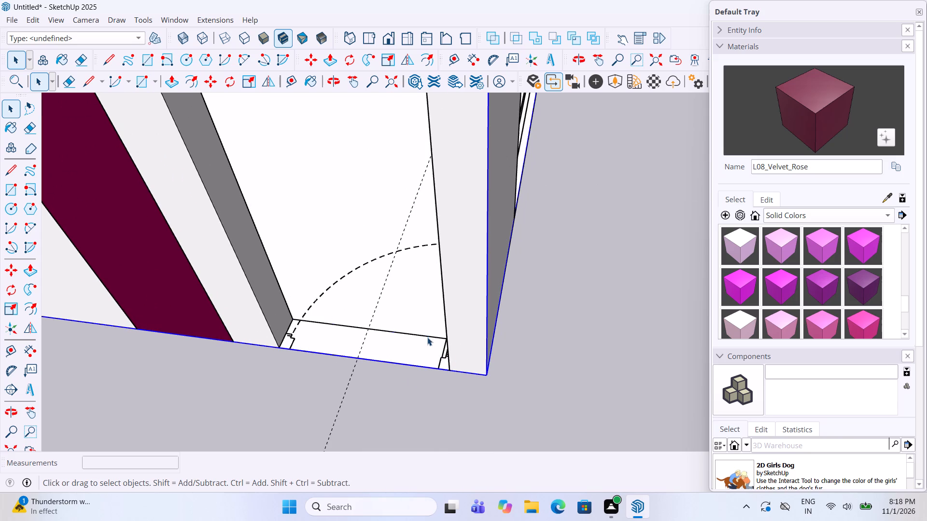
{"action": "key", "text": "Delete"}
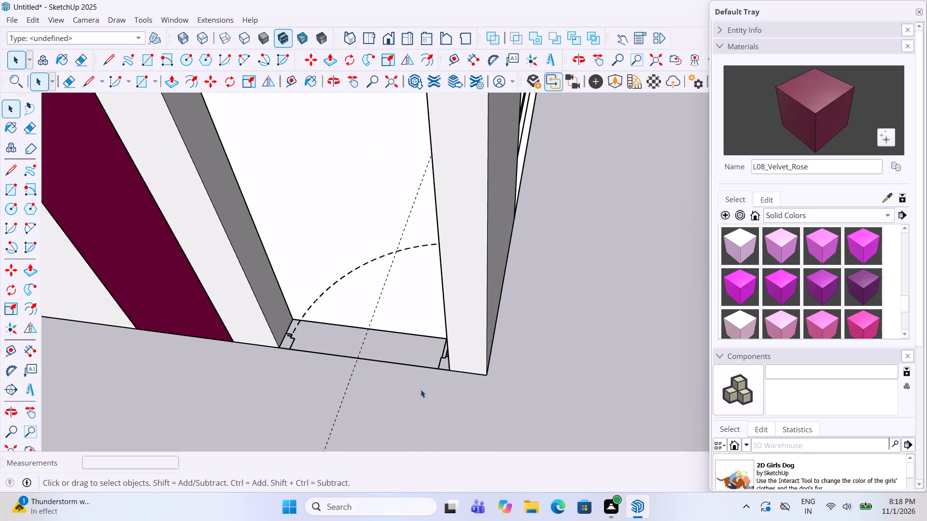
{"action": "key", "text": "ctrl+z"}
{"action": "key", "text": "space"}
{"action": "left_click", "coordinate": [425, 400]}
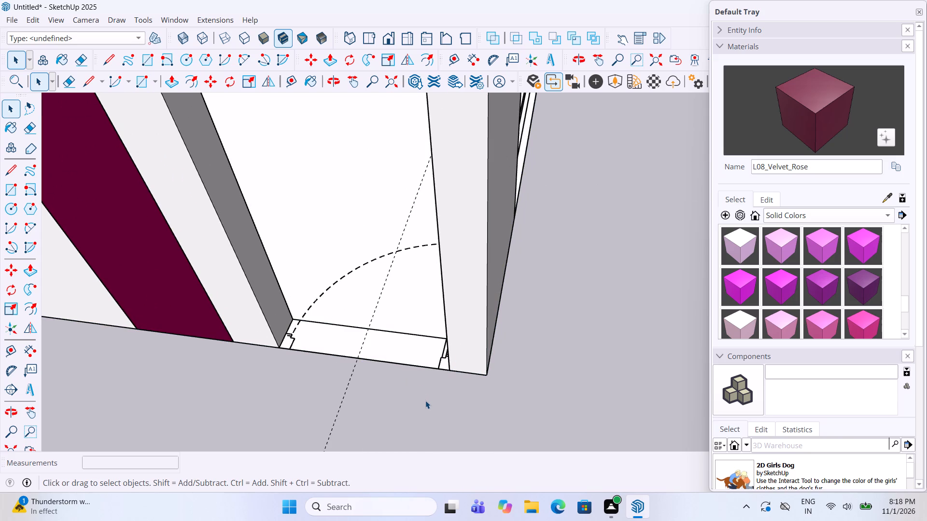
Draw a 3' by 5" floor rectangle across the doorway with the door arc in the long interior cross wall.
{"action": "scroll", "coordinate": [397, 385], "scroll_direction": "down", "scroll_amount": 13}
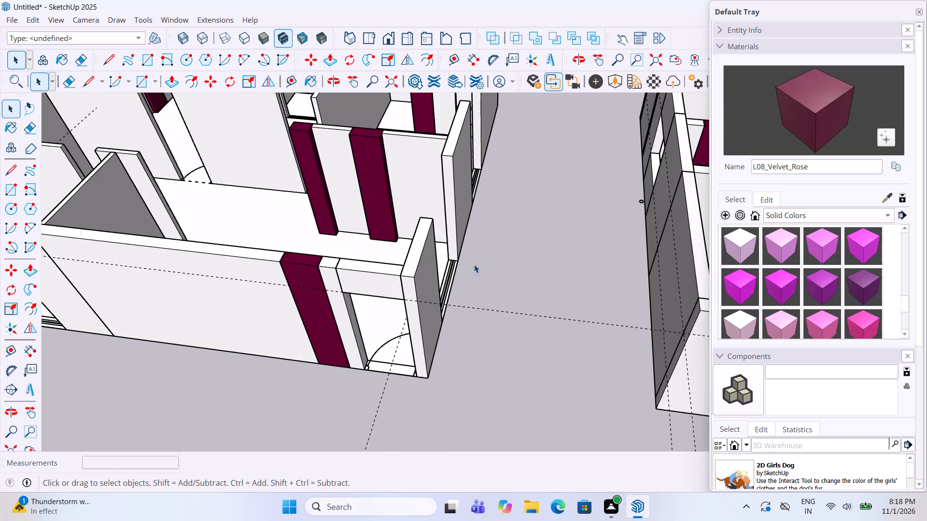
{"action": "middle_click_drag", "start_coordinate": [479, 219], "coordinate": [525, 296]}
{"action": "scroll", "coordinate": [534, 230], "scroll_direction": "down", "scroll_amount": 11}
{"action": "scroll", "coordinate": [264, 178], "scroll_direction": "up", "scroll_amount": 5}
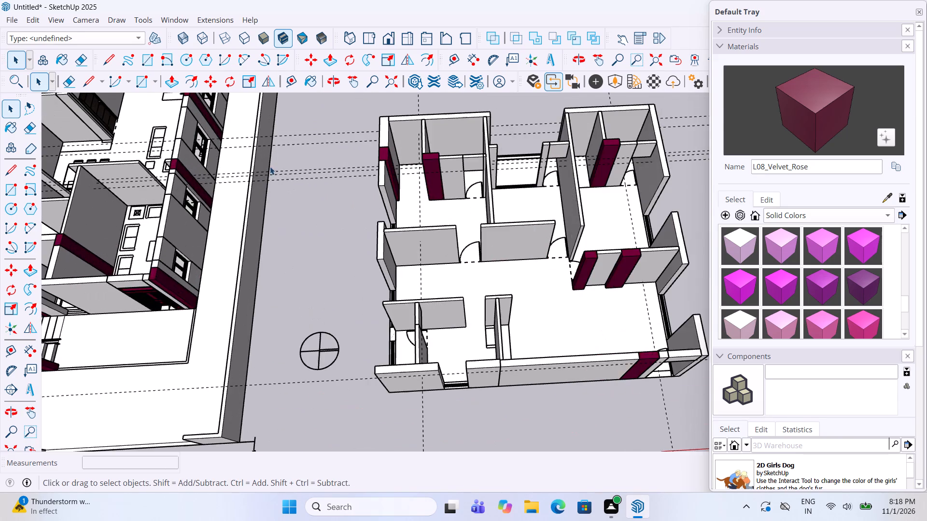
{"action": "scroll", "coordinate": [502, 247], "scroll_direction": "up", "scroll_amount": 6}
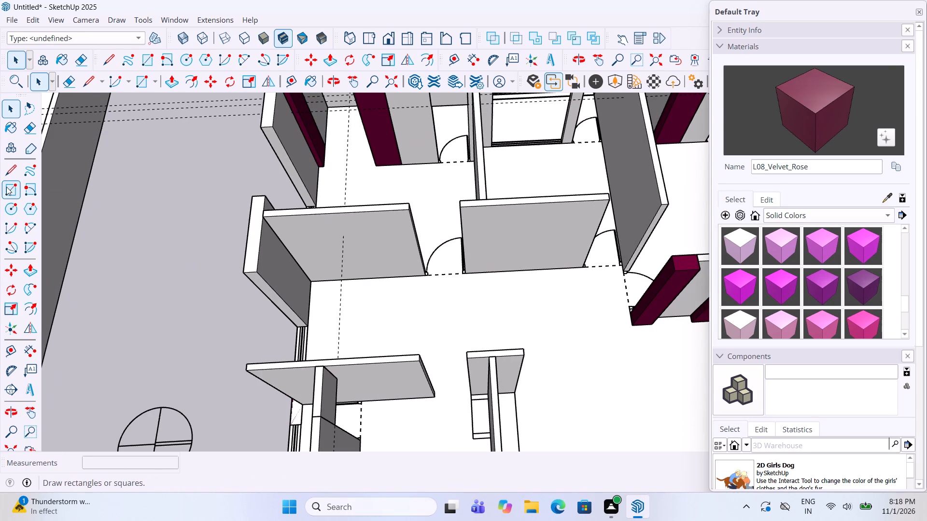
{"action": "left_click", "coordinate": [6, 187]}
{"action": "scroll", "coordinate": [432, 281], "scroll_direction": "up", "scroll_amount": 15}
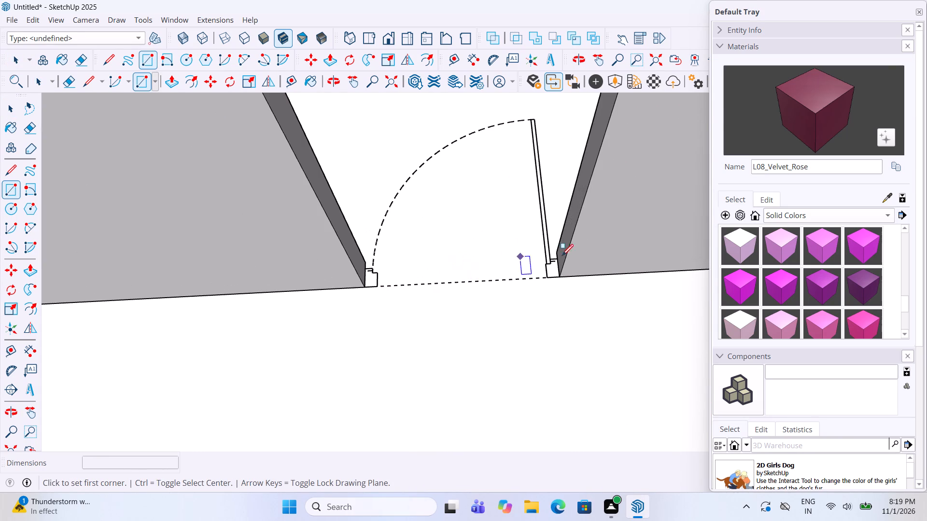
{"action": "left_click", "coordinate": [563, 274]}
{"action": "scroll", "coordinate": [346, 244], "scroll_direction": "up", "scroll_amount": 6}
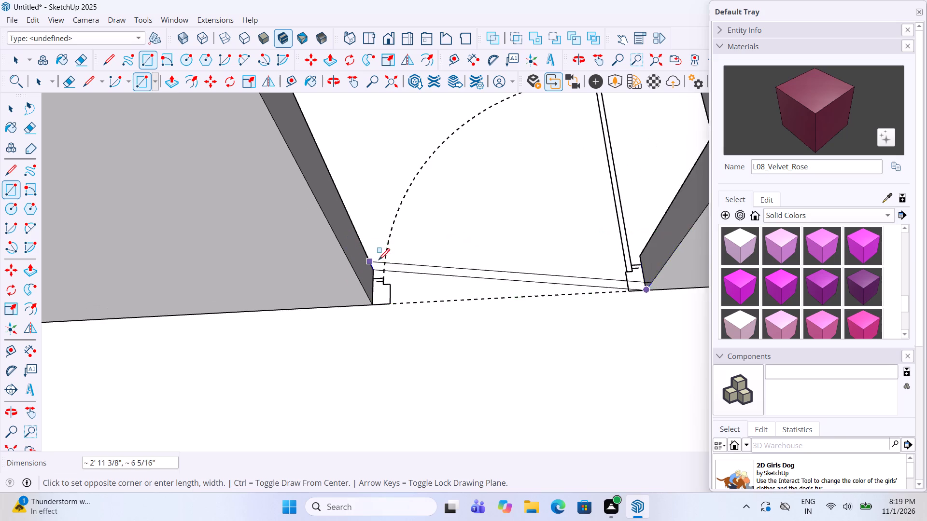
{"action": "scroll", "coordinate": [379, 261], "scroll_direction": "up", "scroll_amount": 2}
{"action": "left_click", "coordinate": [373, 272]}
{"action": "key", "text": "space"}
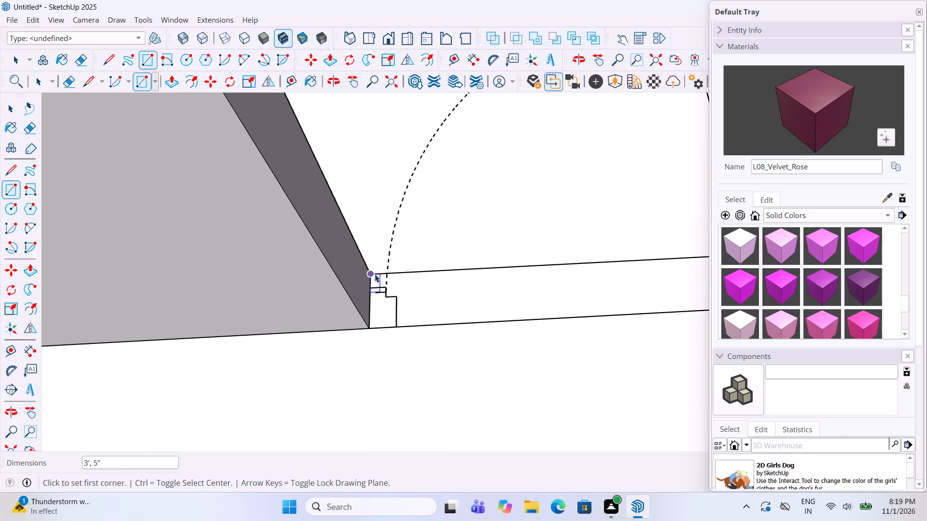
Make the interior doorway's rectangle a group and pull its face up 10' to the wall top as a filling panel.
{"action": "left_click", "coordinate": [449, 310]}
{"action": "right_click", "coordinate": [458, 305]}
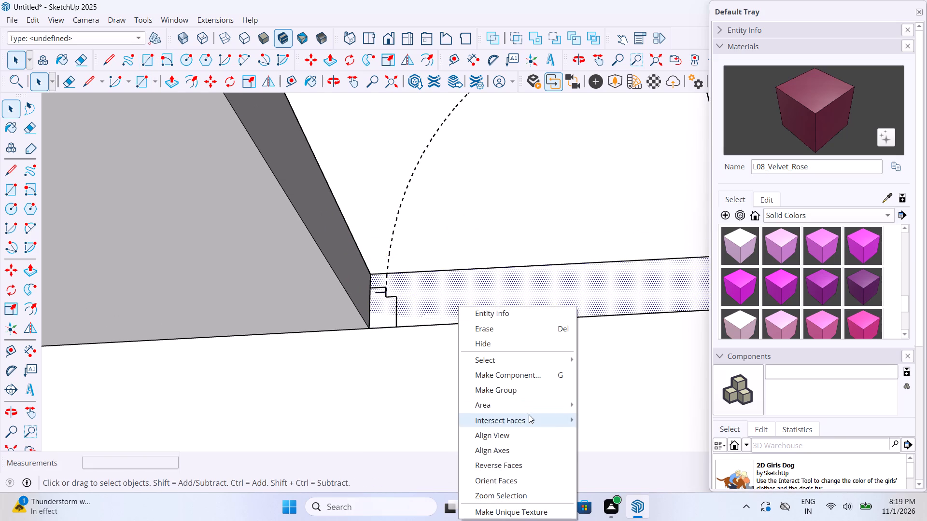
{"action": "left_click", "coordinate": [522, 394]}
{"action": "double_click", "coordinate": [499, 310]}
{"action": "key", "text": "p"}
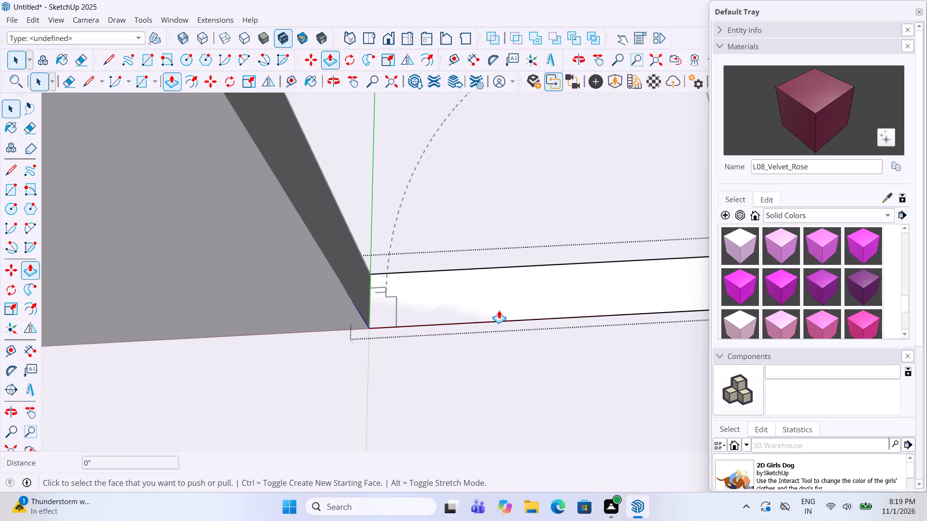
{"action": "left_click", "coordinate": [498, 298]}
{"action": "scroll", "coordinate": [498, 298], "scroll_direction": "down", "scroll_amount": 14}
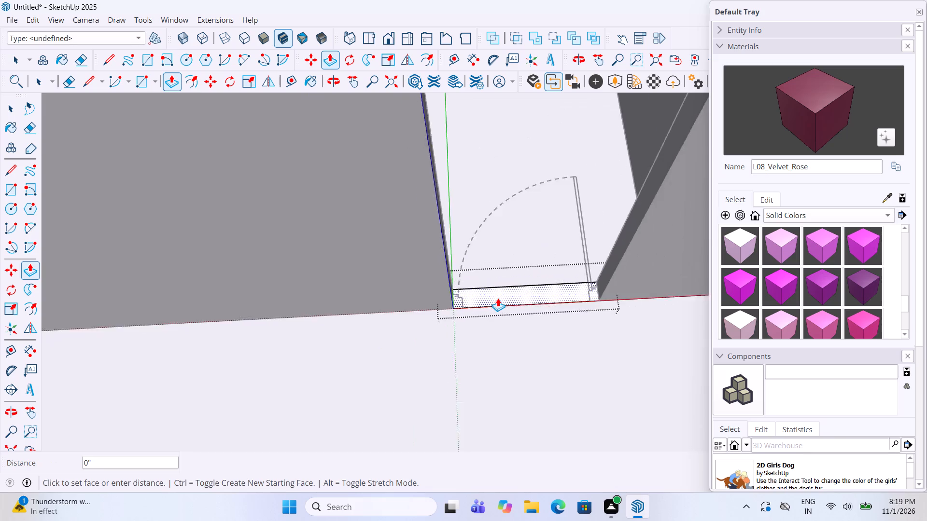
{"action": "scroll", "coordinate": [498, 298], "scroll_direction": "down", "scroll_amount": 6}
{"action": "left_click", "coordinate": [421, 191]}
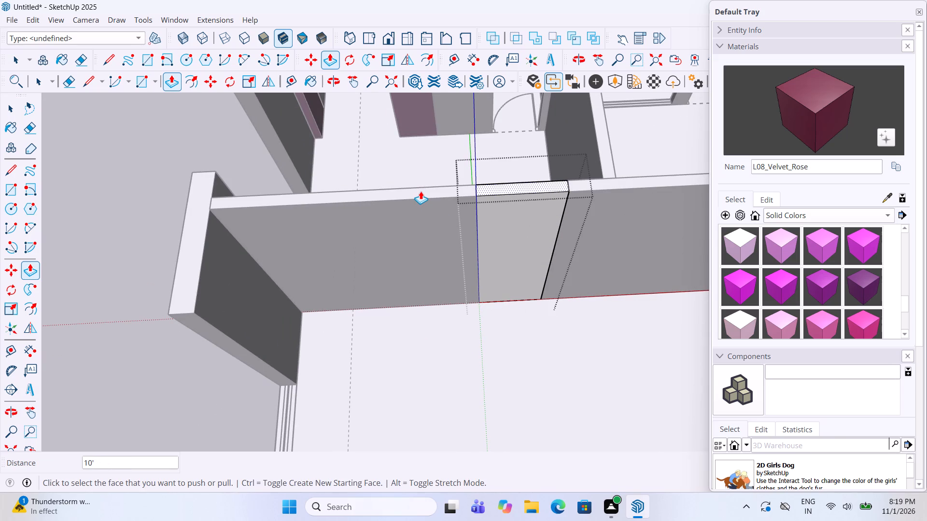
{"action": "key", "text": "space"}
{"action": "left_click", "coordinate": [162, 436]}
Place a horizontal guide 7' above the bottom edge of the new wall panel.
{"action": "scroll", "coordinate": [312, 375], "scroll_direction": "down", "scroll_amount": 5}
{"action": "middle_click_drag", "start_coordinate": [298, 351], "coordinate": [268, 275]}
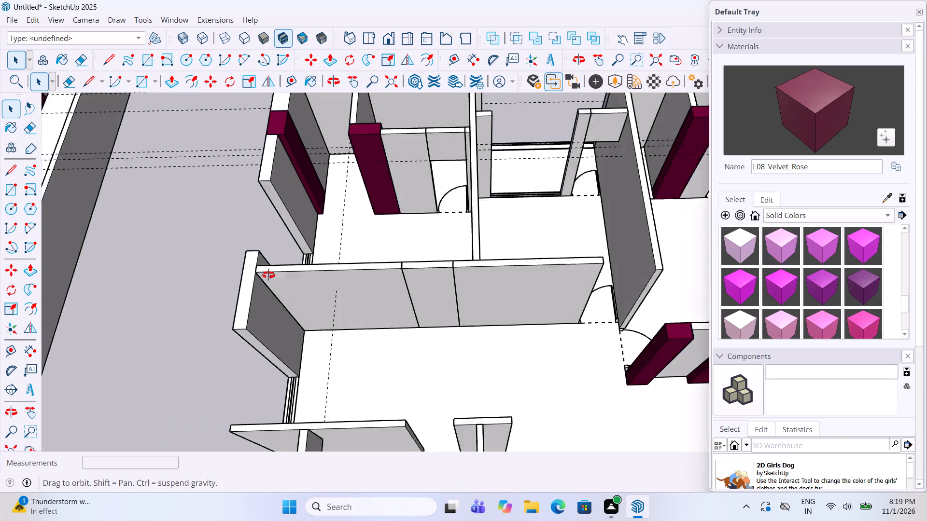
{"action": "middle_click_drag", "start_coordinate": [268, 275], "coordinate": [266, 215]}
{"action": "scroll", "coordinate": [352, 181], "scroll_direction": "up", "scroll_amount": 5}
{"action": "middle_click_drag", "start_coordinate": [360, 187], "coordinate": [373, 195]}
{"action": "scroll", "coordinate": [373, 195], "scroll_direction": "down", "scroll_amount": 9}
{"action": "middle_click_drag", "start_coordinate": [412, 231], "coordinate": [437, 266]}
{"action": "scroll", "coordinate": [437, 267], "scroll_direction": "up", "scroll_amount": 4}
{"action": "left_click", "coordinate": [12, 348]}
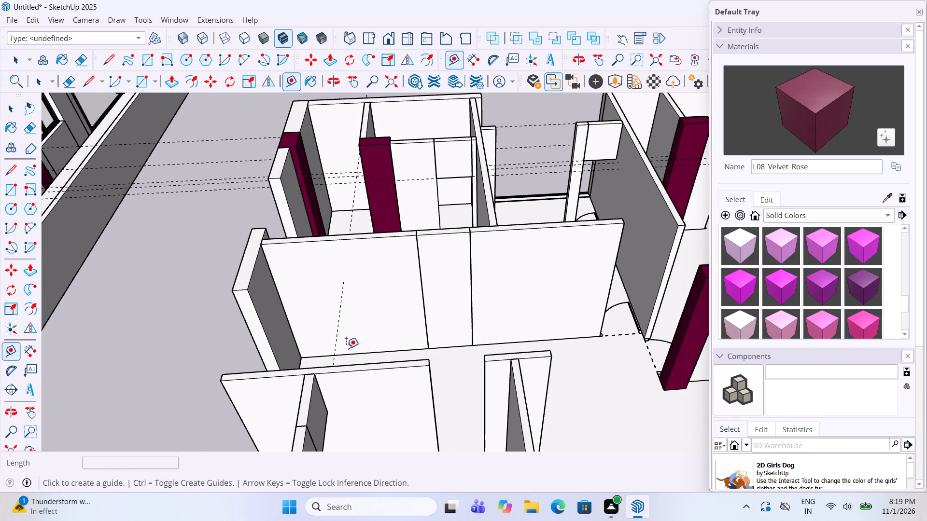
{"action": "left_click", "coordinate": [438, 344]}
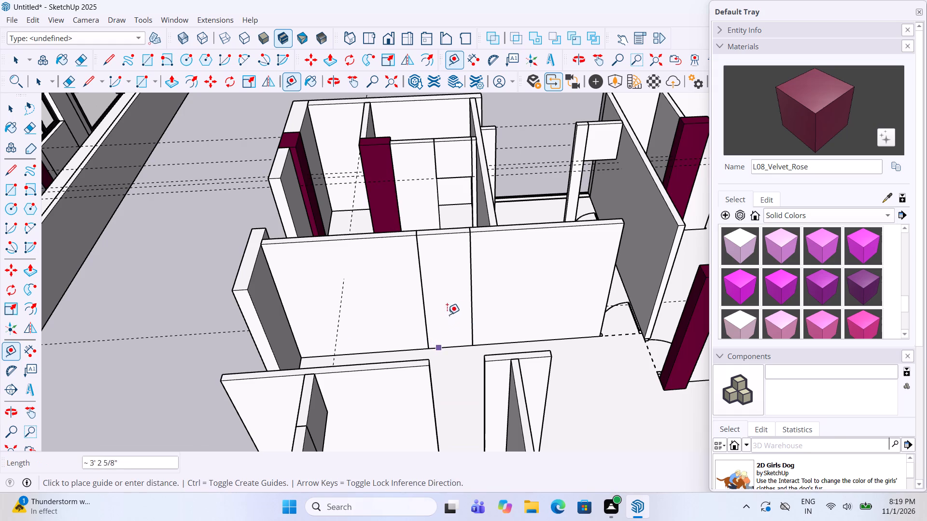
{"action": "type", "text": "7'"}
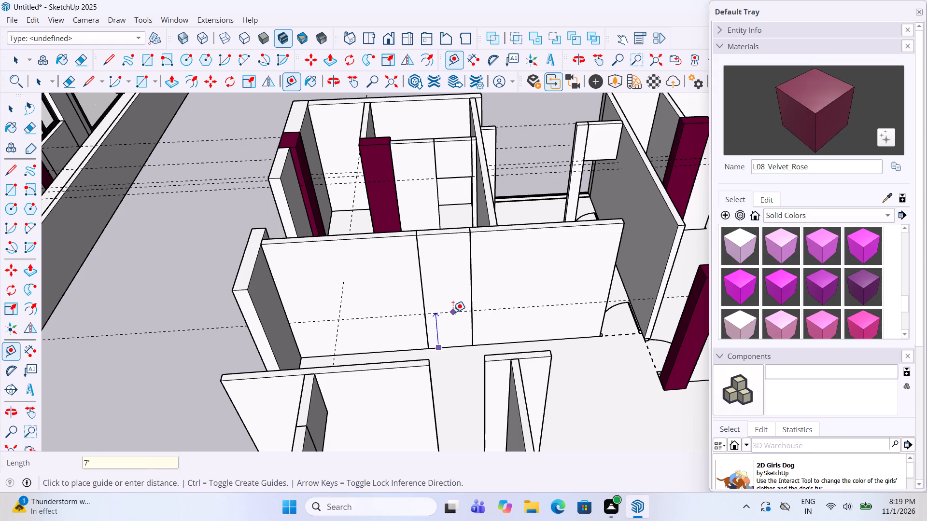
{"action": "key", "text": "Return"}
{"action": "key", "text": "space"}
Draw a 7' by 3' rectangle on the panel up to the guide, push it 5" through as a door opening, and exit the group.
{"action": "double_click", "coordinate": [453, 312]}
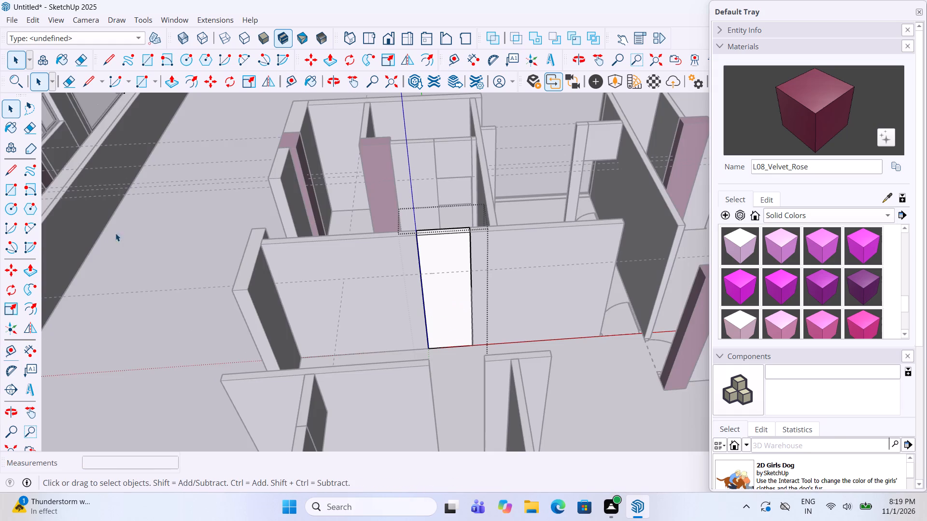
{"action": "left_click", "coordinate": [10, 188]}
{"action": "scroll", "coordinate": [472, 273], "scroll_direction": "up", "scroll_amount": 5}
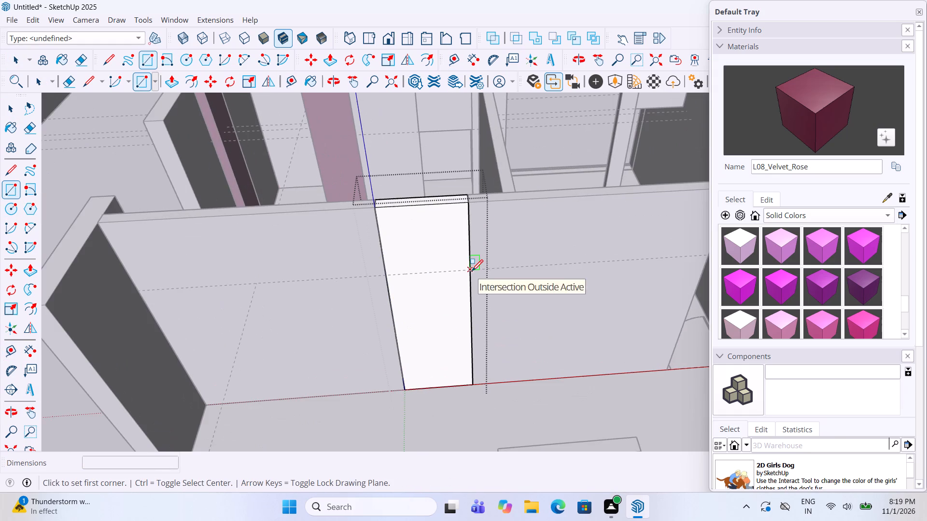
{"action": "left_click", "coordinate": [471, 269]}
{"action": "left_click", "coordinate": [407, 391]}
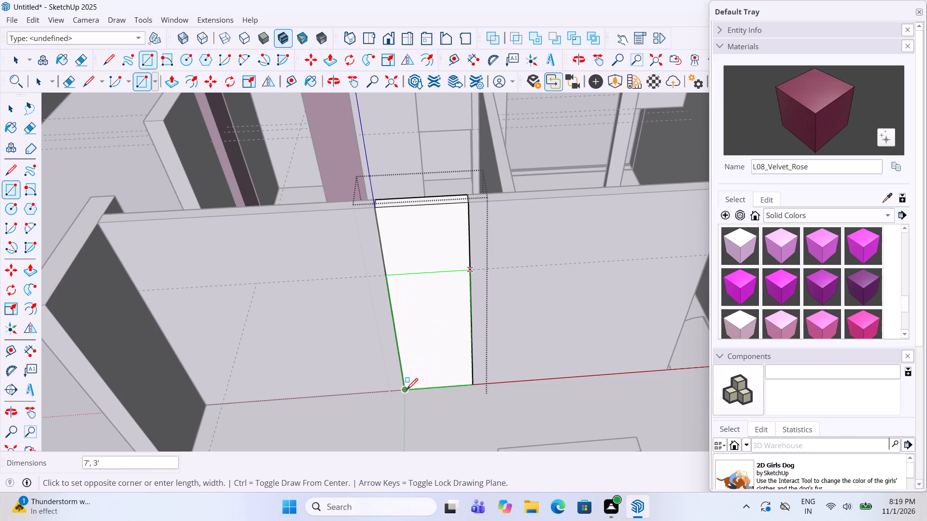
{"action": "key", "text": "p"}
{"action": "left_click", "coordinate": [421, 362]}
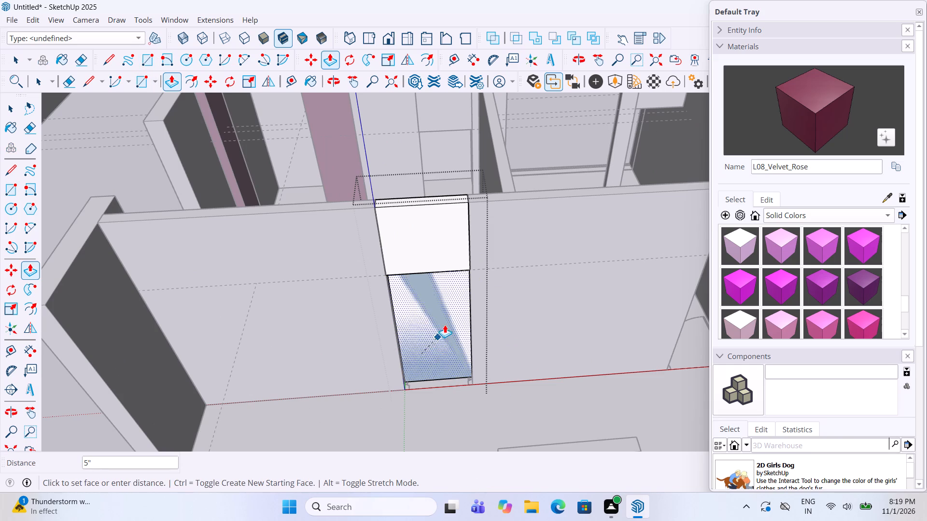
{"action": "double_click", "coordinate": [447, 311]}
{"action": "key", "text": "space"}
{"action": "scroll", "coordinate": [446, 312], "scroll_direction": "down", "scroll_amount": 5}
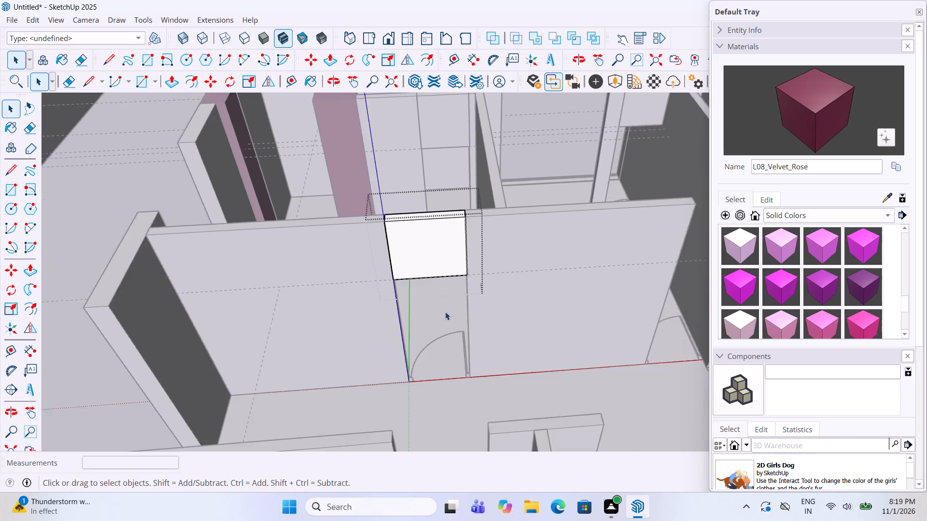
{"action": "scroll", "coordinate": [445, 312], "scroll_direction": "down", "scroll_amount": 1}
{"action": "left_click", "coordinate": [226, 263]}
Draw a 3' by 5" floor rectangle across the doorway at the end of the long interior cross wall, beside the perpendicular wall.
{"action": "scroll", "coordinate": [239, 269], "scroll_direction": "down", "scroll_amount": 4}
{"action": "middle_click_drag", "start_coordinate": [459, 232], "coordinate": [451, 342]}
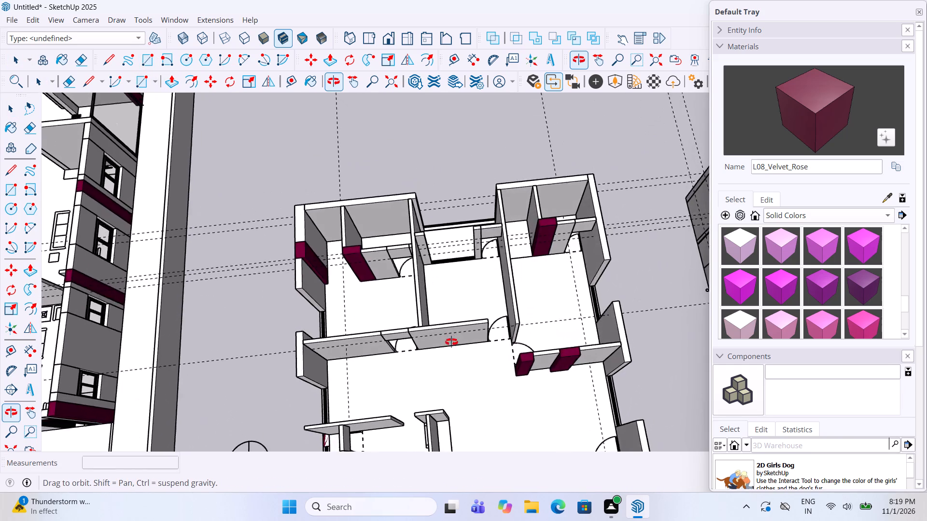
{"action": "middle_click_drag", "start_coordinate": [451, 342], "coordinate": [425, 251]}
{"action": "scroll", "coordinate": [492, 282], "scroll_direction": "up", "scroll_amount": 3}
{"action": "scroll", "coordinate": [482, 380], "scroll_direction": "up", "scroll_amount": 4}
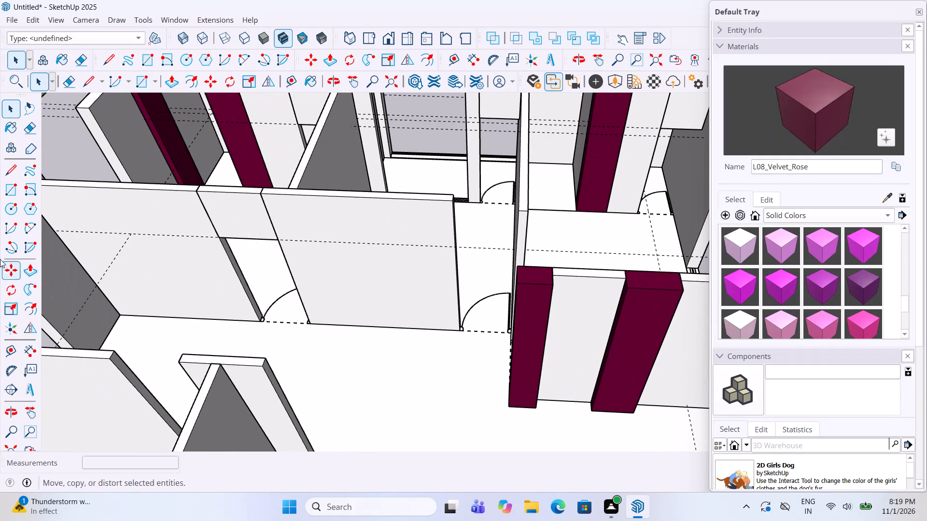
{"action": "left_click", "coordinate": [14, 192]}
{"action": "scroll", "coordinate": [465, 329], "scroll_direction": "up", "scroll_amount": 9}
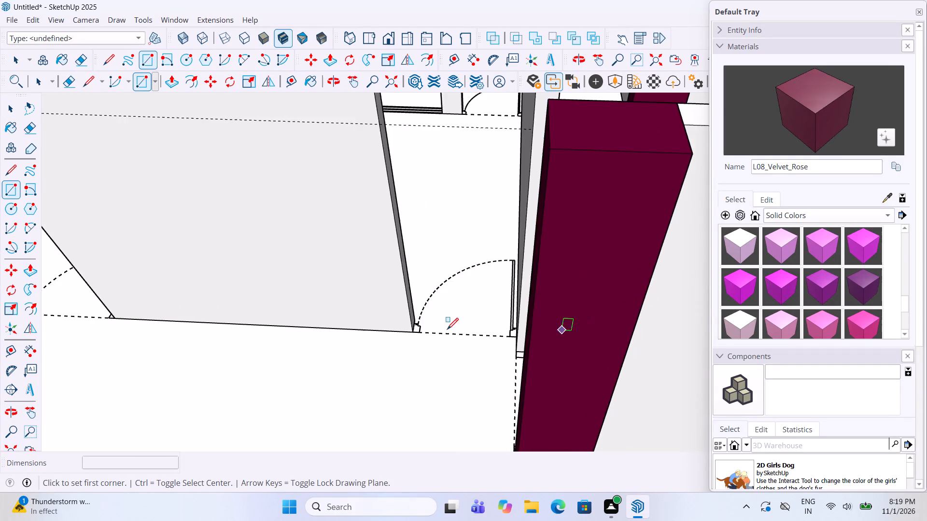
{"action": "scroll", "coordinate": [447, 330], "scroll_direction": "up", "scroll_amount": 7}
{"action": "middle_click_drag", "start_coordinate": [447, 330], "coordinate": [473, 343]}
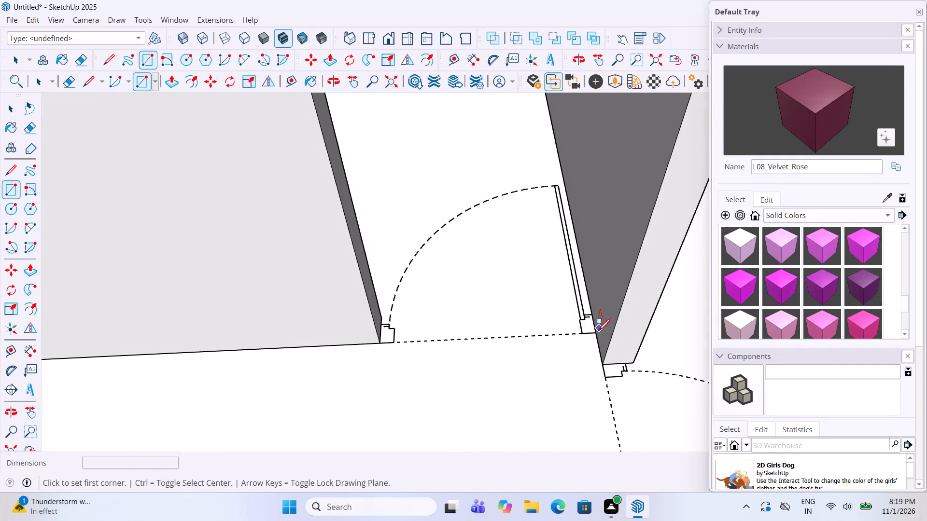
{"action": "left_click", "coordinate": [597, 335]}
{"action": "left_click", "coordinate": [382, 316]}
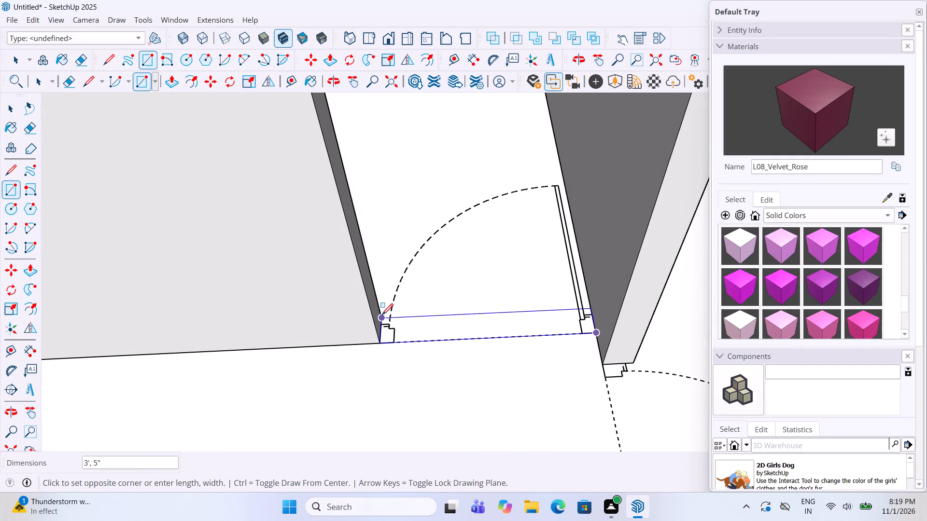
Make the doorway rectangle a group, pull its face up to the wall top as a filling panel, and exit the group.
{"action": "key", "text": "space"}
{"action": "left_click", "coordinate": [433, 330]}
{"action": "right_click", "coordinate": [433, 330]}
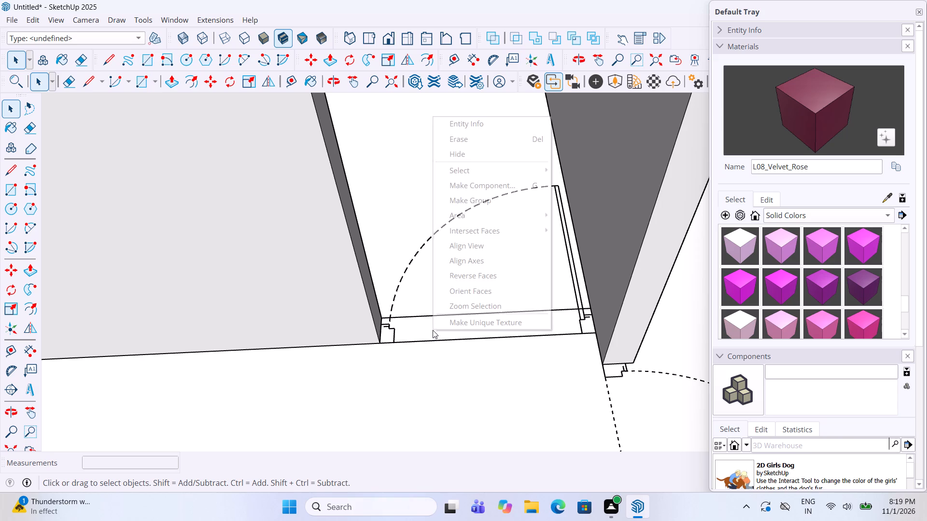
{"action": "left_click", "coordinate": [511, 205]}
{"action": "double_click", "coordinate": [500, 324]}
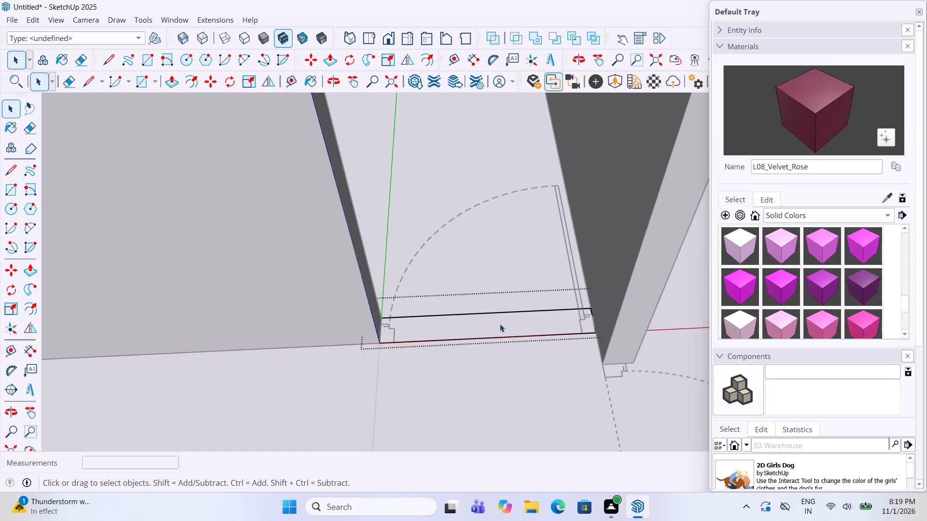
{"action": "key", "text": "p"}
{"action": "left_click", "coordinate": [500, 324]}
{"action": "scroll", "coordinate": [503, 301], "scroll_direction": "down", "scroll_amount": 10}
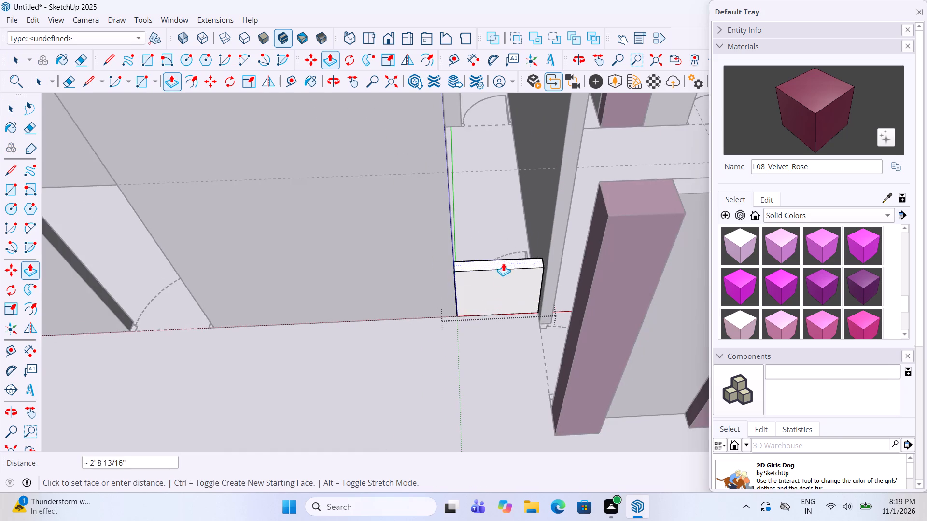
{"action": "scroll", "coordinate": [503, 272], "scroll_direction": "down", "scroll_amount": 5}
{"action": "left_click", "coordinate": [564, 240]}
{"action": "key", "text": "space"}
{"action": "left_click", "coordinate": [470, 377]}
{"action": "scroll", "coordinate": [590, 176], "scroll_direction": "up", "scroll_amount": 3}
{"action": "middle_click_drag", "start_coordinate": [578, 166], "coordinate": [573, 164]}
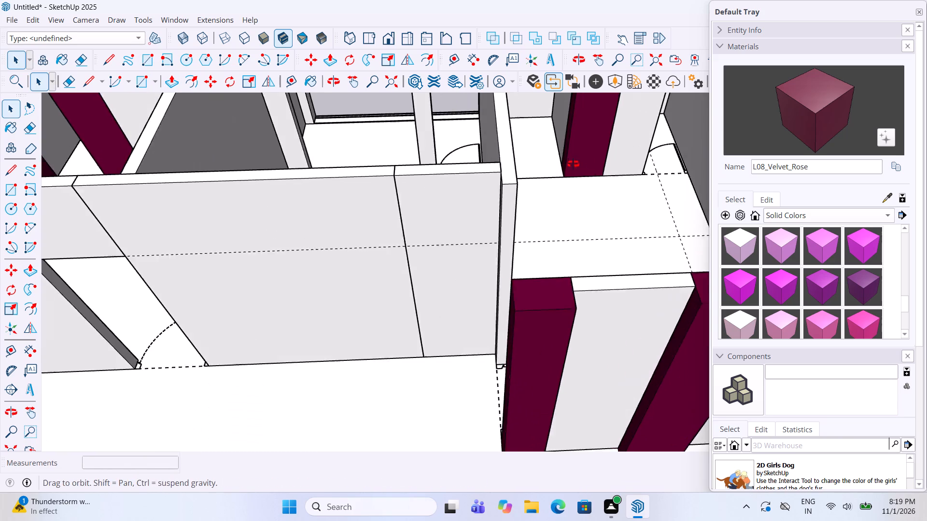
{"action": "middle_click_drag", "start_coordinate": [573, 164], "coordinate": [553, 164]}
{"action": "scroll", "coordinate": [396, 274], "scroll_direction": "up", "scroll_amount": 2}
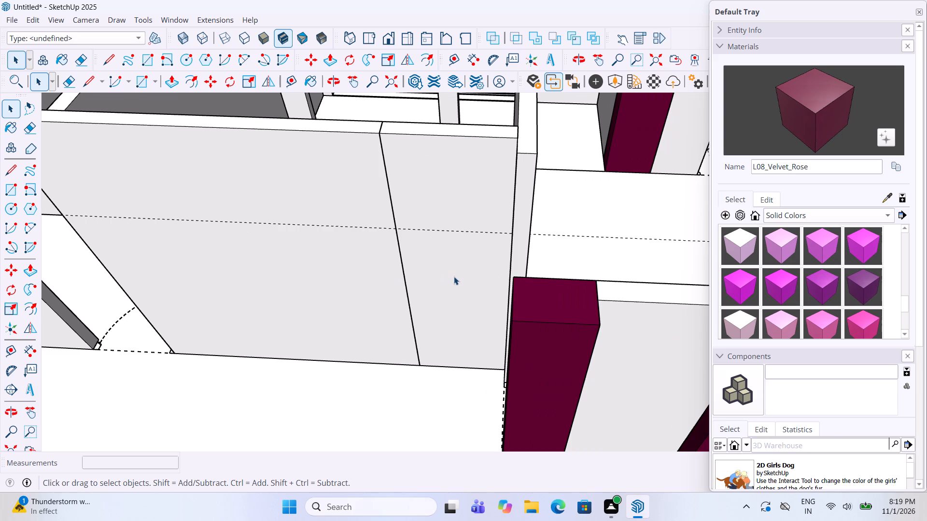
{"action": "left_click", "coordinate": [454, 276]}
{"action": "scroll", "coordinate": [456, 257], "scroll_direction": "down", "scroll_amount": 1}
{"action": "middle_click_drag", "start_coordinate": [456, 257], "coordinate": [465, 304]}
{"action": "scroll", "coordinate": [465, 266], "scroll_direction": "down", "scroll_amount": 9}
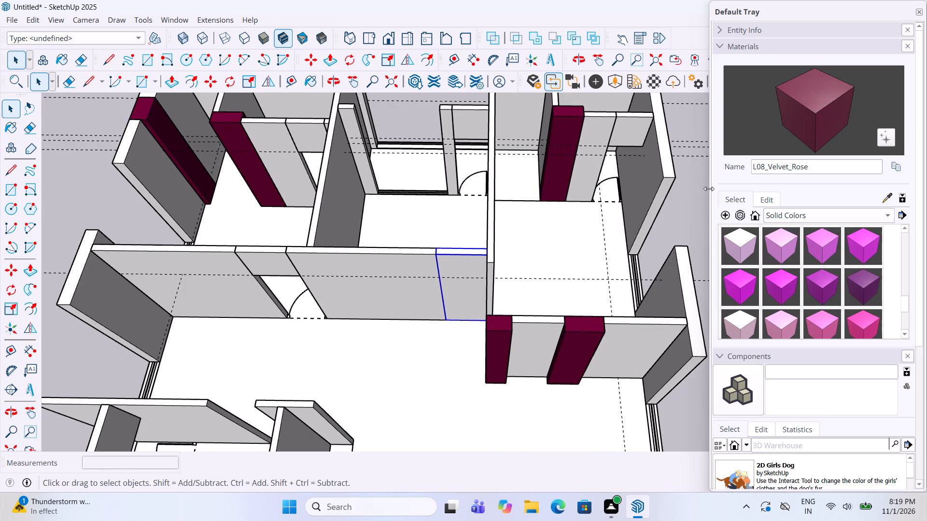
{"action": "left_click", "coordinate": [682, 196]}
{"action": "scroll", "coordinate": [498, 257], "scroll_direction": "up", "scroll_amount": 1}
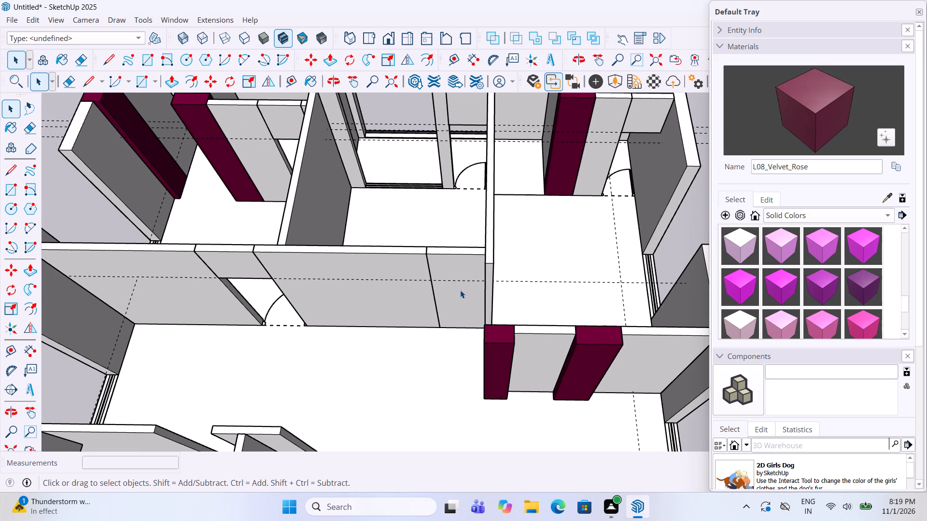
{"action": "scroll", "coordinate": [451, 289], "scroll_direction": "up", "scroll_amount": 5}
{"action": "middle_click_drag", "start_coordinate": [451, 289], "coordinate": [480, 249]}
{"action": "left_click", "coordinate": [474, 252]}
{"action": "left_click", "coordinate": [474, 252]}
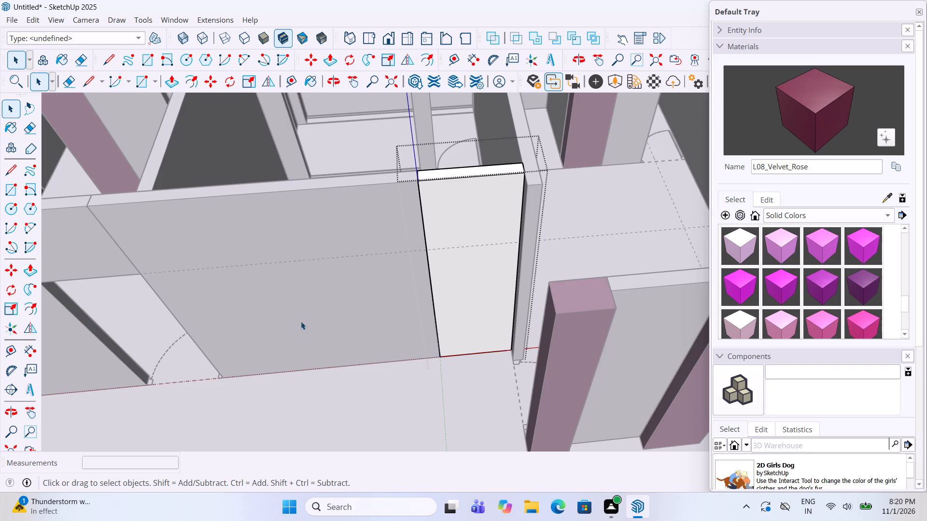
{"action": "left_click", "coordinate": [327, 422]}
Place a horizontal guide 8' above the bottom edge of the new wall panel.
{"action": "scroll", "coordinate": [351, 377], "scroll_direction": "down", "scroll_amount": 4}
{"action": "left_click", "coordinate": [3, 354]}
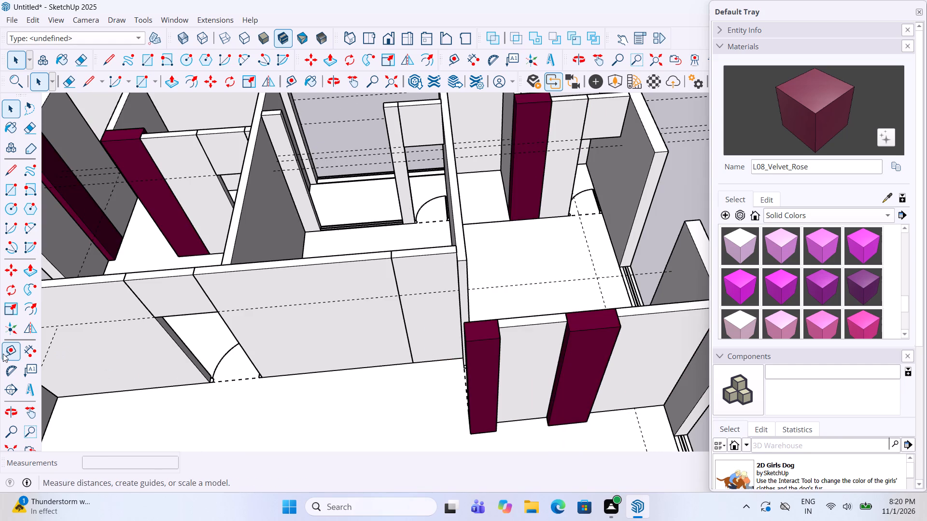
{"action": "scroll", "coordinate": [356, 310], "scroll_direction": "up", "scroll_amount": 3}
{"action": "left_click", "coordinate": [448, 375]}
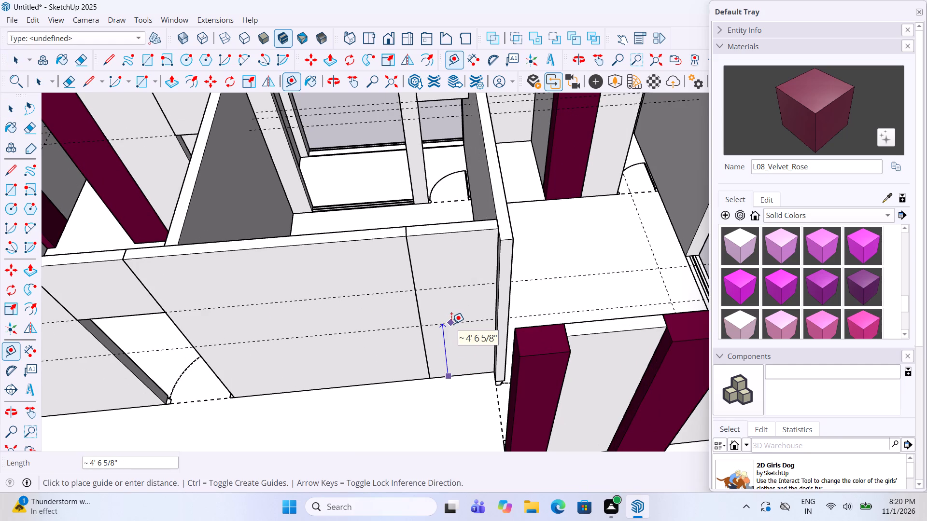
{"action": "type", "text": "8'"}
{"action": "key", "text": "Return"}
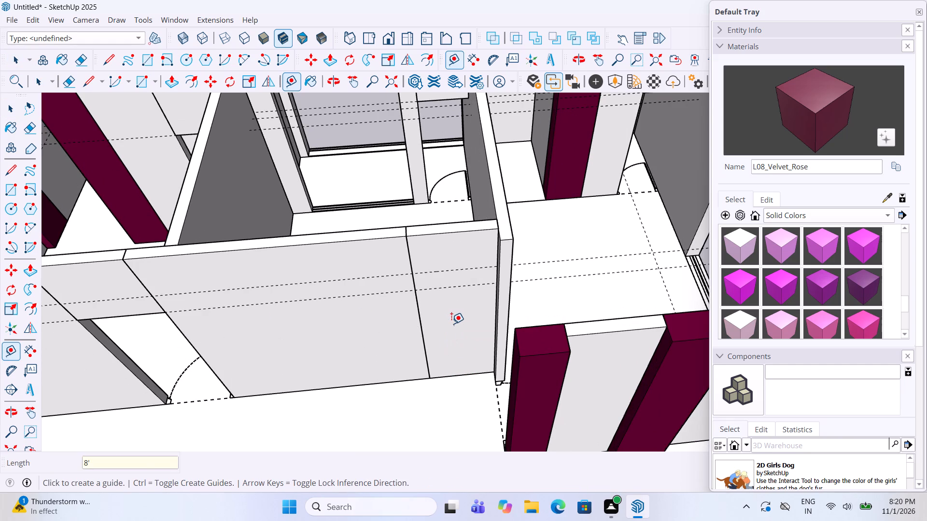
{"action": "key", "text": "space"}
Draw a 3' by 8' rectangle on the panel up to the 8' guide, push it 5" through as a door opening, and exit the group.
{"action": "left_click", "coordinate": [451, 324]}
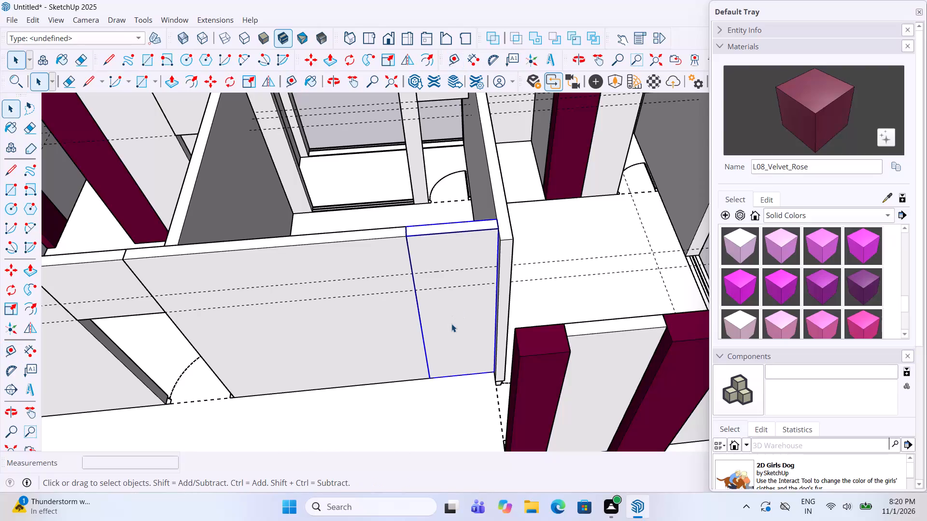
{"action": "double_click", "coordinate": [451, 324]}
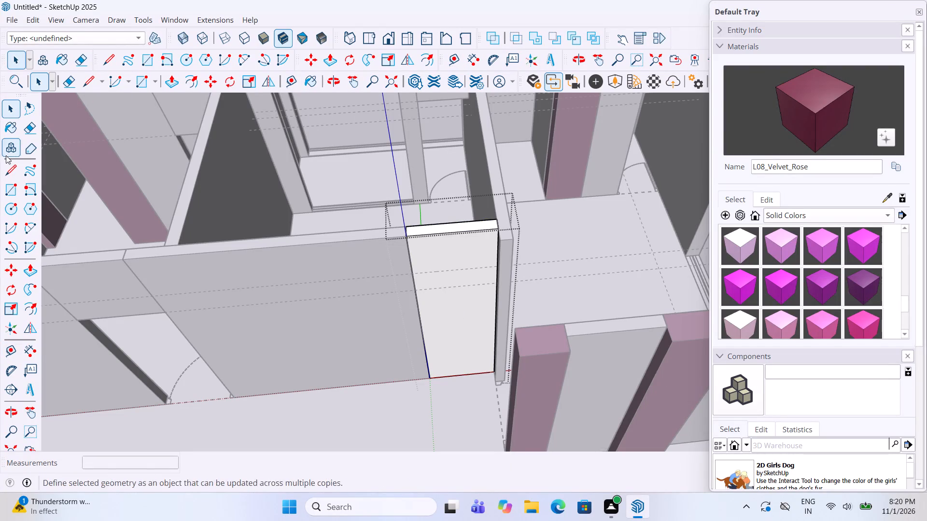
{"action": "left_click", "coordinate": [14, 192]}
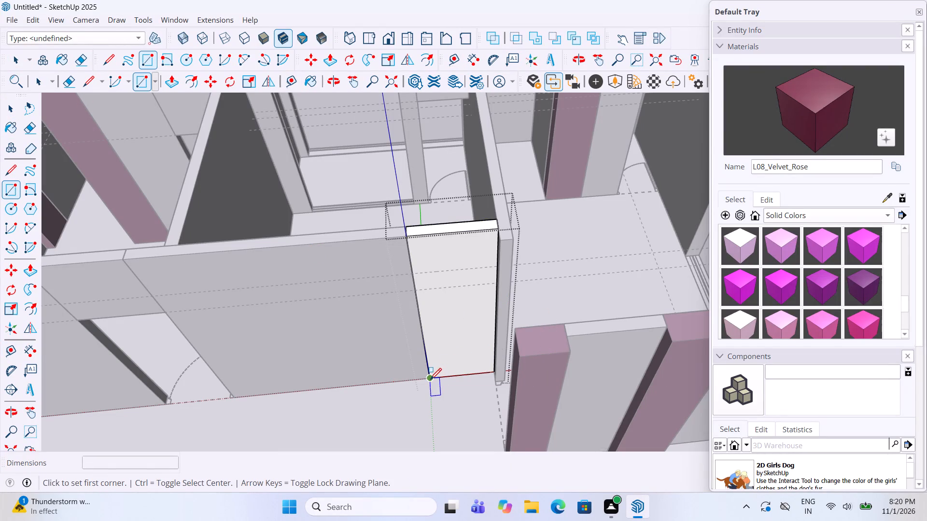
{"action": "left_click", "coordinate": [430, 381]}
{"action": "scroll", "coordinate": [483, 269], "scroll_direction": "up", "scroll_amount": 5}
{"action": "left_click", "coordinate": [506, 264]}
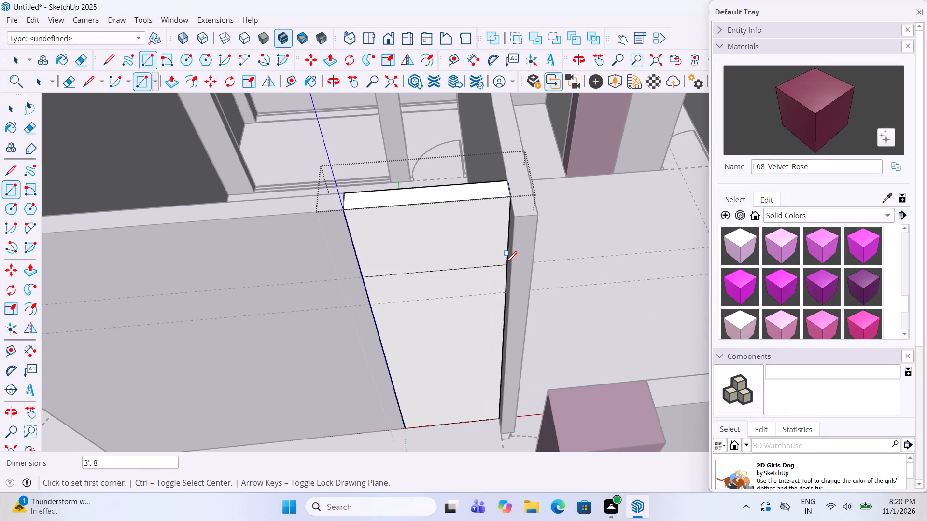
{"action": "key", "text": "space"}
{"action": "key", "text": "p"}
{"action": "left_click", "coordinate": [455, 349]}
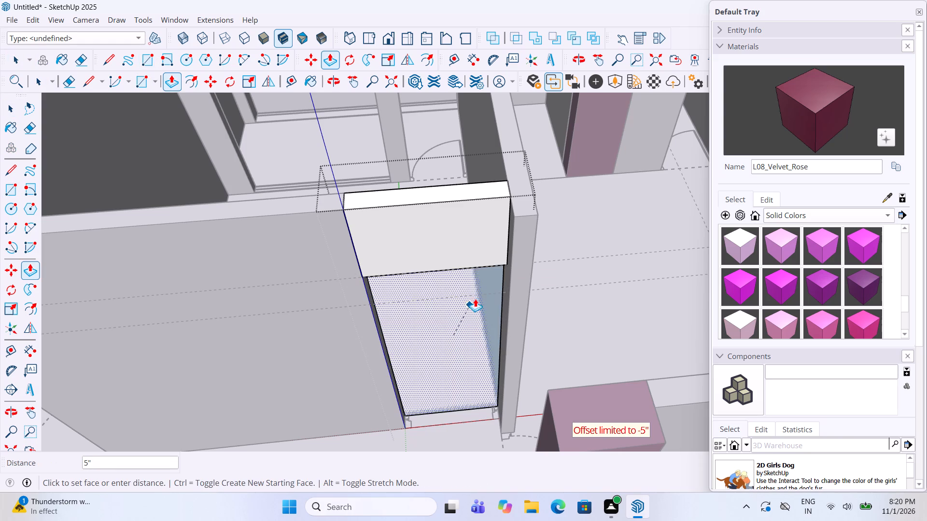
{"action": "left_click", "coordinate": [469, 316]}
{"action": "key", "text": "space"}
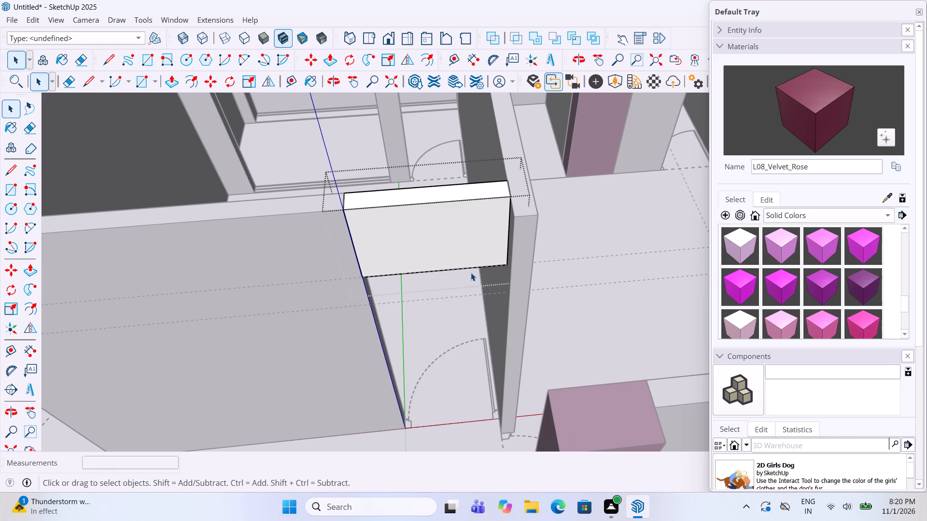
{"action": "scroll", "coordinate": [471, 273], "scroll_direction": "down", "scroll_amount": 5}
{"action": "left_click", "coordinate": [534, 259]}
Draw a 4" by 5" floor rectangle in the gap between the neighbouring doorway's jamb and the maroon column.
{"action": "scroll", "coordinate": [502, 269], "scroll_direction": "down", "scroll_amount": 6}
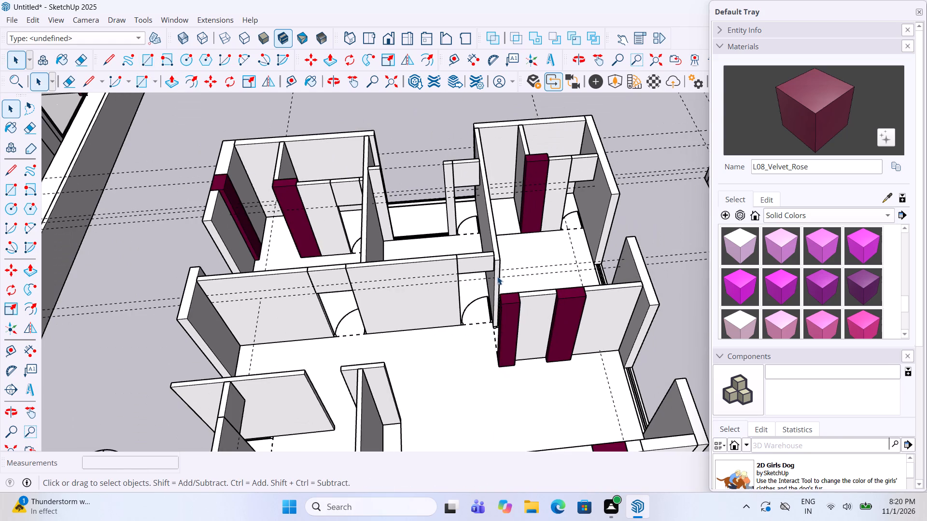
{"action": "scroll", "coordinate": [465, 293], "scroll_direction": "up", "scroll_amount": 3}
{"action": "middle_click_drag", "start_coordinate": [437, 293], "coordinate": [418, 293]}
{"action": "scroll", "coordinate": [418, 293], "scroll_direction": "down", "scroll_amount": 6}
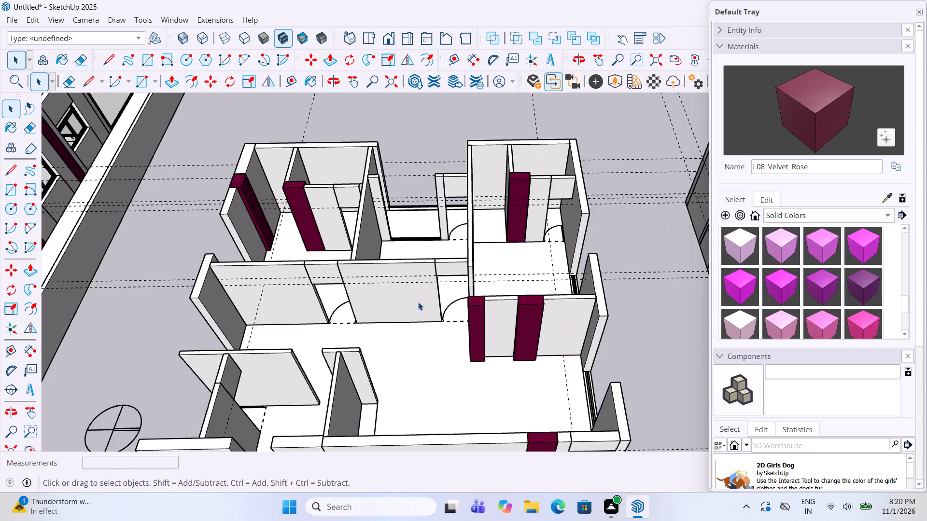
{"action": "middle_click_drag", "start_coordinate": [511, 250], "coordinate": [744, 227]}
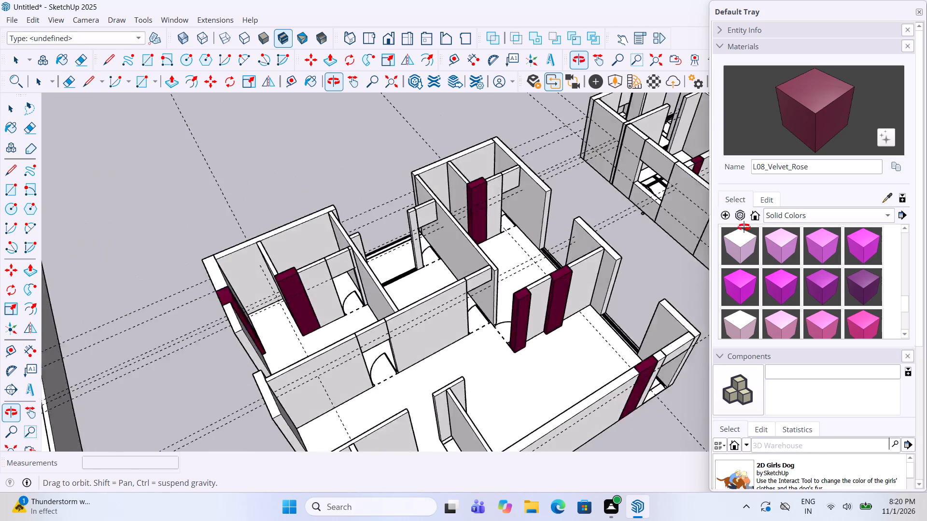
{"action": "middle_click_drag", "start_coordinate": [744, 227], "coordinate": [879, 223]}
{"action": "scroll", "coordinate": [572, 238], "scroll_direction": "up", "scroll_amount": 5}
{"action": "scroll", "coordinate": [563, 284], "scroll_direction": "up", "scroll_amount": 4}
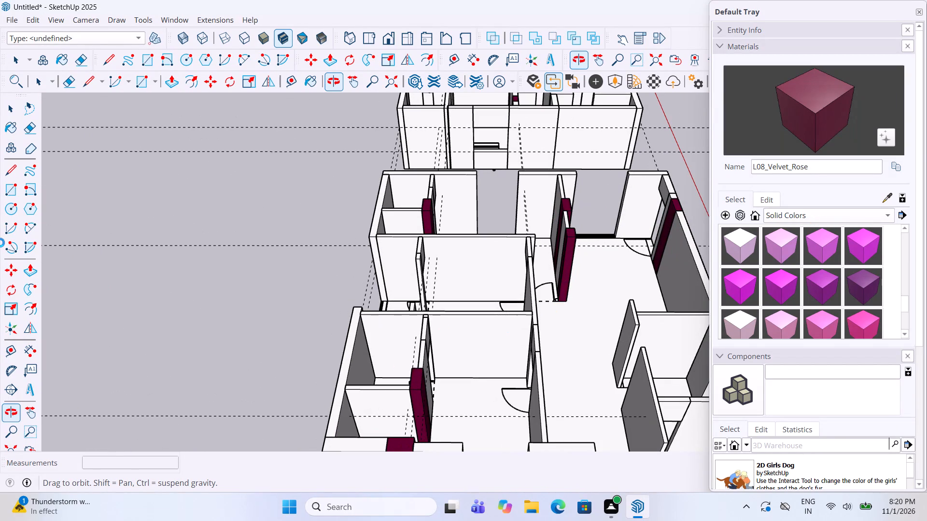
{"action": "scroll", "coordinate": [606, 289], "scroll_direction": "up", "scroll_amount": 5}
{"action": "scroll", "coordinate": [673, 276], "scroll_direction": "up", "scroll_amount": 5}
{"action": "scroll", "coordinate": [562, 296], "scroll_direction": "up", "scroll_amount": 4}
{"action": "left_click", "coordinate": [9, 189]}
{"action": "scroll", "coordinate": [576, 293], "scroll_direction": "up", "scroll_amount": 11}
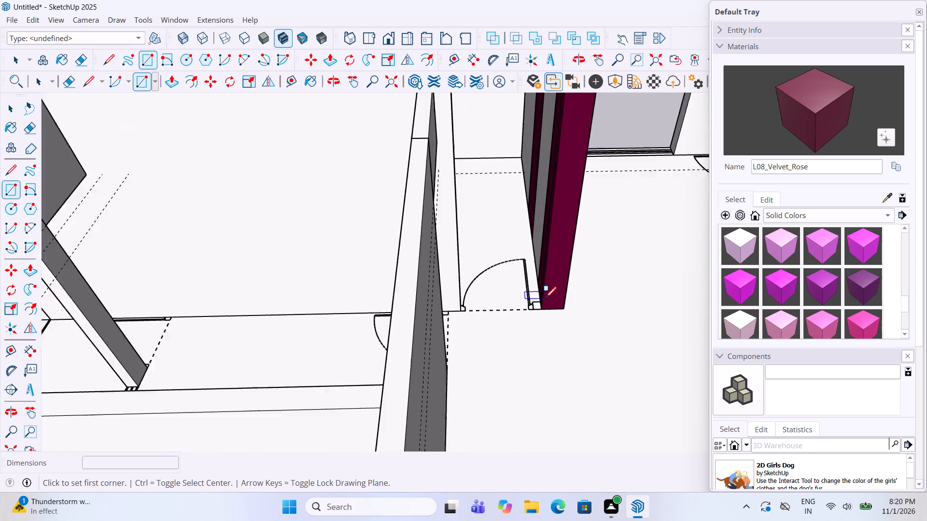
{"action": "scroll", "coordinate": [447, 296], "scroll_direction": "up", "scroll_amount": 8}
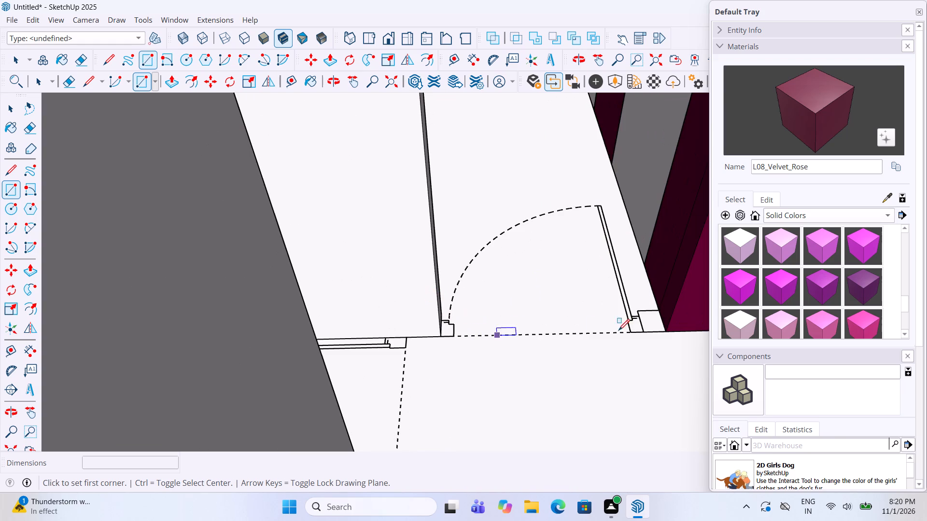
{"action": "left_click", "coordinate": [668, 331]}
{"action": "left_click", "coordinate": [641, 311]}
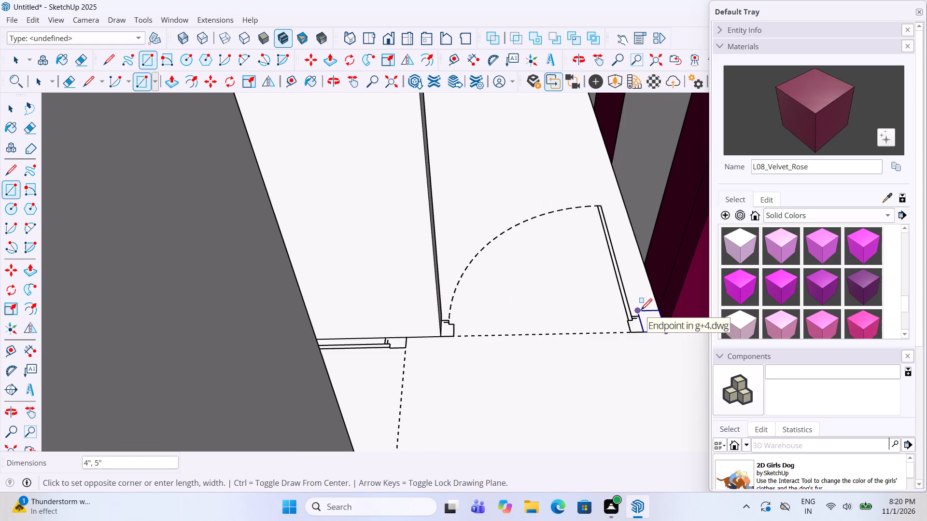
Make the small jamb rectangle beside the maroon column a group, pull it up 10' to the wall top, and exit the group.
{"action": "key", "text": "space"}
{"action": "left_click", "coordinate": [654, 321]}
{"action": "right_click", "coordinate": [654, 321]}
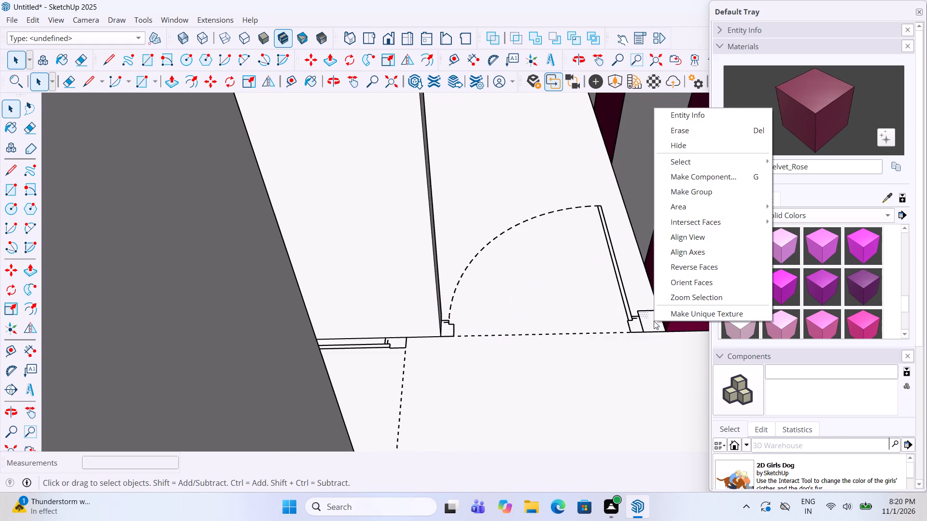
{"action": "left_click", "coordinate": [712, 196]}
{"action": "triple_click", "coordinate": [651, 326]}
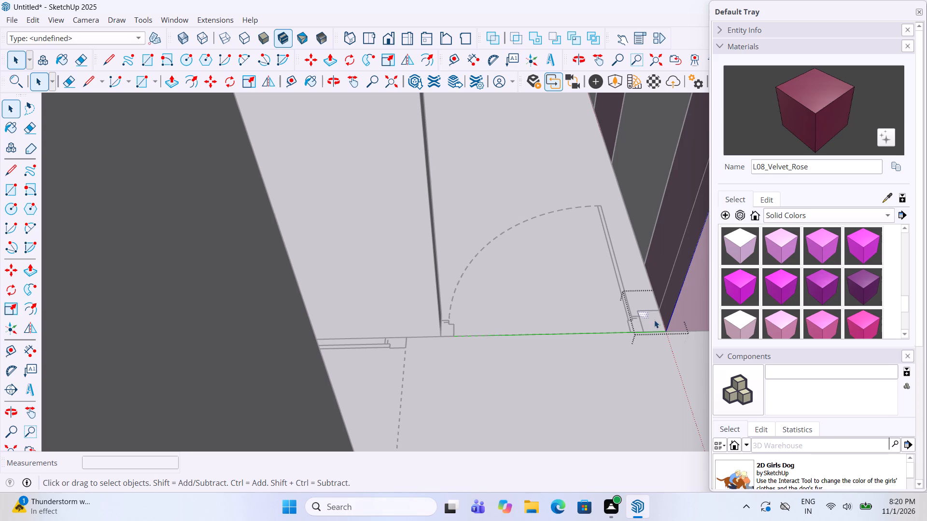
{"action": "key", "text": "p"}
{"action": "left_click", "coordinate": [644, 311]}
{"action": "scroll", "coordinate": [643, 296], "scroll_direction": "down", "scroll_amount": 9}
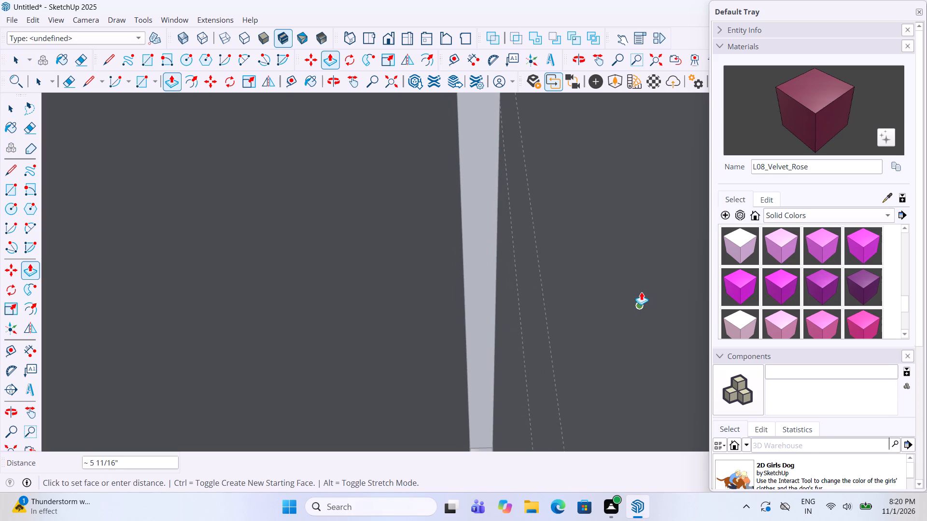
{"action": "middle_click_drag", "start_coordinate": [637, 291], "coordinate": [441, 289]}
{"action": "scroll", "coordinate": [443, 281], "scroll_direction": "down", "scroll_amount": 20}
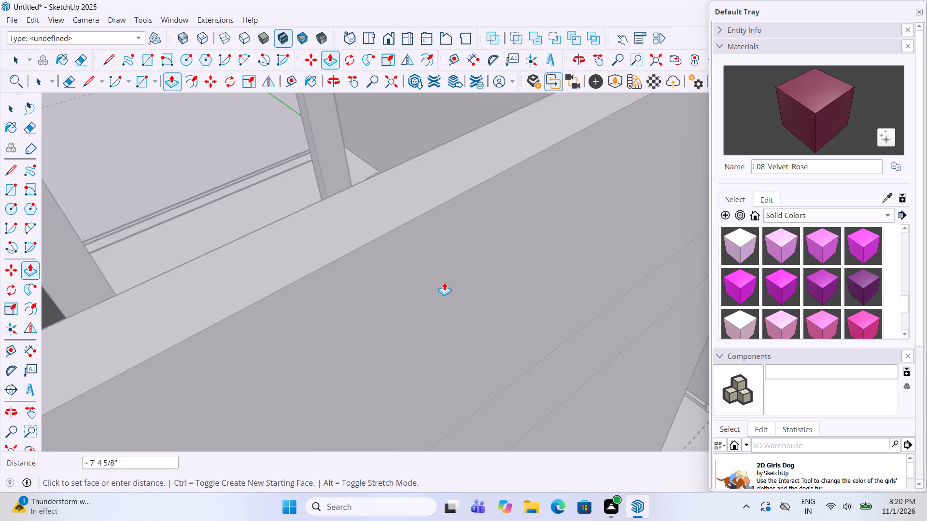
{"action": "scroll", "coordinate": [444, 282], "scroll_direction": "down", "scroll_amount": 20}
{"action": "scroll", "coordinate": [444, 282], "scroll_direction": "down", "scroll_amount": 4}
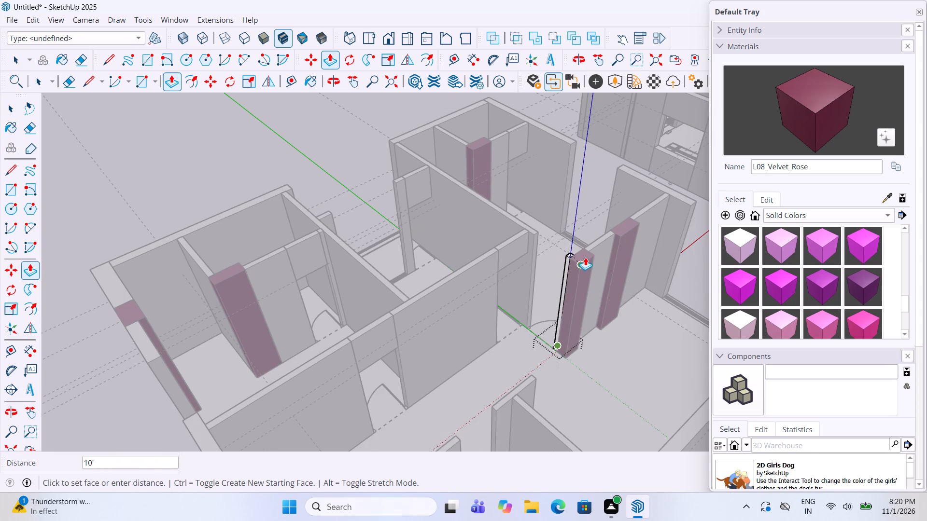
{"action": "left_click", "coordinate": [584, 255]}
{"action": "key", "text": "space"}
{"action": "left_click", "coordinate": [333, 122]}
Draw a 3' by 5" floor rectangle across the doorway between the wall end and the new jamb piece.
{"action": "middle_click_drag", "start_coordinate": [354, 194], "coordinate": [468, 219]}
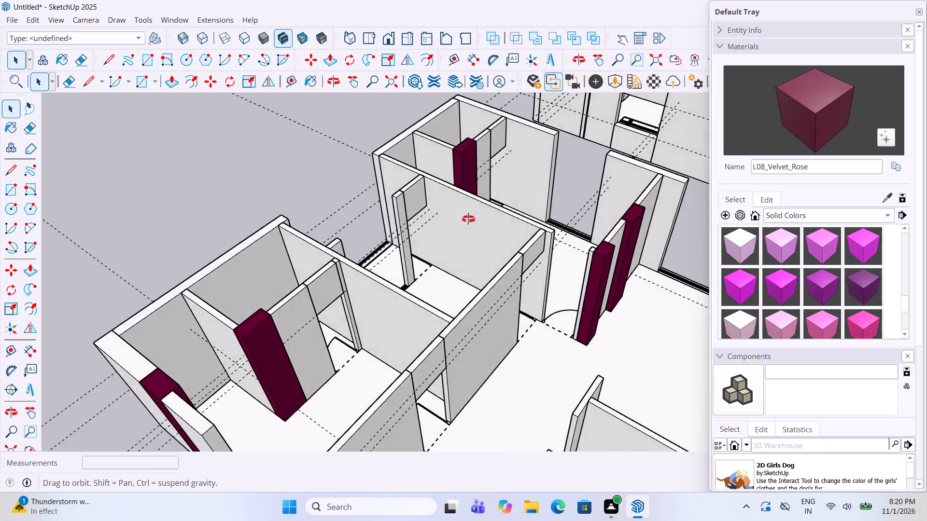
{"action": "middle_click_drag", "start_coordinate": [468, 219], "coordinate": [473, 222]}
{"action": "scroll", "coordinate": [584, 258], "scroll_direction": "up", "scroll_amount": 8}
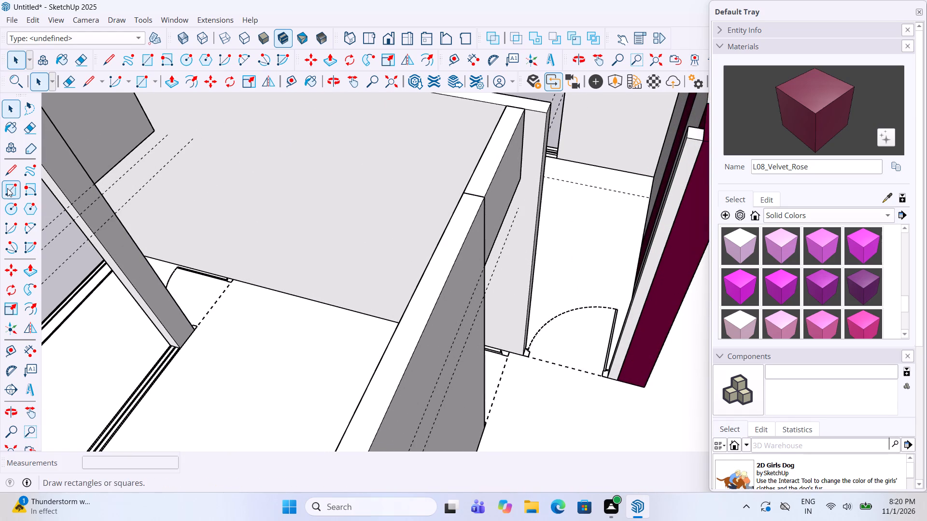
{"action": "left_click", "coordinate": [7, 188]}
{"action": "scroll", "coordinate": [642, 365], "scroll_direction": "up", "scroll_amount": 10}
{"action": "scroll", "coordinate": [318, 315], "scroll_direction": "up", "scroll_amount": 3}
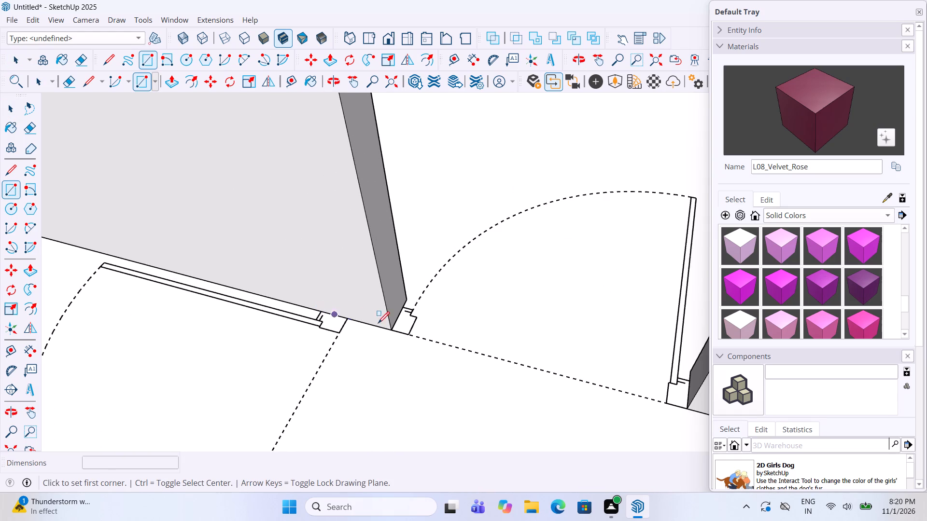
{"action": "middle_click_drag", "start_coordinate": [445, 329], "coordinate": [453, 329]}
{"action": "left_click", "coordinate": [391, 333]}
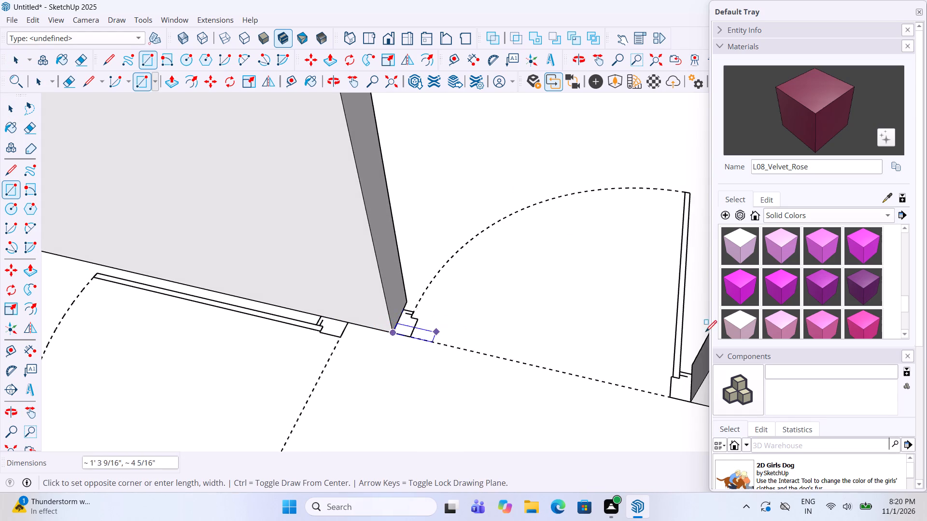
{"action": "left_click", "coordinate": [691, 365]}
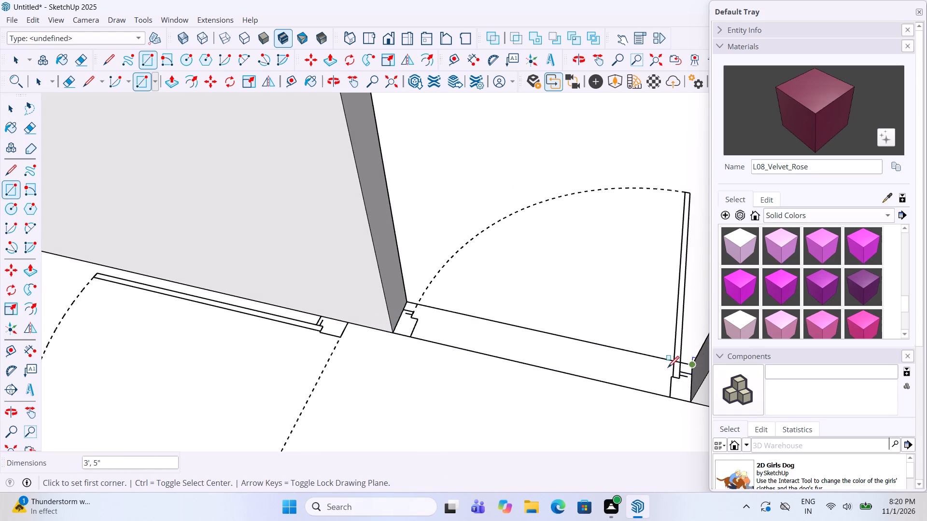
Make the doorway rectangle a group, pull its face up 10' to the wall top as a filling panel, and exit the group.
{"action": "key", "text": "space"}
{"action": "left_click", "coordinate": [594, 365]}
{"action": "right_click", "coordinate": [594, 365]}
{"action": "left_click", "coordinate": [668, 236]}
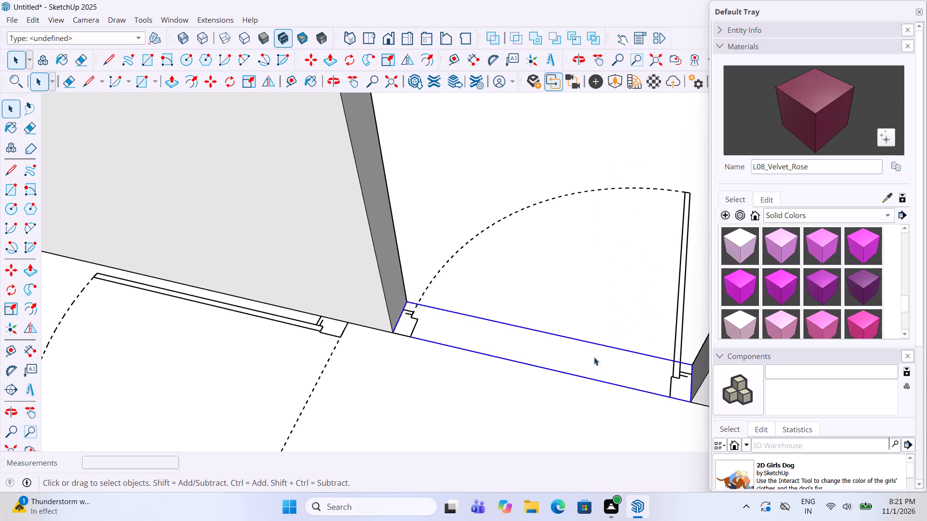
{"action": "double_click", "coordinate": [589, 365]}
{"action": "key", "text": "p"}
{"action": "left_click", "coordinate": [590, 357]}
{"action": "scroll", "coordinate": [593, 293], "scroll_direction": "down", "scroll_amount": 6}
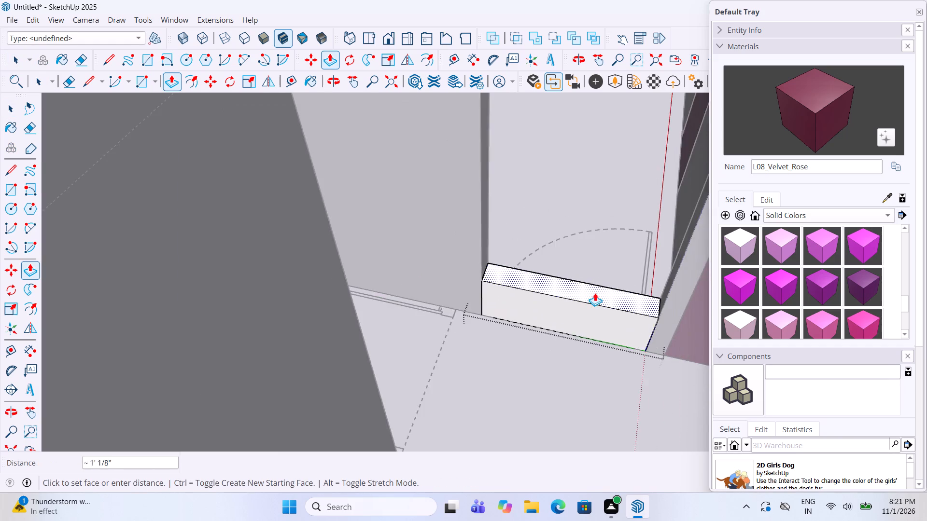
{"action": "scroll", "coordinate": [595, 293], "scroll_direction": "down", "scroll_amount": 11}
{"action": "left_click", "coordinate": [517, 259]}
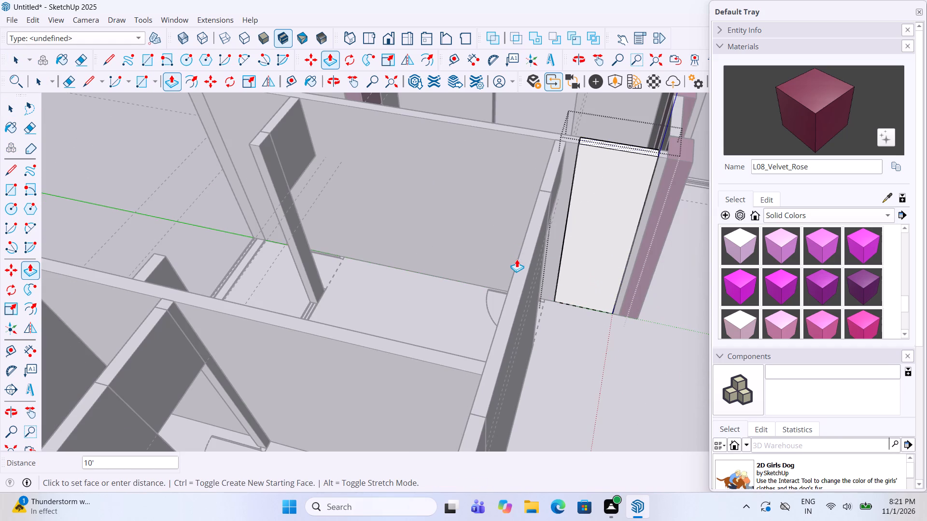
{"action": "key", "text": "space"}
{"action": "left_click", "coordinate": [147, 182]}
Place a horizontal guide 8' above the bottom edge of the new doorway panel.
{"action": "scroll", "coordinate": [162, 278], "scroll_direction": "down", "scroll_amount": 4}
{"action": "middle_click_drag", "start_coordinate": [181, 295], "coordinate": [234, 265]}
{"action": "scroll", "coordinate": [588, 190], "scroll_direction": "up", "scroll_amount": 4}
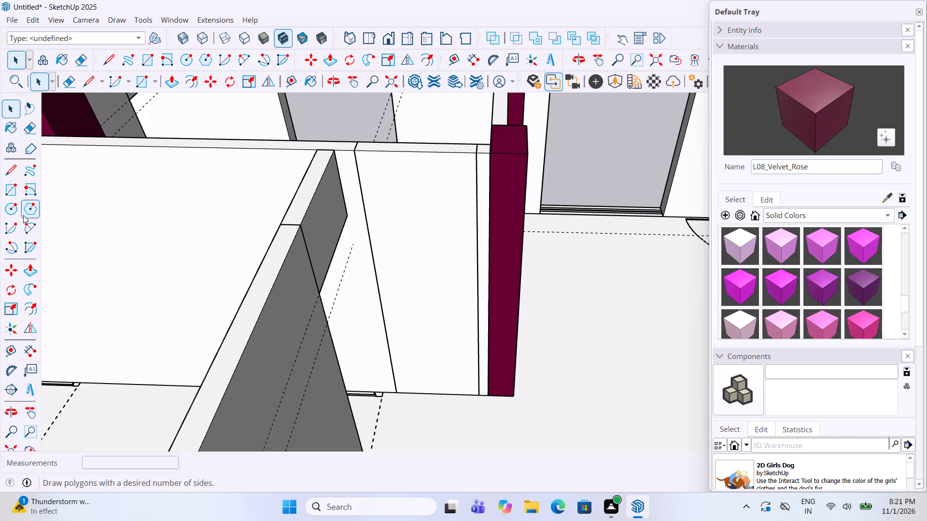
{"action": "left_click", "coordinate": [6, 349]}
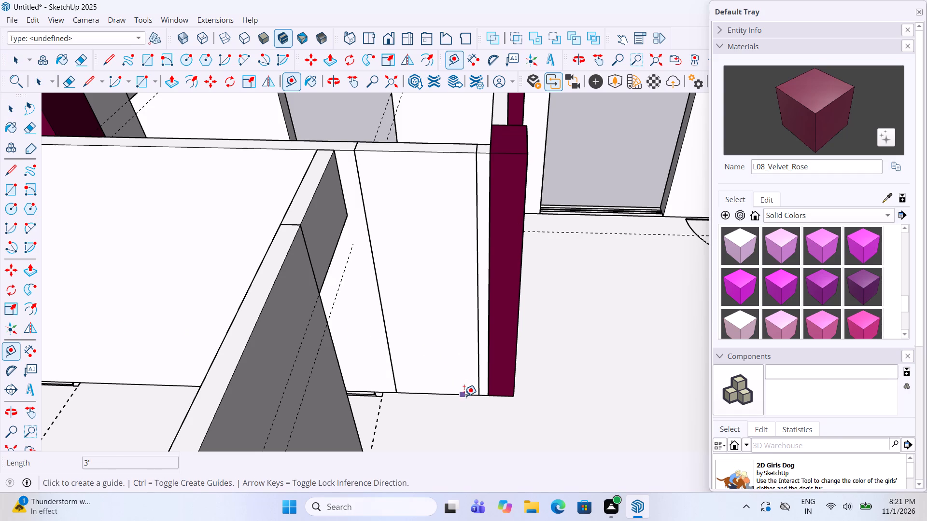
{"action": "left_click", "coordinate": [463, 396]}
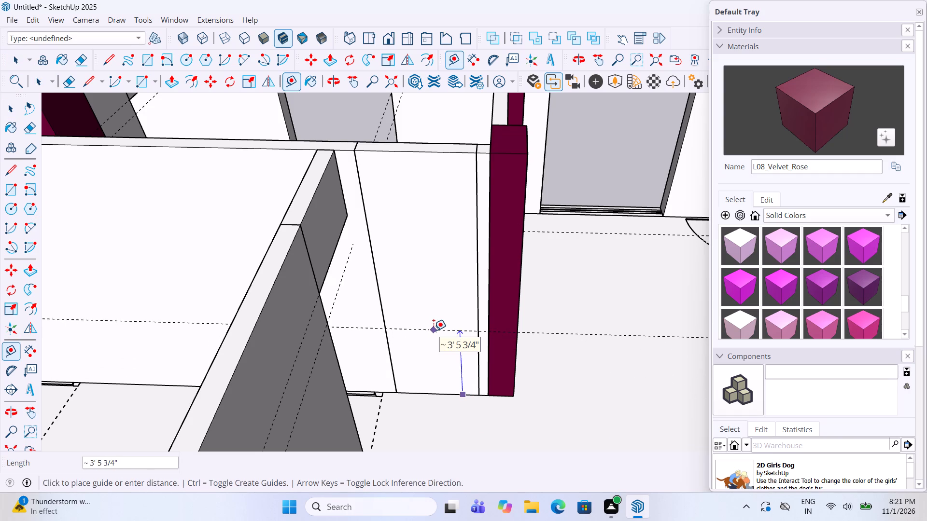
{"action": "type", "text": "8'"}
{"action": "key", "text": "Return"}
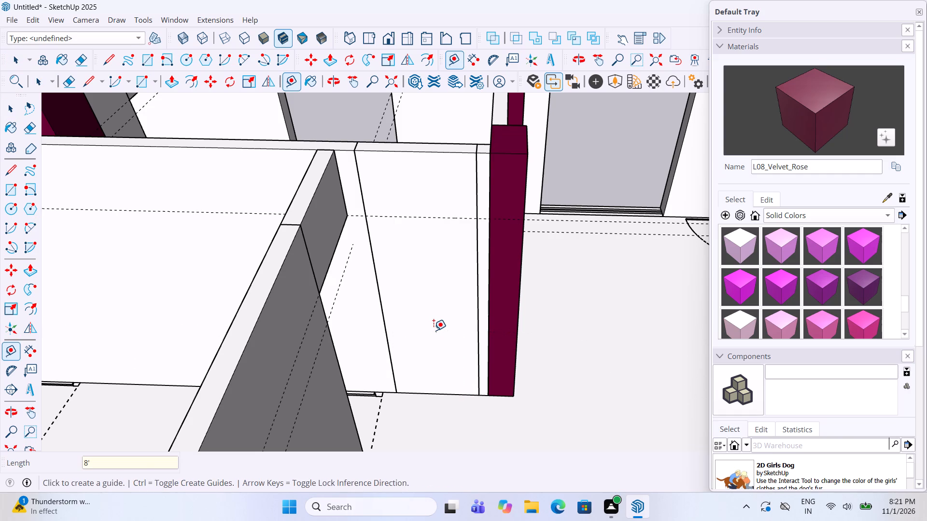
Draw a 3' by 8' rectangle on the panel up to the 8' guide, push it 5" through as a door opening, and exit the group.
{"action": "key", "text": "space"}
{"action": "double_click", "coordinate": [434, 330]}
{"action": "left_click", "coordinate": [9, 183]}
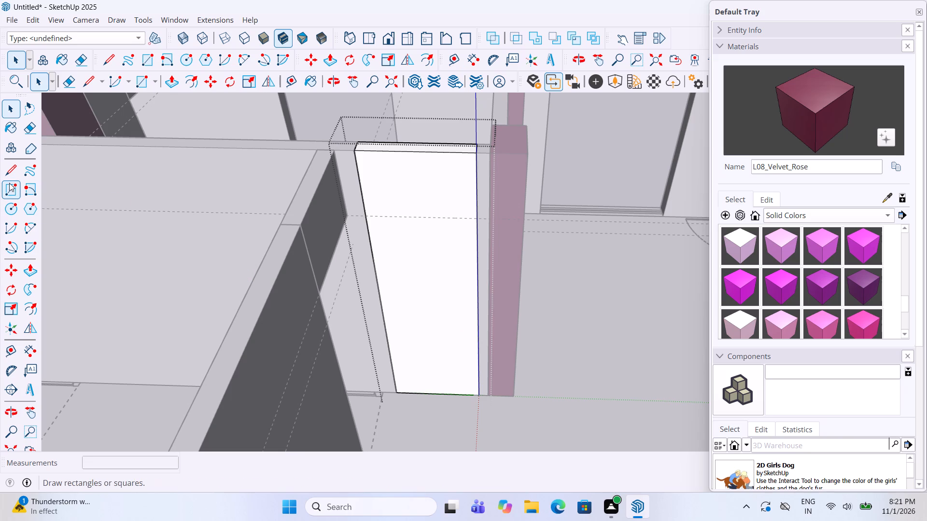
{"action": "left_click", "coordinate": [395, 392]}
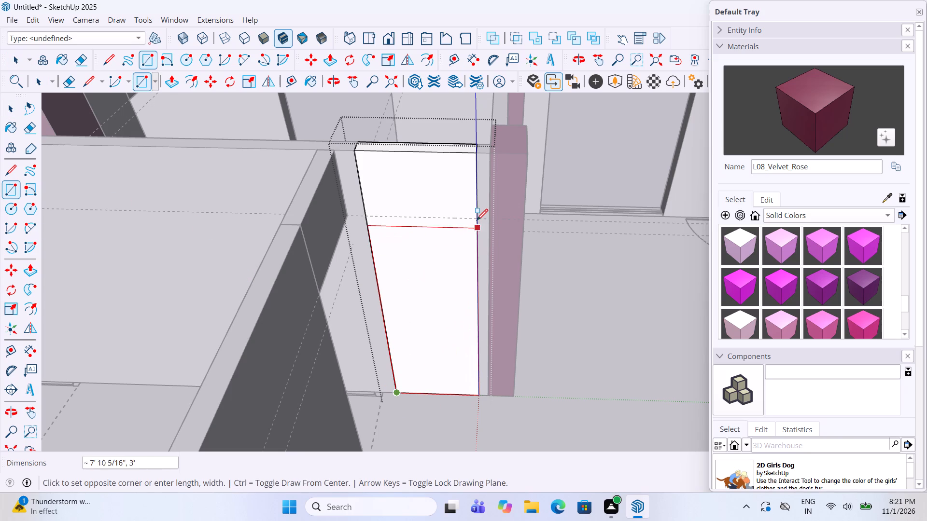
{"action": "left_click", "coordinate": [477, 220]}
{"action": "key", "text": "p"}
{"action": "left_click", "coordinate": [433, 316]}
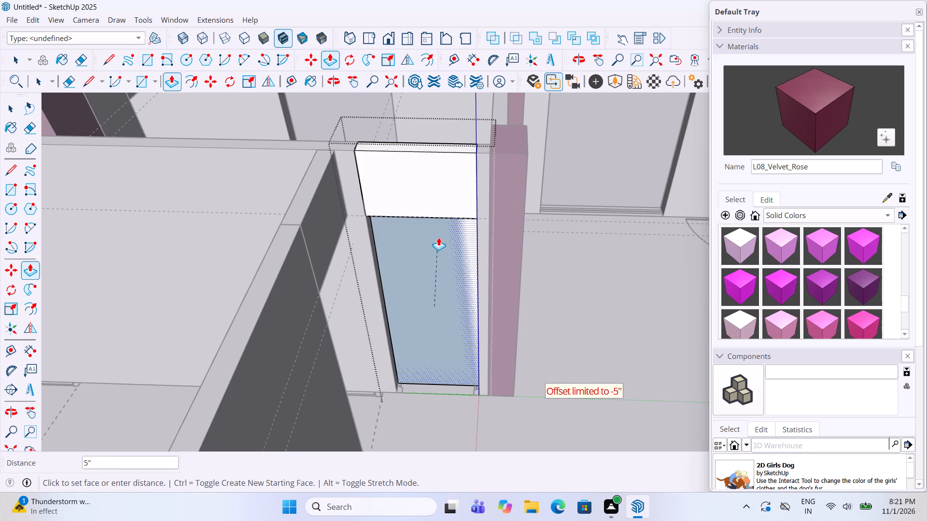
{"action": "left_click", "coordinate": [439, 234]}
{"action": "key", "text": "space"}
{"action": "left_click", "coordinate": [565, 303]}
{"action": "key", "text": "space"}
Examine this unit and the neighbouring floor plans for doorways that still need wall panels.
{"action": "scroll", "coordinate": [456, 293], "scroll_direction": "down", "scroll_amount": 5}
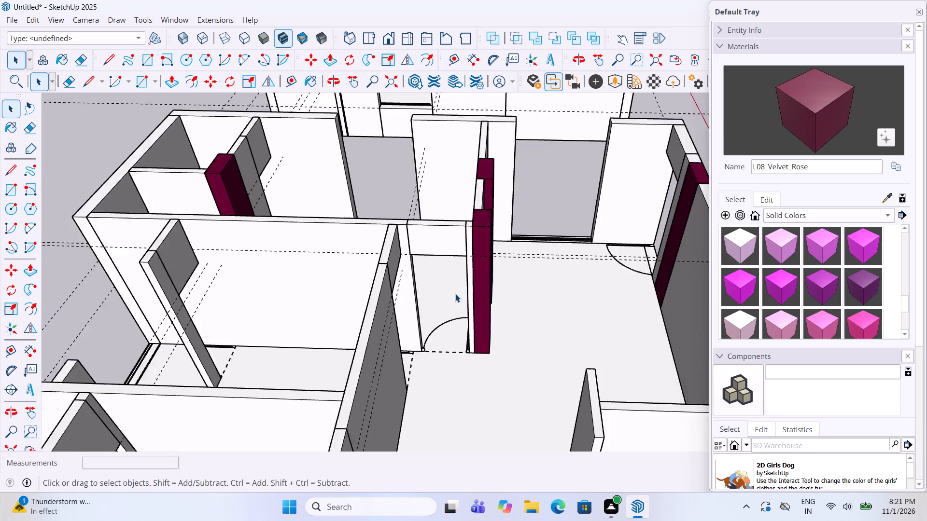
{"action": "scroll", "coordinate": [455, 294], "scroll_direction": "down", "scroll_amount": 2}
{"action": "middle_click_drag", "start_coordinate": [455, 294], "coordinate": [392, 388]}
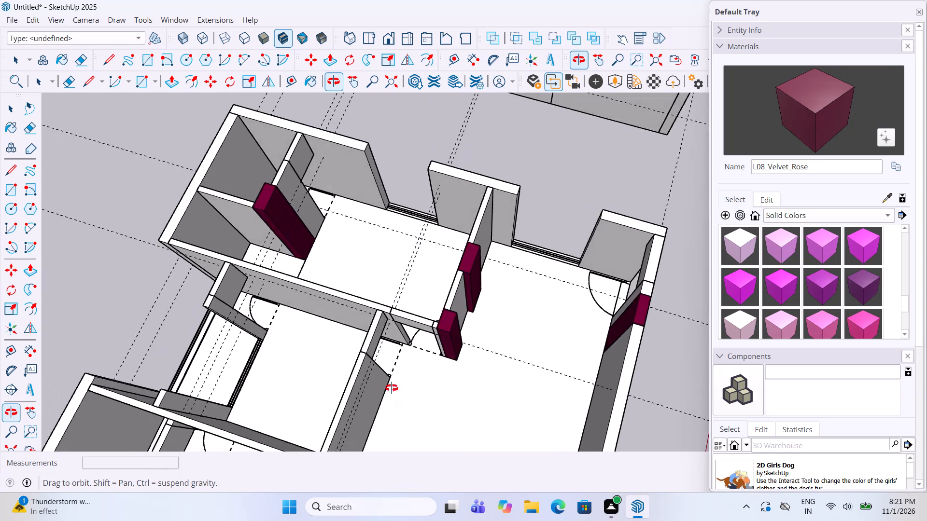
{"action": "middle_click_drag", "start_coordinate": [392, 388], "coordinate": [399, 318]}
{"action": "scroll", "coordinate": [497, 218], "scroll_direction": "down", "scroll_amount": 12}
{"action": "scroll", "coordinate": [493, 341], "scroll_direction": "up", "scroll_amount": 6}
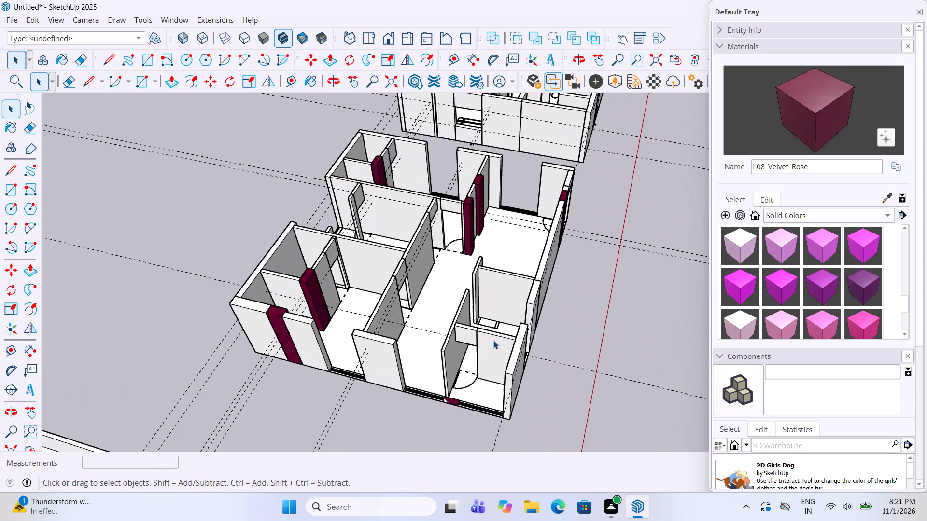
{"action": "scroll", "coordinate": [489, 357], "scroll_direction": "up", "scroll_amount": 5}
{"action": "middle_click_drag", "start_coordinate": [492, 279], "coordinate": [533, 334]}
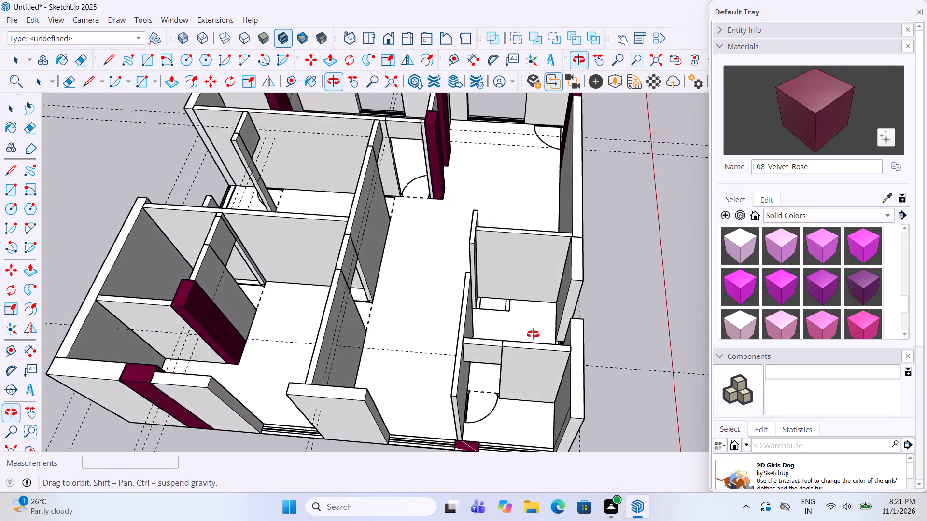
{"action": "middle_click_drag", "start_coordinate": [533, 334], "coordinate": [442, 249]}
{"action": "scroll", "coordinate": [441, 254], "scroll_direction": "down", "scroll_amount": 11}
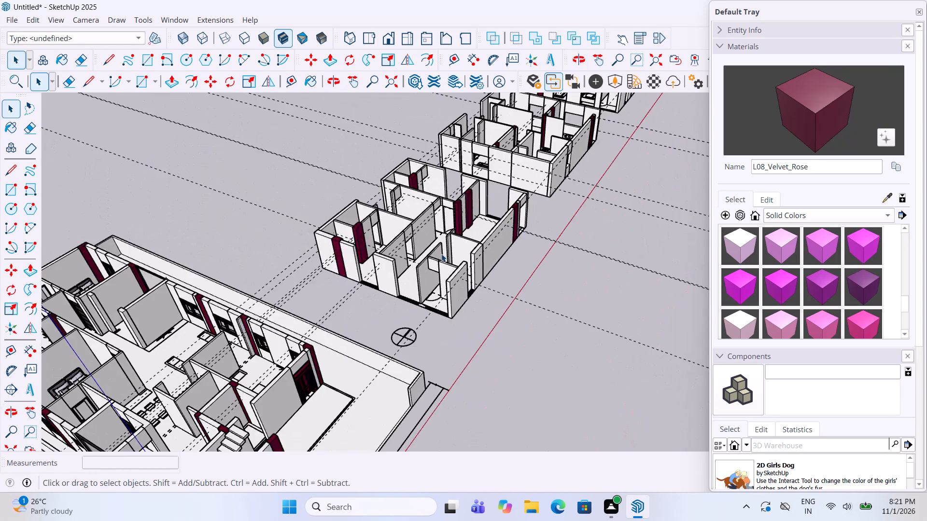
{"action": "scroll", "coordinate": [441, 254], "scroll_direction": "down", "scroll_amount": 7}
{"action": "scroll", "coordinate": [580, 116], "scroll_direction": "up", "scroll_amount": 5}
{"action": "scroll", "coordinate": [411, 236], "scroll_direction": "up", "scroll_amount": 8}
{"action": "middle_click_drag", "start_coordinate": [432, 218], "coordinate": [418, 277]}
{"action": "scroll", "coordinate": [287, 232], "scroll_direction": "up", "scroll_amount": 4}
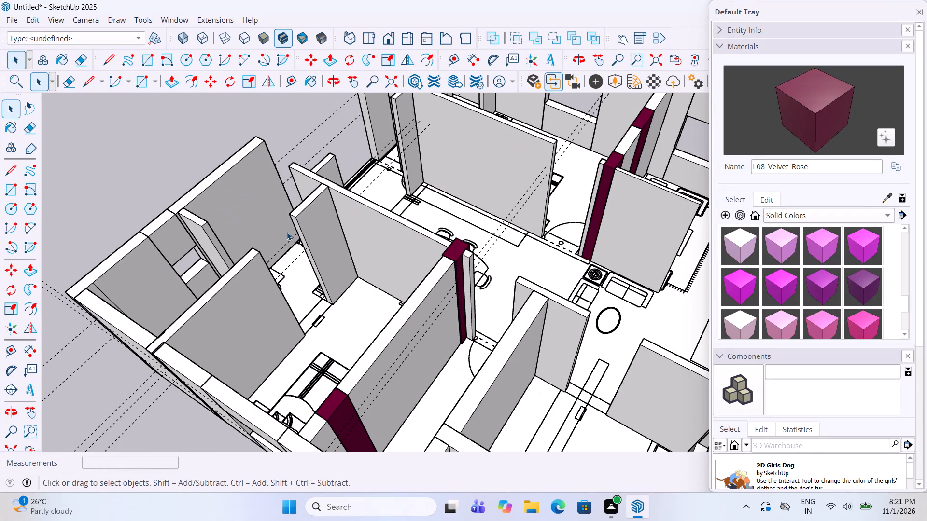
{"action": "scroll", "coordinate": [388, 259], "scroll_direction": "down", "scroll_amount": 3}
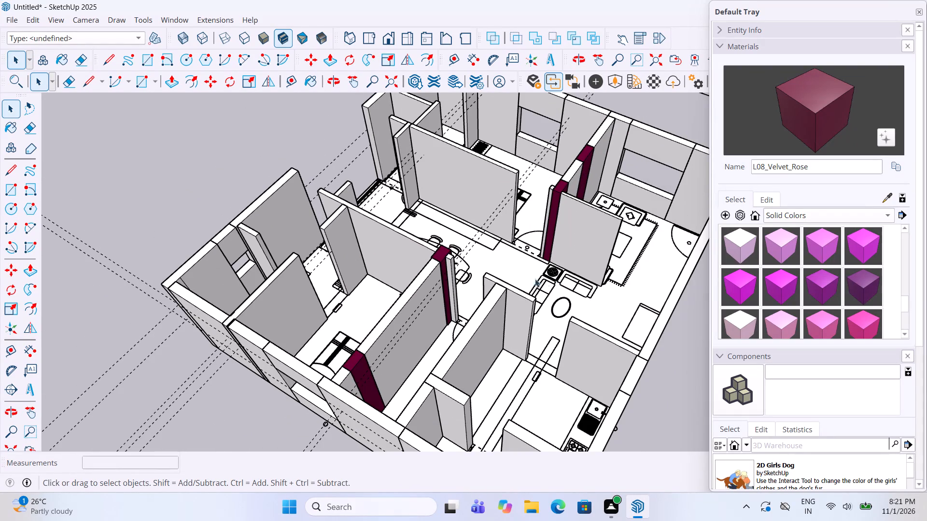
{"action": "middle_click_drag", "start_coordinate": [436, 277], "coordinate": [252, 238]}
{"action": "scroll", "coordinate": [632, 306], "scroll_direction": "down", "scroll_amount": 3}
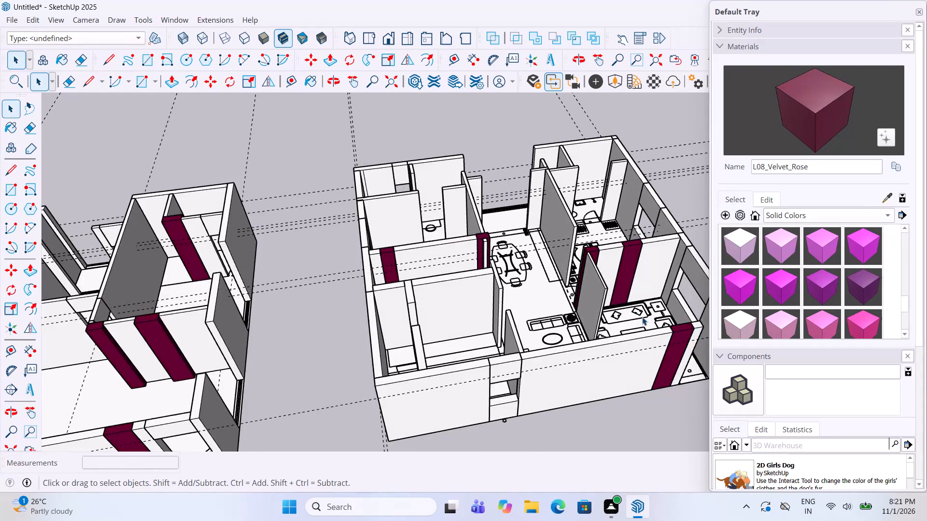
{"action": "scroll", "coordinate": [642, 317], "scroll_direction": "down", "scroll_amount": 1}
{"action": "middle_click_drag", "start_coordinate": [640, 315], "coordinate": [511, 306]}
{"action": "scroll", "coordinate": [712, 227], "scroll_direction": "down", "scroll_amount": 5}
{"action": "scroll", "coordinate": [644, 233], "scroll_direction": "down", "scroll_amount": 6}
{"action": "scroll", "coordinate": [632, 364], "scroll_direction": "up", "scroll_amount": 16}
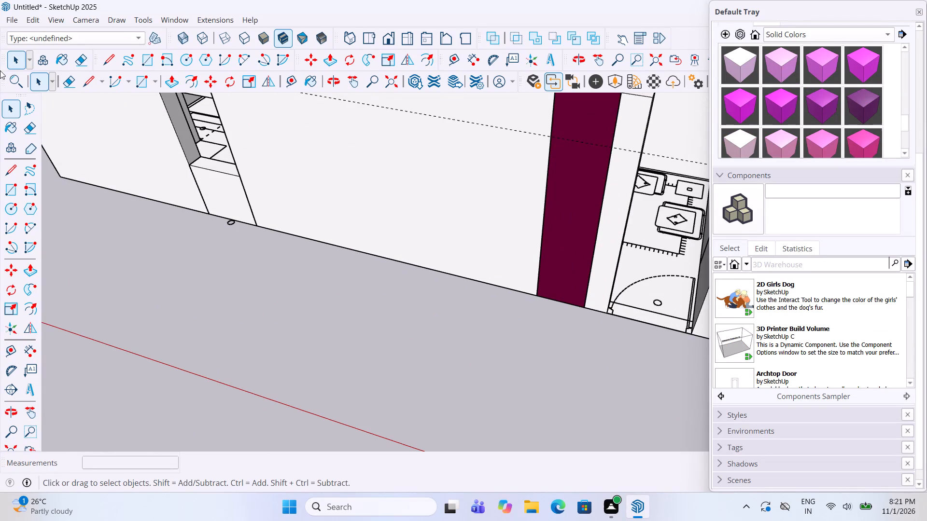
Draw a floor rectangle about 3' 7" long across the furnished unit's outer-wall doorway near the maroon column, between both wall ends.
{"action": "left_click", "coordinate": [5, 193]}
{"action": "middle_click_drag", "start_coordinate": [121, 223], "coordinate": [179, 232]}
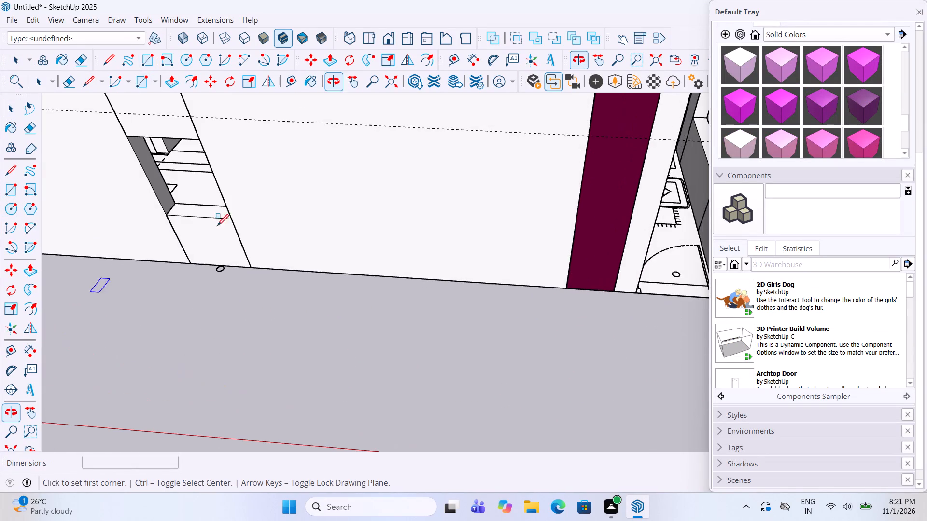
{"action": "scroll", "coordinate": [400, 237], "scroll_direction": "down", "scroll_amount": 6}
{"action": "scroll", "coordinate": [526, 250], "scroll_direction": "up", "scroll_amount": 11}
{"action": "scroll", "coordinate": [614, 298], "scroll_direction": "up", "scroll_amount": 5}
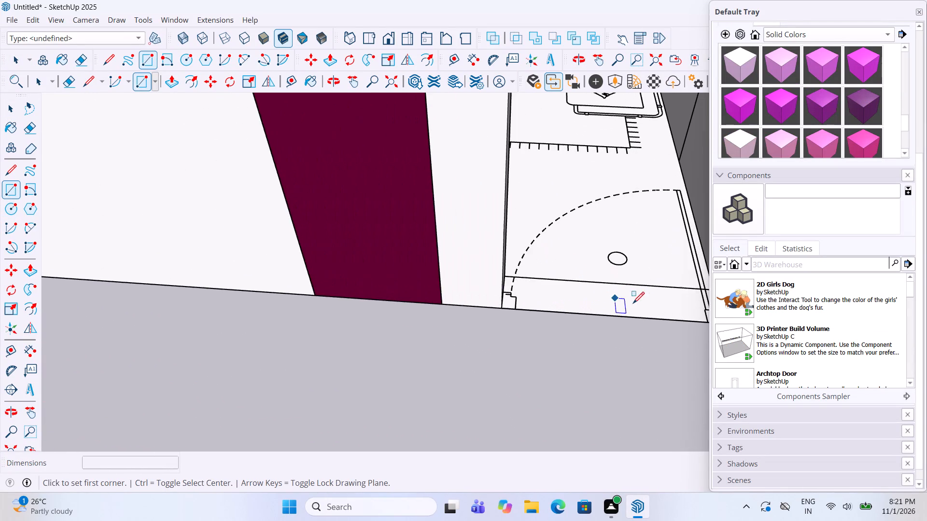
{"action": "scroll", "coordinate": [587, 306], "scroll_direction": "down", "scroll_amount": 6}
{"action": "scroll", "coordinate": [526, 283], "scroll_direction": "down", "scroll_amount": 5}
{"action": "scroll", "coordinate": [603, 291], "scroll_direction": "up", "scroll_amount": 9}
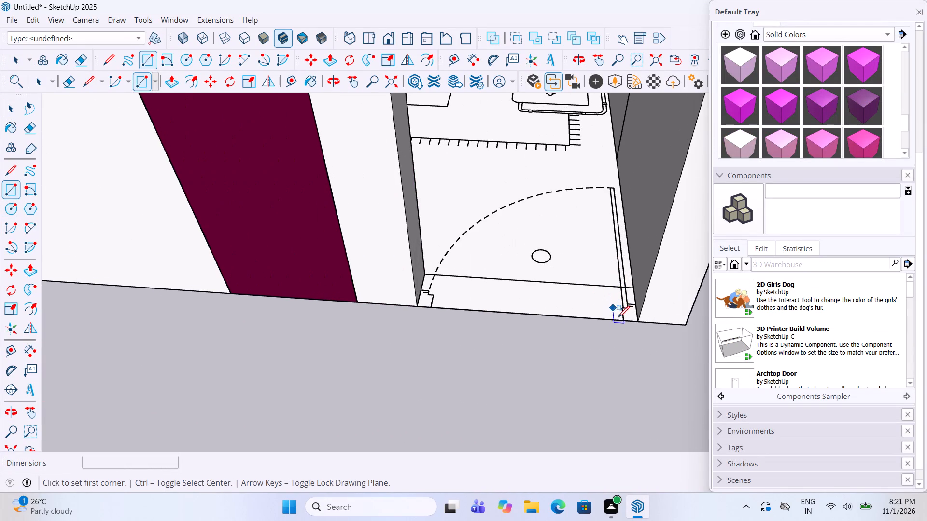
{"action": "left_click", "coordinate": [635, 321]}
{"action": "scroll", "coordinate": [482, 293], "scroll_direction": "up", "scroll_amount": 3}
{"action": "middle_click_drag", "start_coordinate": [450, 290], "coordinate": [423, 281]}
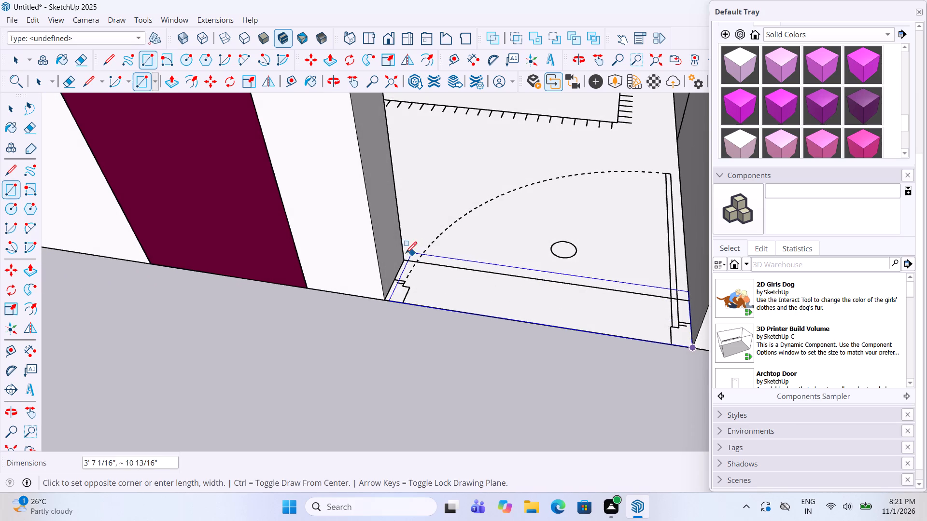
{"action": "left_click", "coordinate": [406, 261]}
{"action": "key", "text": "space"}
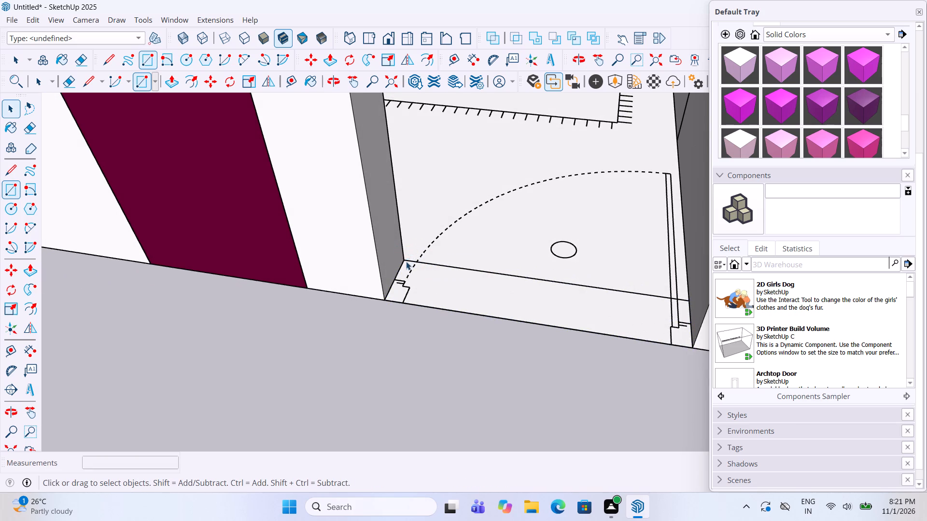
{"action": "scroll", "coordinate": [410, 276], "scroll_direction": "down", "scroll_amount": 17}
{"action": "scroll", "coordinate": [421, 278], "scroll_direction": "up", "scroll_amount": 8}
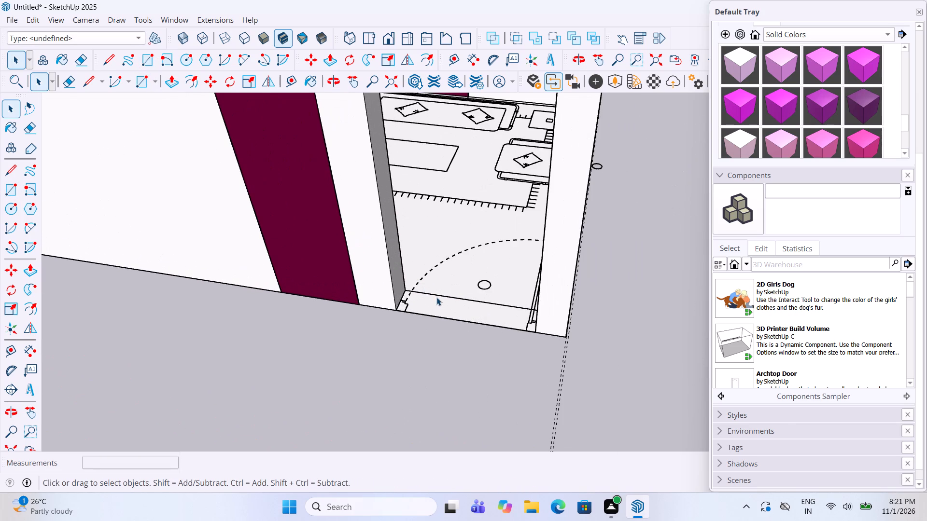
Group the outer doorway's floor rectangle, pull it up to the top of the adjoining walls, and exit the group.
{"action": "left_click", "coordinate": [436, 297]}
{"action": "right_click", "coordinate": [442, 306]}
{"action": "left_click", "coordinate": [488, 389]}
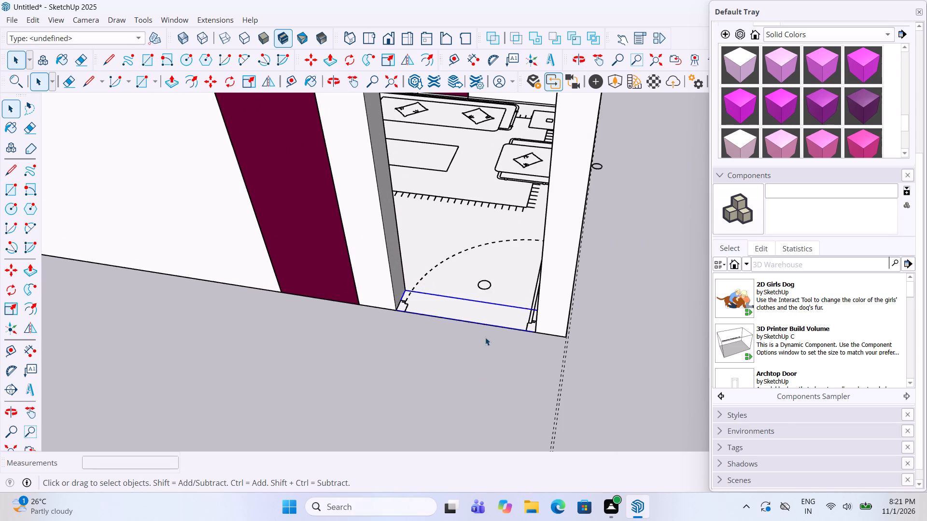
{"action": "left_click", "coordinate": [475, 312]}
{"action": "left_click", "coordinate": [475, 312]}
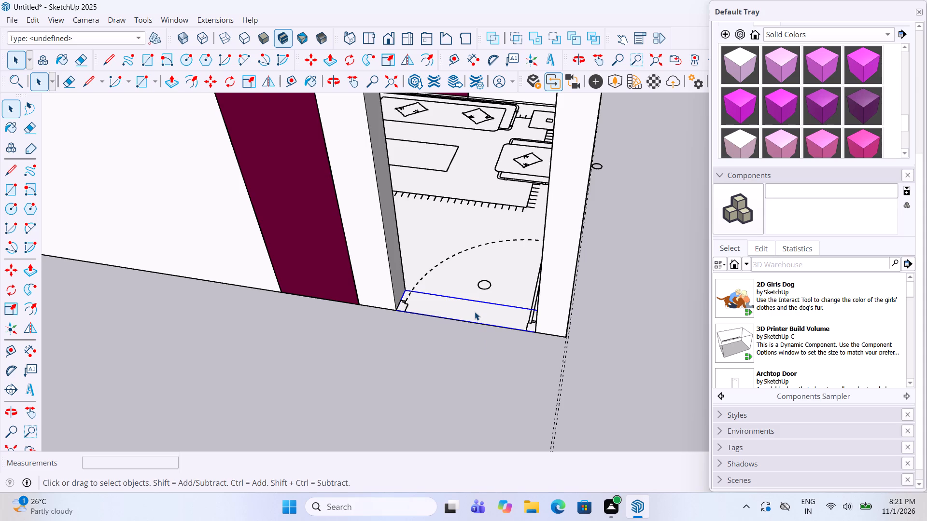
{"action": "left_click", "coordinate": [475, 312]}
{"action": "key", "text": "p"}
{"action": "left_click", "coordinate": [474, 305]}
{"action": "scroll", "coordinate": [474, 294], "scroll_direction": "down", "scroll_amount": 11}
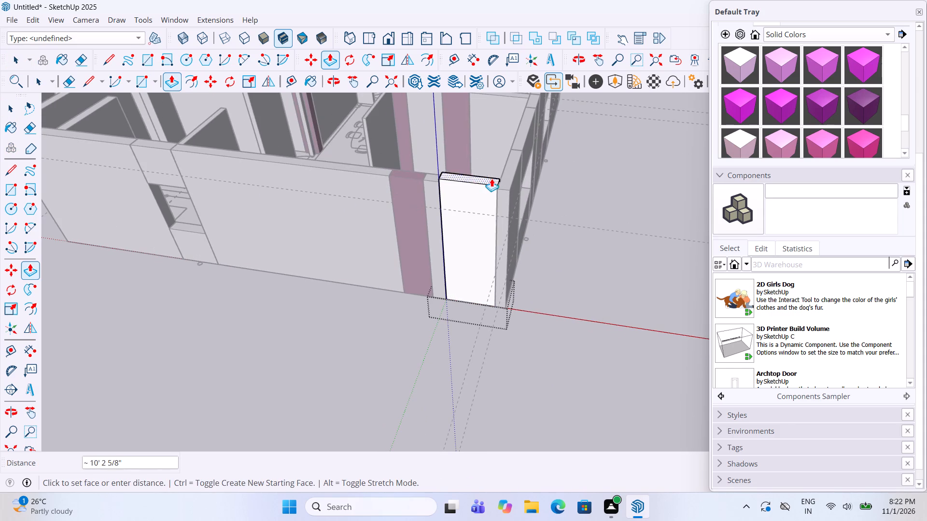
{"action": "left_click", "coordinate": [504, 190]}
{"action": "key", "text": "space"}
{"action": "left_click", "coordinate": [601, 185]}
Inside the new outer doorway panel, draw a 3' 7" by 8' rectangle from the existing 8' guide down to the bottom corner.
{"action": "scroll", "coordinate": [419, 294], "scroll_direction": "down", "scroll_amount": 1}
{"action": "middle_click_drag", "start_coordinate": [419, 294], "coordinate": [439, 288]}
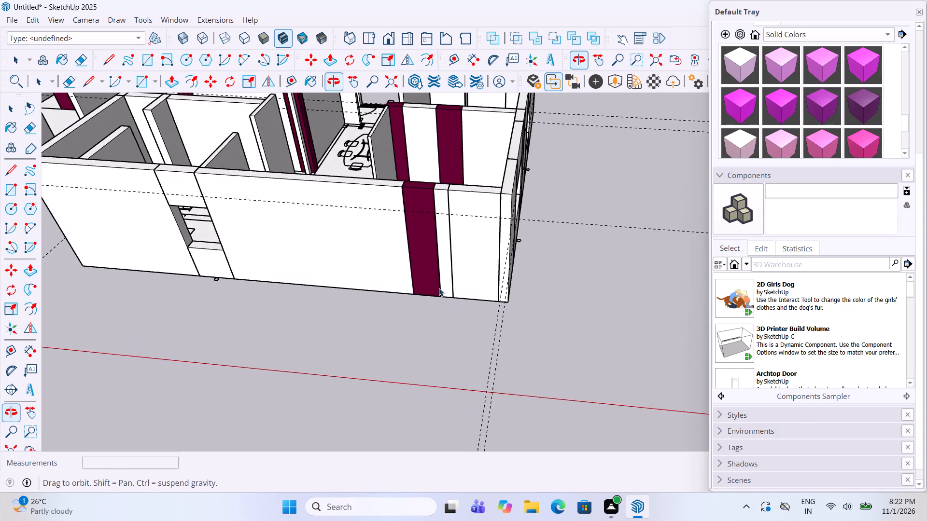
{"action": "scroll", "coordinate": [455, 279], "scroll_direction": "up", "scroll_amount": 1}
{"action": "scroll", "coordinate": [531, 229], "scroll_direction": "up", "scroll_amount": 4}
{"action": "left_click", "coordinate": [404, 250]}
{"action": "left_click", "coordinate": [404, 250]}
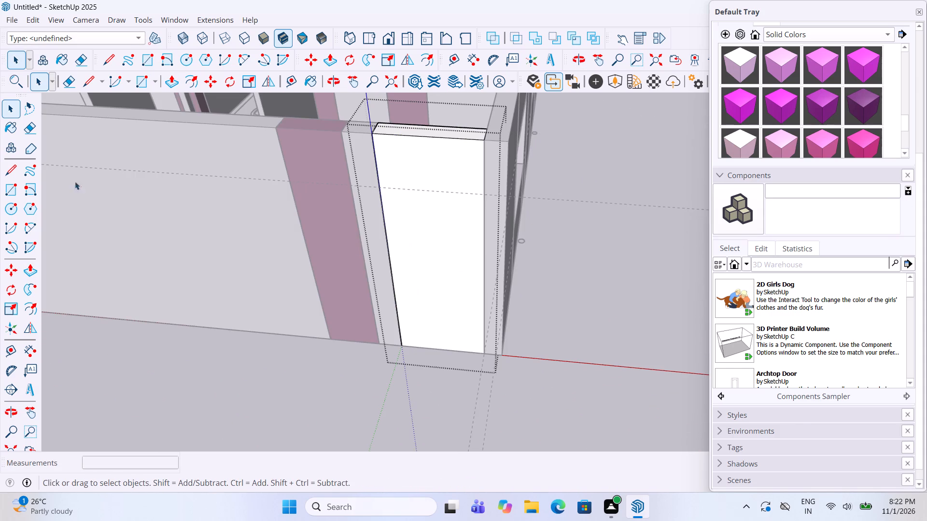
{"action": "left_click", "coordinate": [11, 189]}
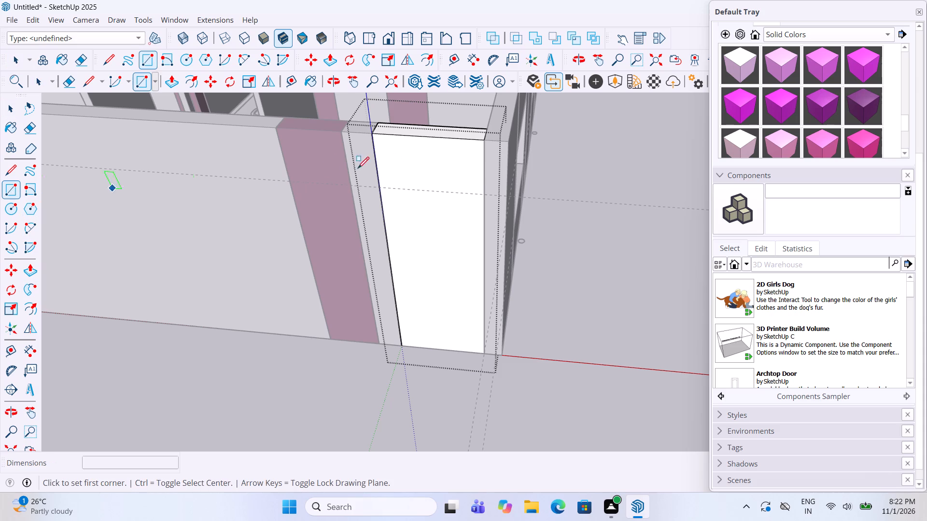
{"action": "left_click", "coordinate": [487, 195]}
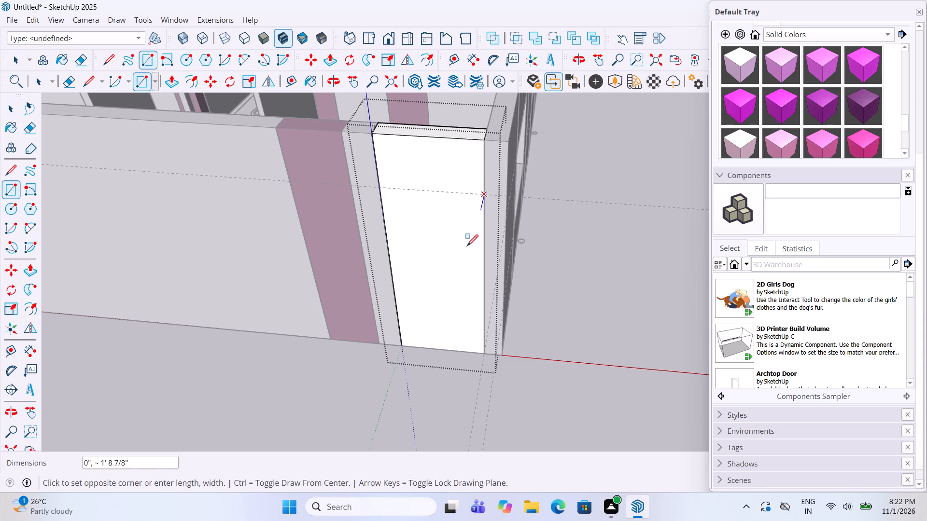
{"action": "left_click", "coordinate": [401, 348]}
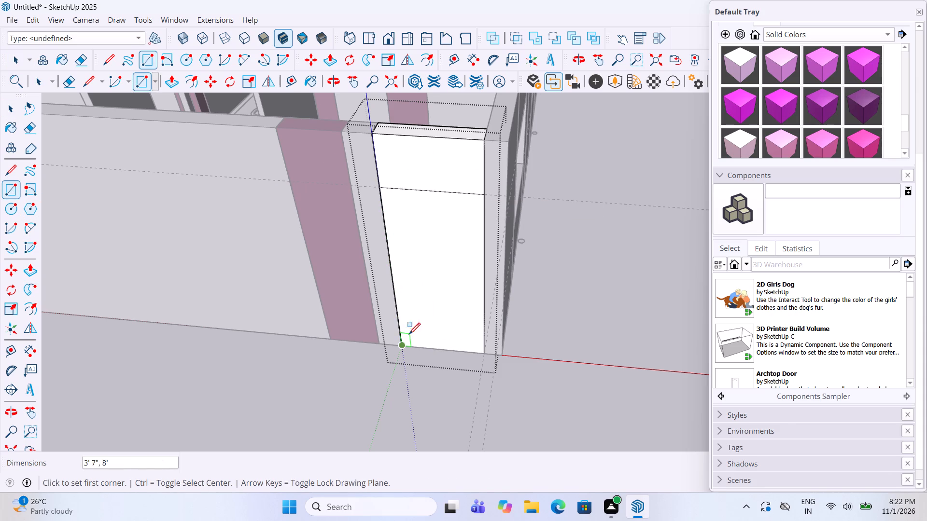
Push the rectangle 9" through the outer doorway panel as a door opening, remove the leftover face, and exit the group.
{"action": "key", "text": "p"}
{"action": "left_click", "coordinate": [438, 298]}
{"action": "left_click", "coordinate": [450, 224]}
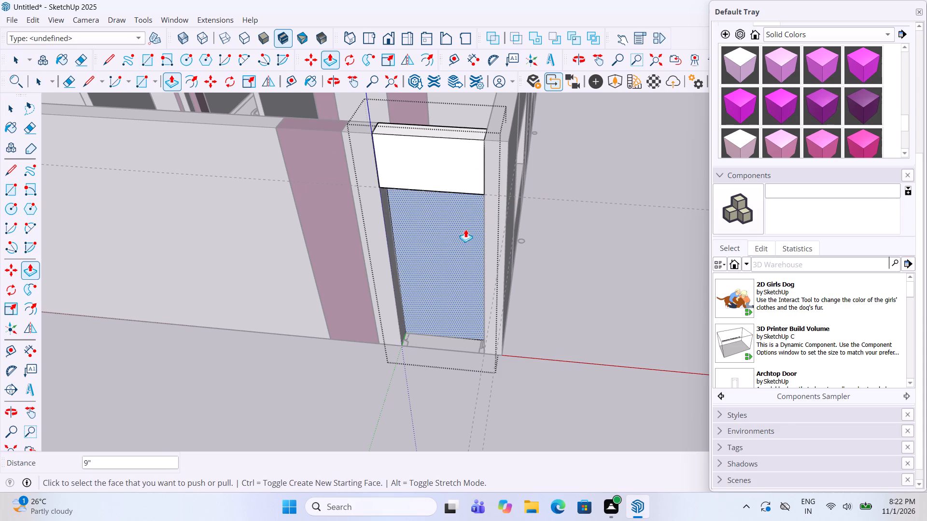
{"action": "left_click", "coordinate": [454, 236]}
{"action": "key", "text": "Delete"}
{"action": "left_click", "coordinate": [454, 234]}
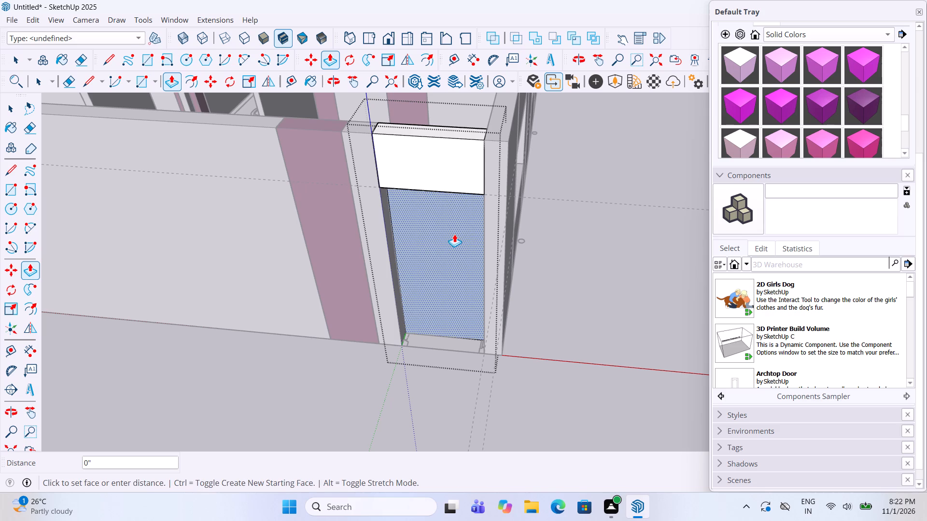
{"action": "key", "text": "Delete"}
{"action": "key", "text": "space"}
{"action": "left_click", "coordinate": [634, 190]}
Draw a 3' 7" by 2' rectangle over the open inner side of the header above the outer door opening.
{"action": "scroll", "coordinate": [504, 205], "scroll_direction": "down", "scroll_amount": 3}
{"action": "middle_click_drag", "start_coordinate": [229, 149], "coordinate": [623, 243]}
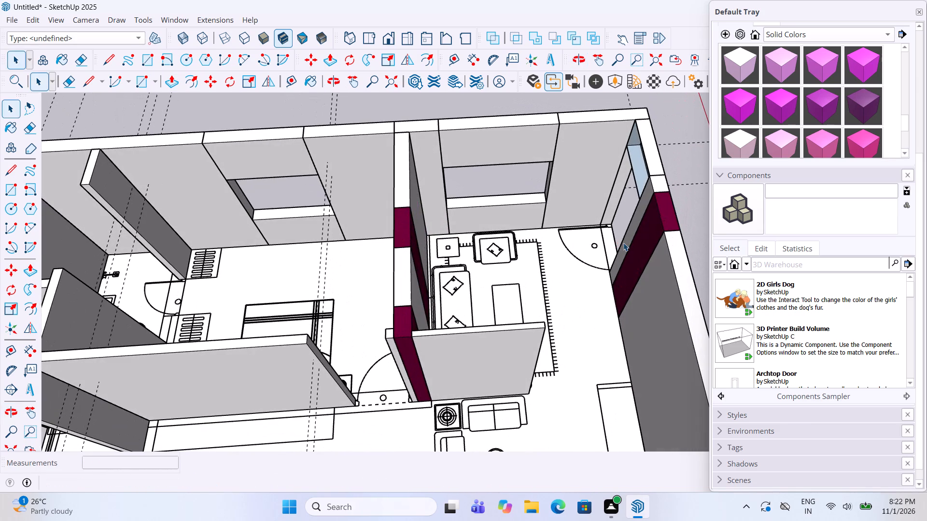
{"action": "middle_click_drag", "start_coordinate": [168, 259], "coordinate": [543, 212]}
{"action": "scroll", "coordinate": [534, 227], "scroll_direction": "down", "scroll_amount": 5}
{"action": "scroll", "coordinate": [488, 150], "scroll_direction": "up", "scroll_amount": 2}
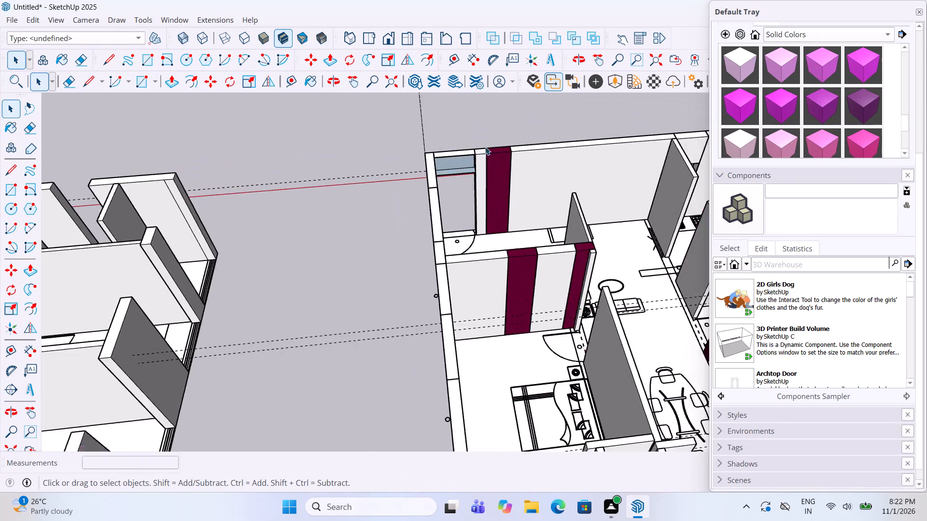
{"action": "scroll", "coordinate": [485, 147], "scroll_direction": "up", "scroll_amount": 9}
{"action": "left_click", "coordinate": [11, 184]}
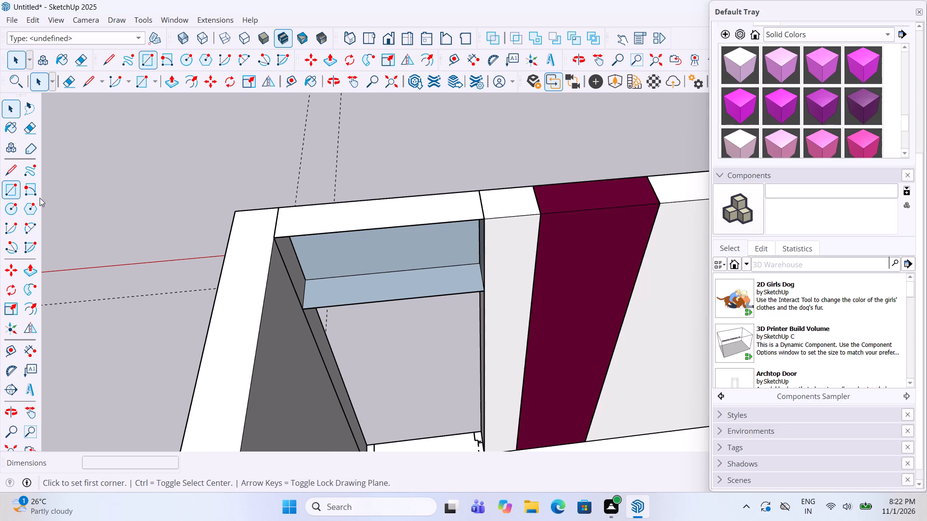
{"action": "left_click", "coordinate": [301, 310]}
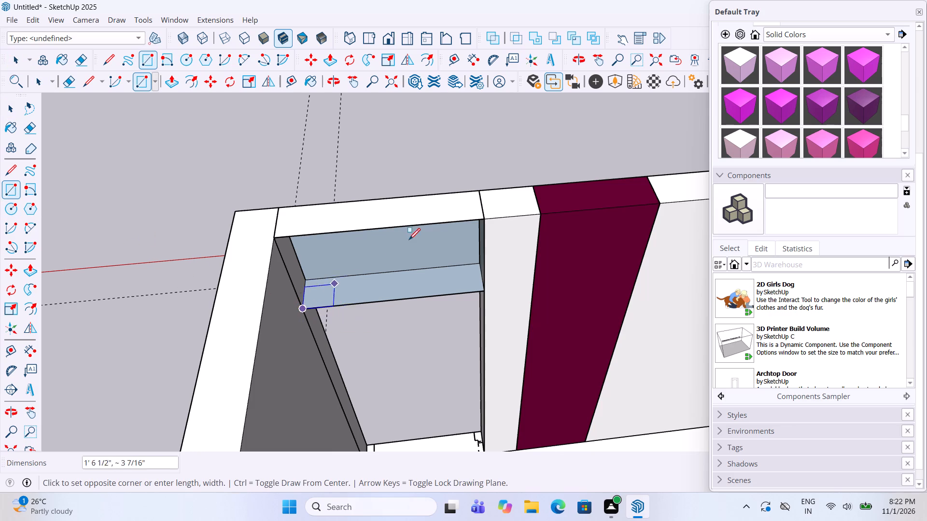
{"action": "left_click", "coordinate": [486, 221]}
{"action": "key", "text": "space"}
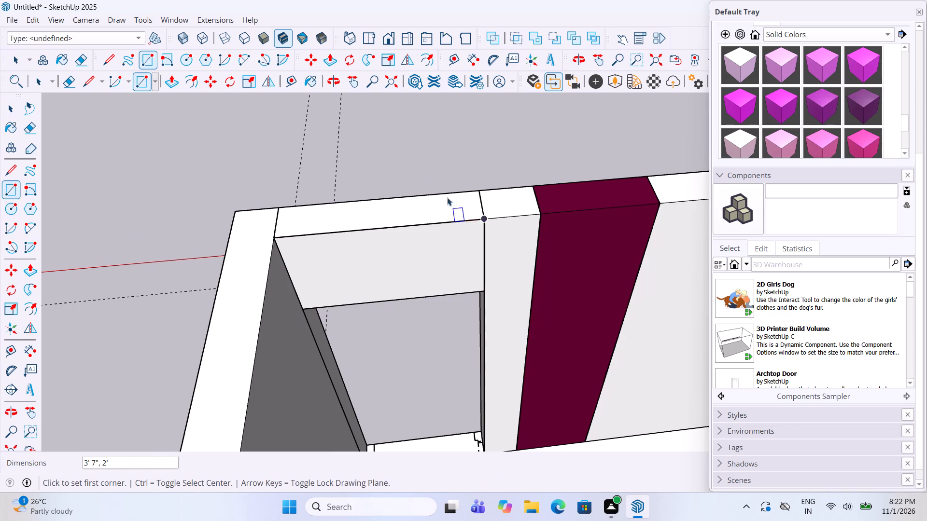
{"action": "left_click", "coordinate": [422, 160]}
Draw a 3' 3" by 5" floor rectangle across the interior doorway beside the maroon column, between both wall ends.
{"action": "scroll", "coordinate": [422, 180], "scroll_direction": "down", "scroll_amount": 11}
{"action": "scroll", "coordinate": [407, 231], "scroll_direction": "down", "scroll_amount": 6}
{"action": "middle_click_drag", "start_coordinate": [493, 273], "coordinate": [194, 305]}
{"action": "scroll", "coordinate": [431, 341], "scroll_direction": "up", "scroll_amount": 4}
{"action": "scroll", "coordinate": [388, 345], "scroll_direction": "up", "scroll_amount": 7}
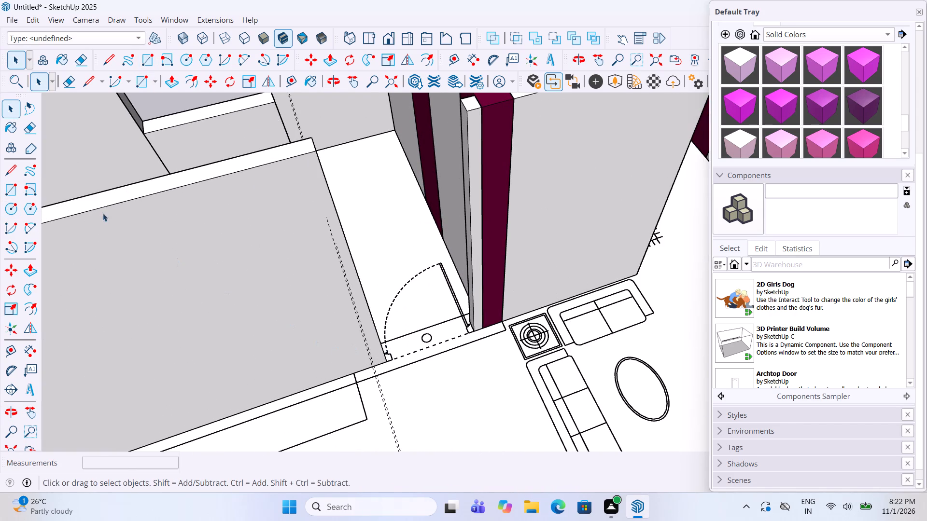
{"action": "left_click", "coordinate": [12, 192]}
{"action": "scroll", "coordinate": [447, 304], "scroll_direction": "up", "scroll_amount": 5}
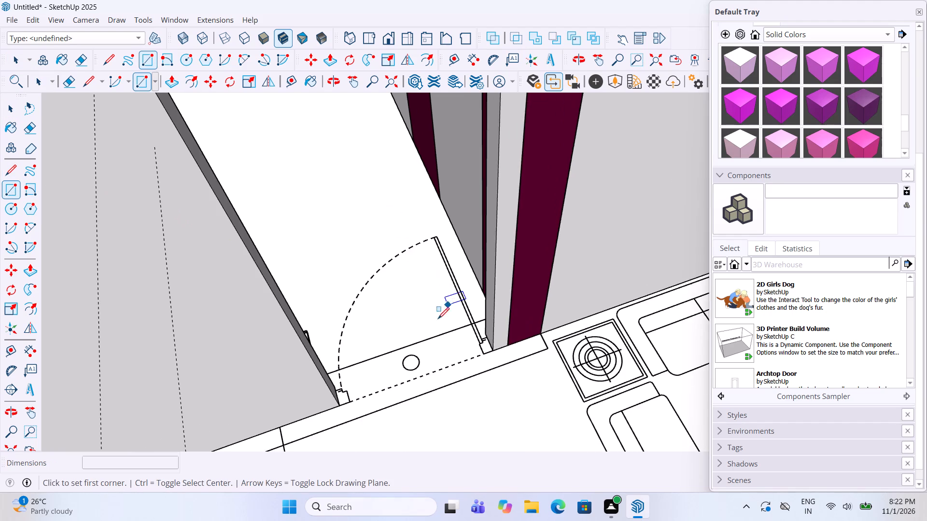
{"action": "scroll", "coordinate": [403, 364], "scroll_direction": "up", "scroll_amount": 3}
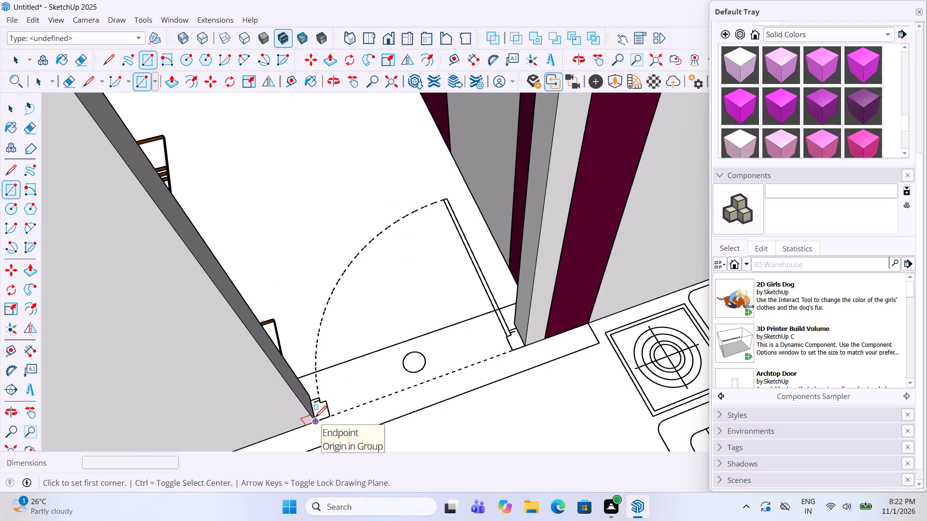
{"action": "left_click", "coordinate": [315, 418]}
{"action": "left_click", "coordinate": [517, 320]}
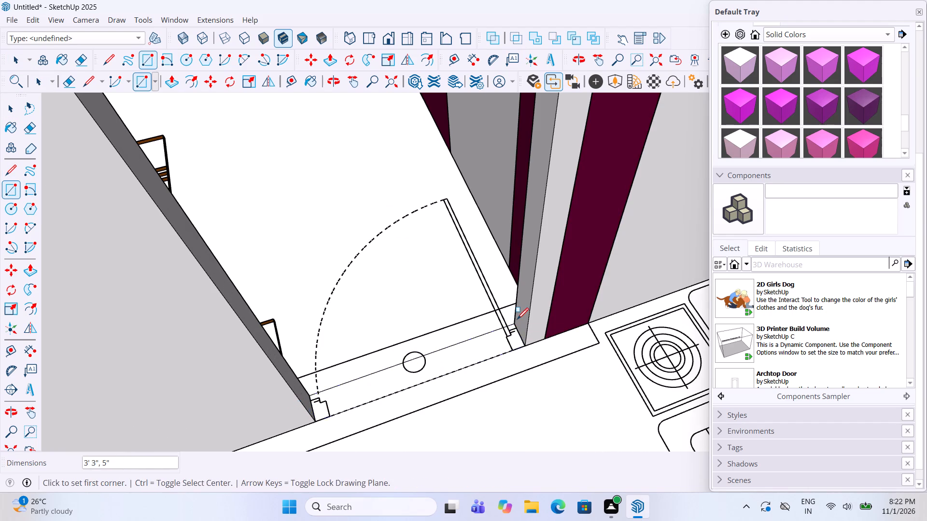
Group the interior doorway's floor rectangle, pull it up 10' to the wall tops, and exit the group.
{"action": "key", "text": "space"}
{"action": "left_click", "coordinate": [469, 348]}
{"action": "right_click", "coordinate": [469, 348]}
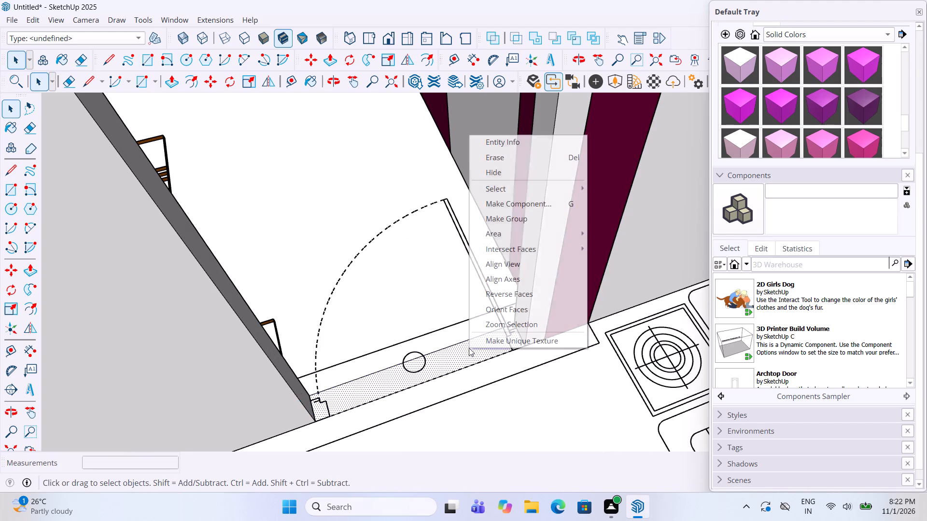
{"action": "left_click", "coordinate": [546, 218]}
{"action": "double_click", "coordinate": [471, 352]}
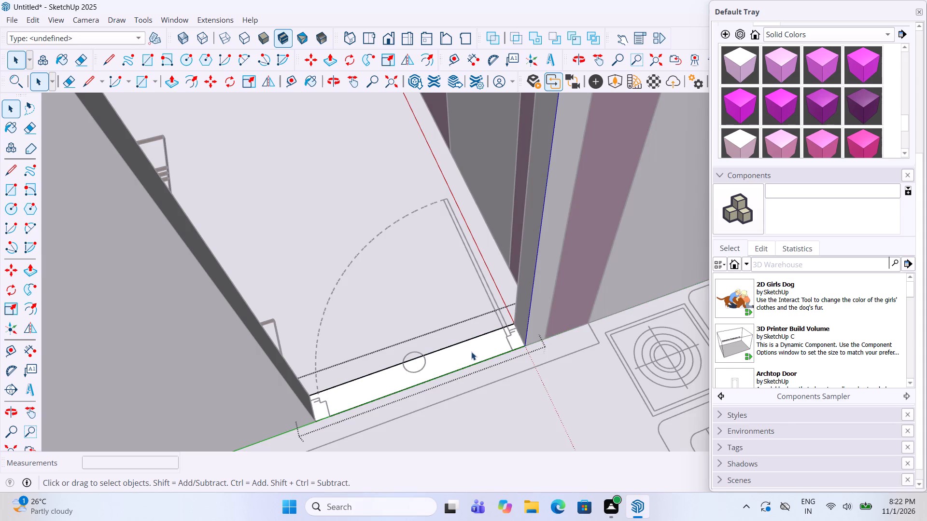
{"action": "key", "text": "p"}
{"action": "left_click", "coordinate": [472, 349]}
{"action": "scroll", "coordinate": [470, 338], "scroll_direction": "down", "scroll_amount": 10}
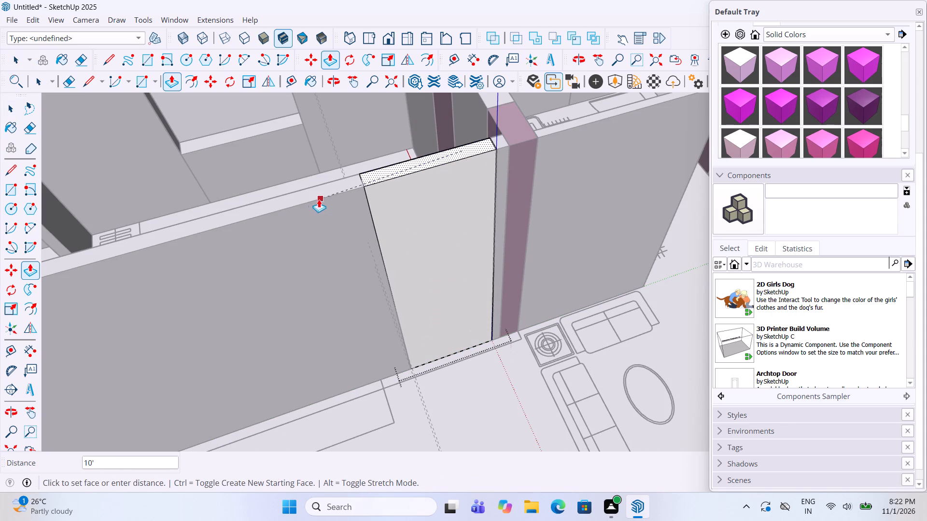
{"action": "left_click", "coordinate": [305, 194]}
{"action": "scroll", "coordinate": [305, 194], "scroll_direction": "down", "scroll_amount": 5}
{"action": "key", "text": "space"}
{"action": "left_click", "coordinate": [438, 341]}
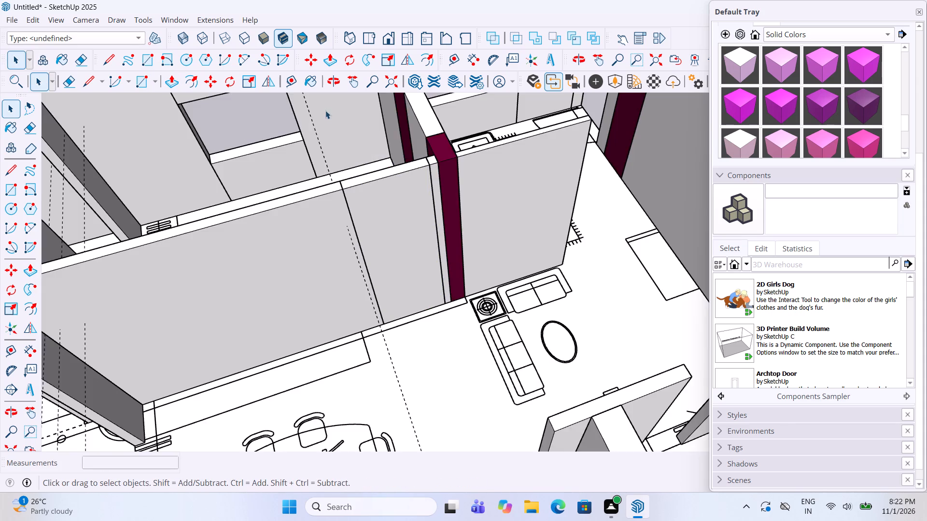
Place a horizontal guide 8' above the bottom edge of the new interior doorway panel.
{"action": "middle_click_drag", "start_coordinate": [324, 110], "coordinate": [260, 113]}
{"action": "scroll", "coordinate": [327, 125], "scroll_direction": "up", "scroll_amount": 2}
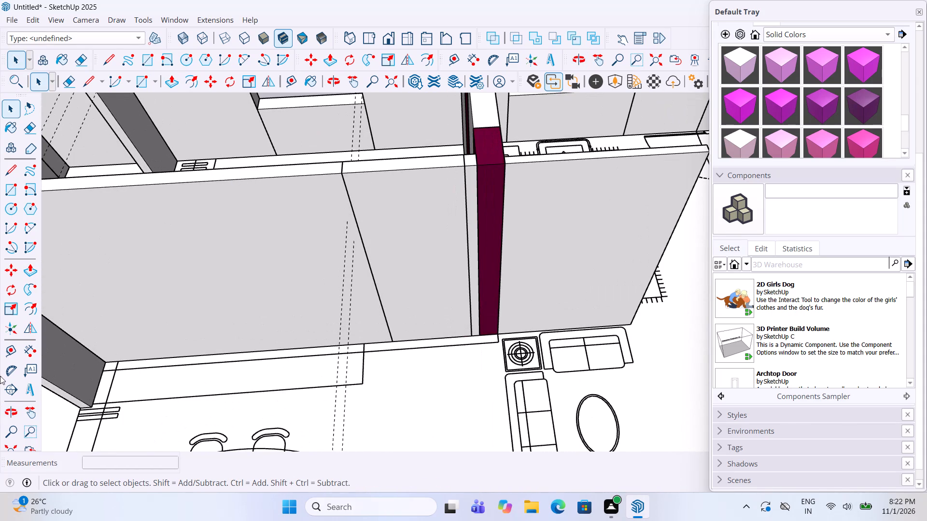
{"action": "left_click", "coordinate": [14, 352]}
{"action": "left_click", "coordinate": [438, 336]}
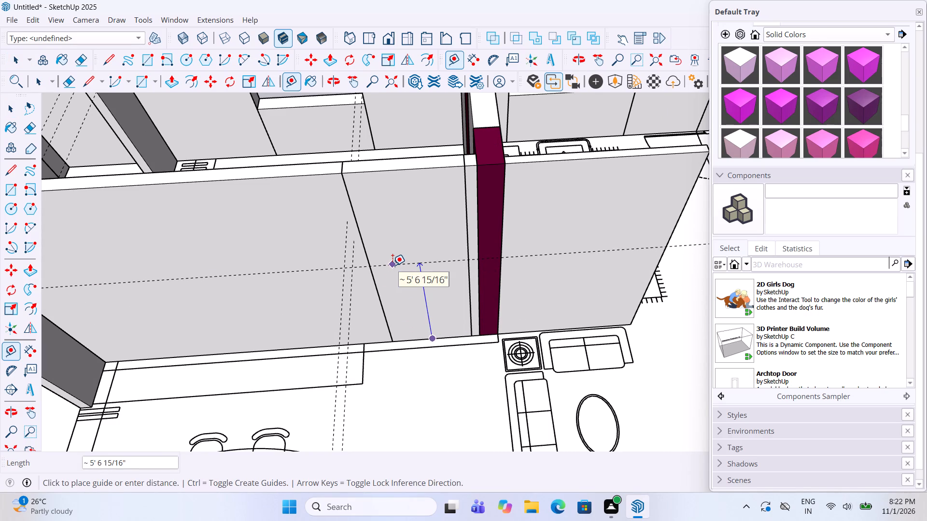
{"action": "key", "text": "8"}
{"action": "key", "text": "apostrophe"}
{"action": "key", "text": "Return"}
{"action": "key", "text": "space"}
{"action": "scroll", "coordinate": [393, 264], "scroll_direction": "down", "scroll_amount": 6}
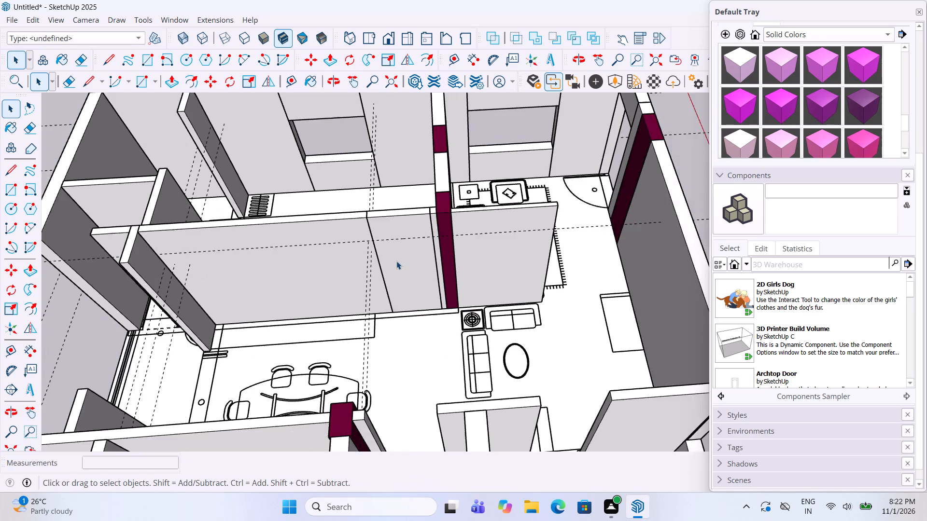
{"action": "scroll", "coordinate": [396, 261], "scroll_direction": "down", "scroll_amount": 4}
{"action": "left_click", "coordinate": [593, 186]}
Draw a 3' 3" by 8' rectangle on the panel up to the 8' guide, push it 5" through as a door opening, and exit the group.
{"action": "scroll", "coordinate": [445, 239], "scroll_direction": "up", "scroll_amount": 5}
{"action": "left_click", "coordinate": [386, 262]}
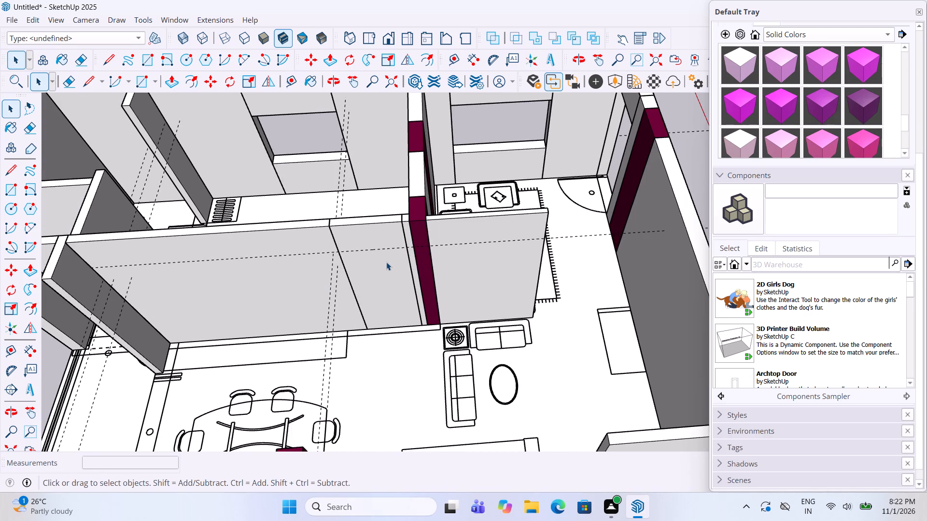
{"action": "double_click", "coordinate": [386, 262]}
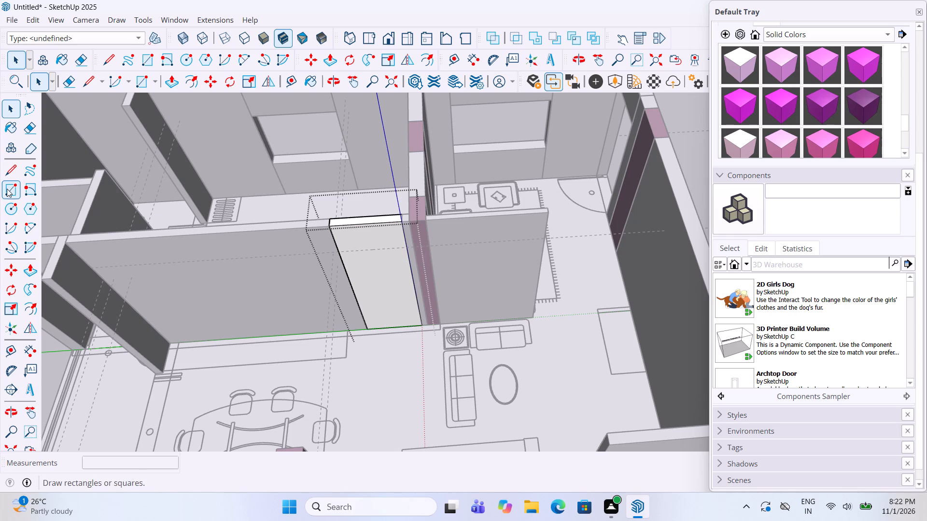
{"action": "left_click", "coordinate": [7, 189]}
{"action": "scroll", "coordinate": [370, 257], "scroll_direction": "up", "scroll_amount": 8}
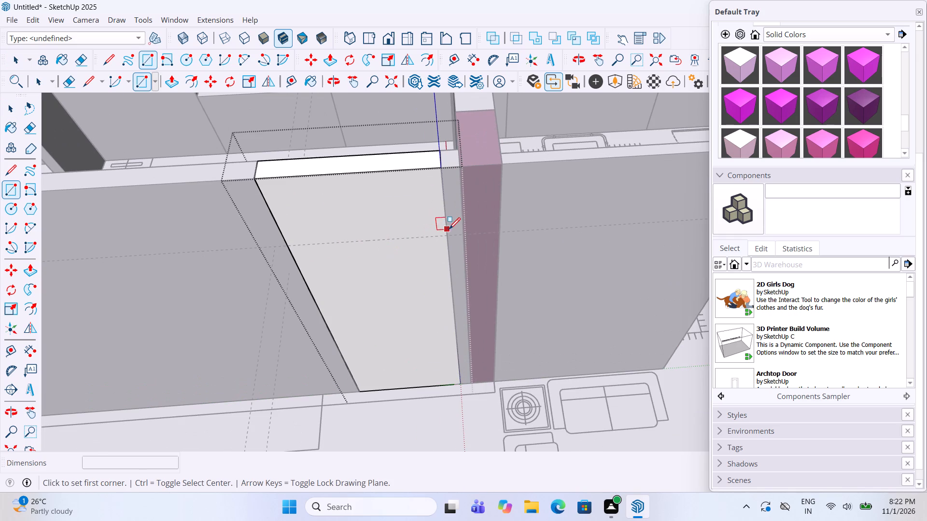
{"action": "left_click", "coordinate": [450, 234]}
{"action": "left_click", "coordinate": [359, 393]}
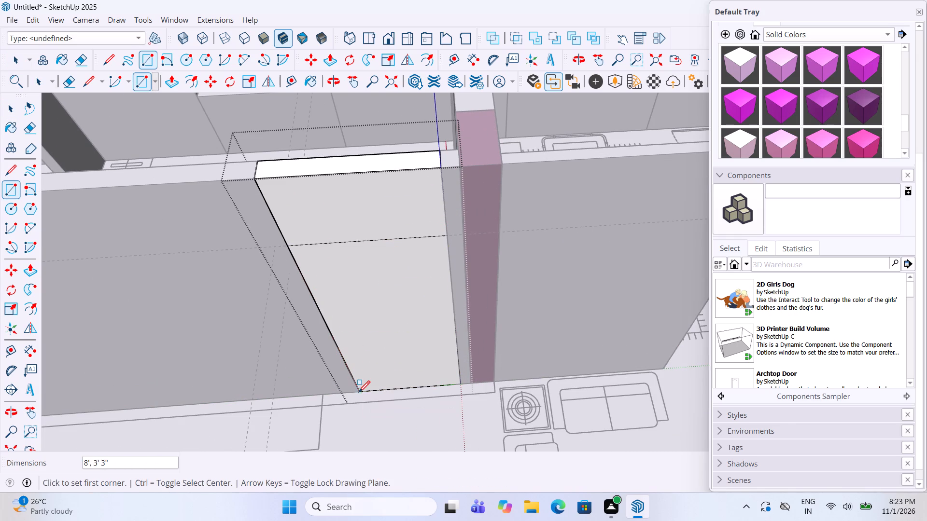
{"action": "key", "text": "p"}
{"action": "left_click", "coordinate": [393, 328]}
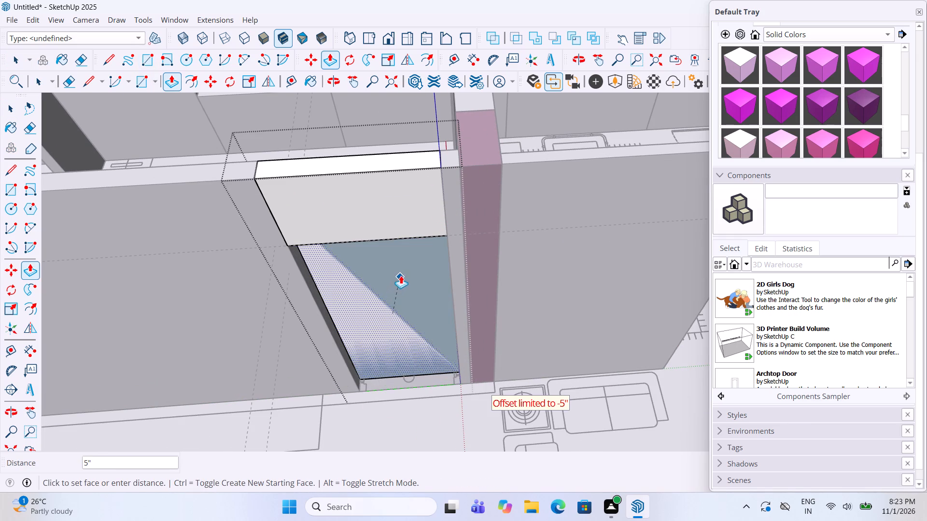
{"action": "left_click", "coordinate": [401, 274]}
{"action": "key", "text": "space"}
{"action": "scroll", "coordinate": [393, 311], "scroll_direction": "down", "scroll_amount": 14}
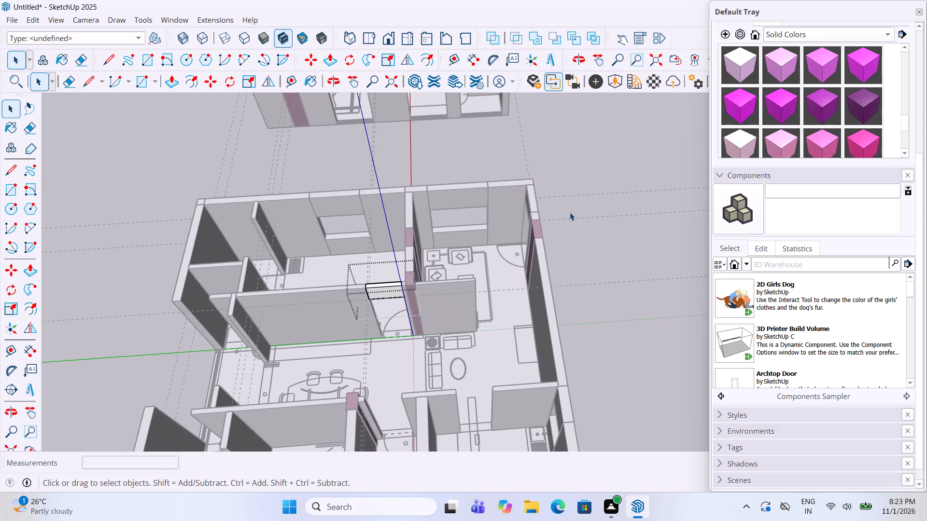
{"action": "left_click", "coordinate": [570, 212]}
Draw a 3' by 5" floor rectangle across the doorway beside the maroon column facing the dining area, between both wall ends.
{"action": "middle_click_drag", "start_coordinate": [562, 215], "coordinate": [483, 200]}
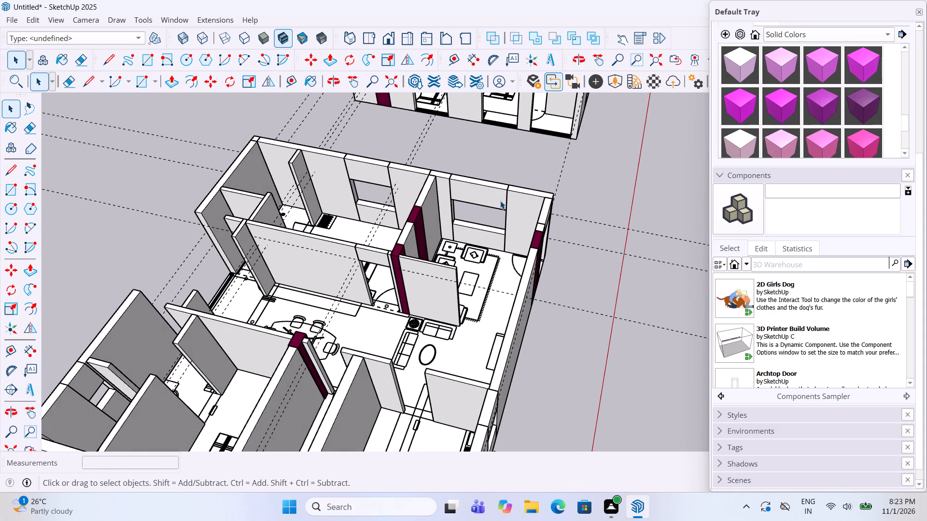
{"action": "middle_click_drag", "start_coordinate": [210, 387], "coordinate": [697, 402]}
{"action": "scroll", "coordinate": [461, 374], "scroll_direction": "down", "scroll_amount": 4}
{"action": "middle_click_drag", "start_coordinate": [455, 371], "coordinate": [773, 366]}
{"action": "scroll", "coordinate": [476, 174], "scroll_direction": "up", "scroll_amount": 5}
{"action": "scroll", "coordinate": [622, 268], "scroll_direction": "up", "scroll_amount": 14}
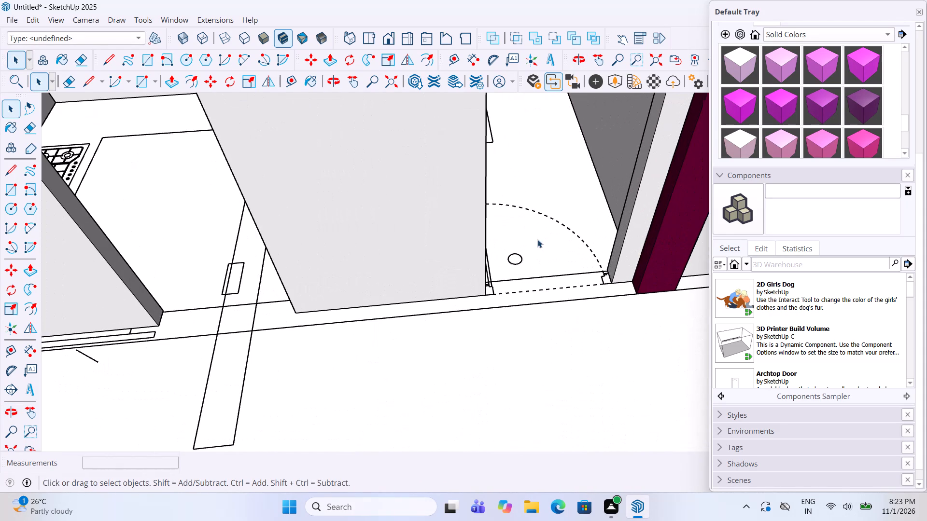
{"action": "left_click", "coordinate": [12, 198]}
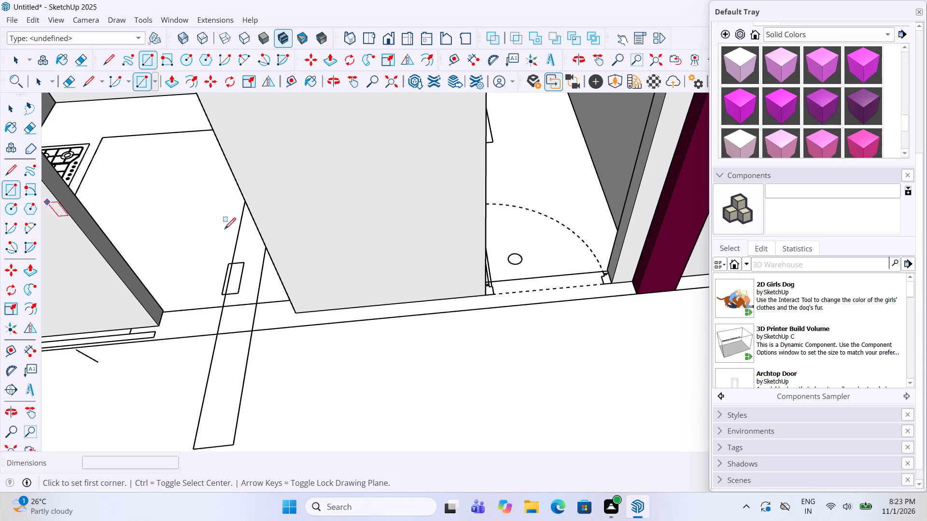
{"action": "scroll", "coordinate": [486, 289], "scroll_direction": "up", "scroll_amount": 5}
{"action": "left_click", "coordinate": [491, 298]}
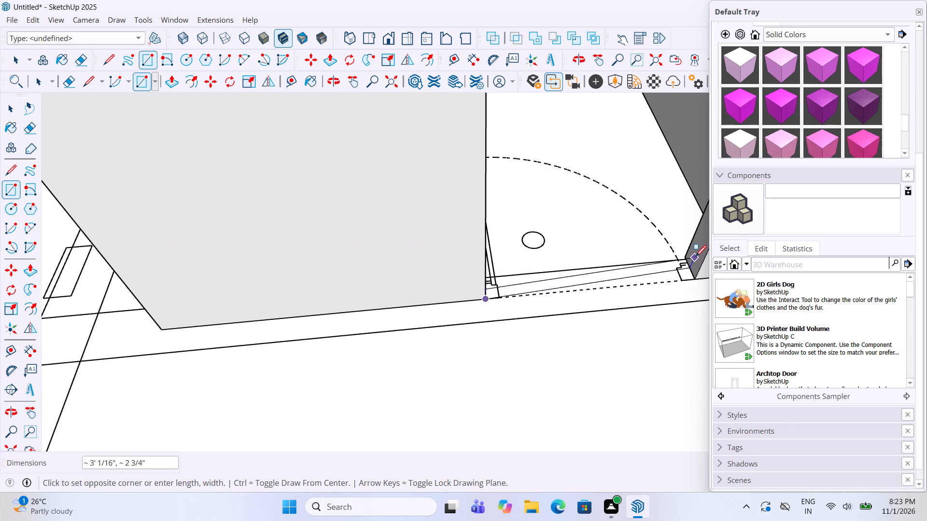
{"action": "left_click", "coordinate": [689, 257]}
Group the floor rectangle beside the dining area's column, pull it up 10' to the wall tops, and exit the group.
{"action": "key", "text": "space"}
{"action": "left_click", "coordinate": [627, 274]}
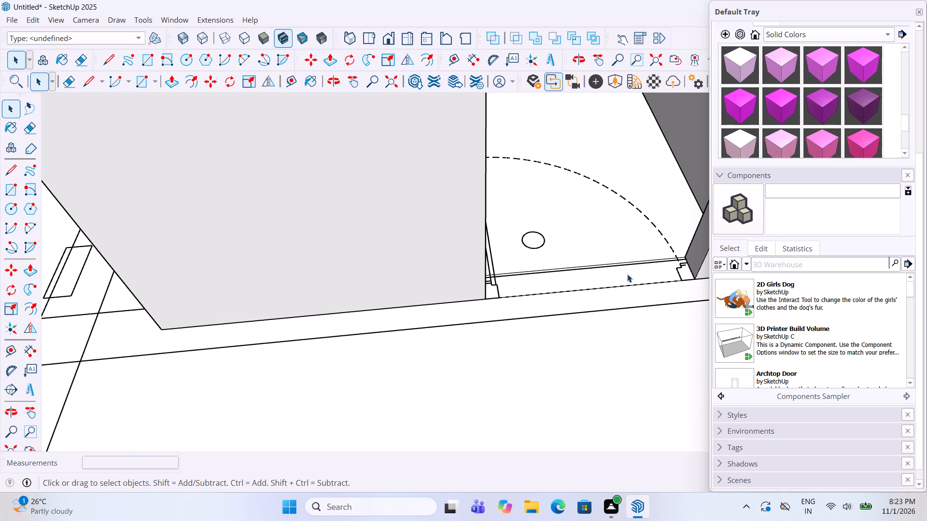
{"action": "right_click", "coordinate": [627, 274]}
{"action": "left_click", "coordinate": [672, 358]}
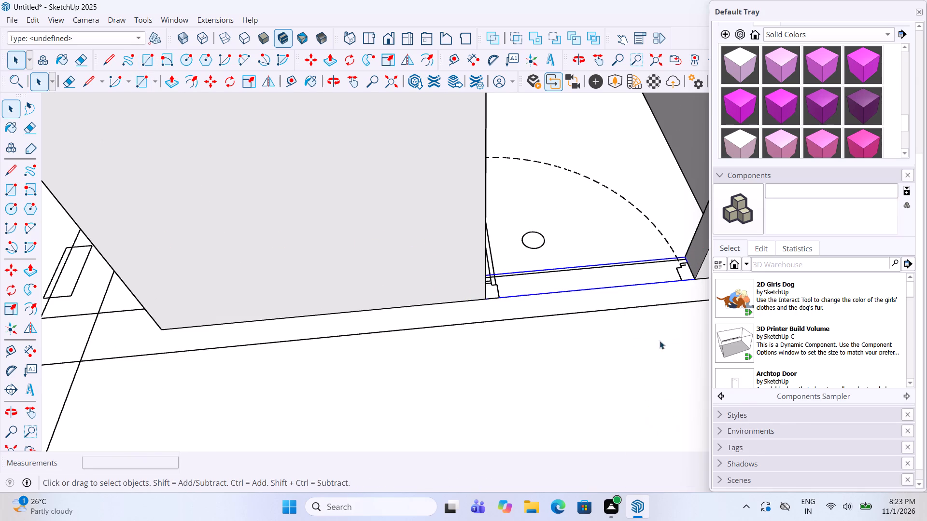
{"action": "double_click", "coordinate": [589, 286]}
{"action": "key", "text": "p"}
{"action": "left_click", "coordinate": [577, 280]}
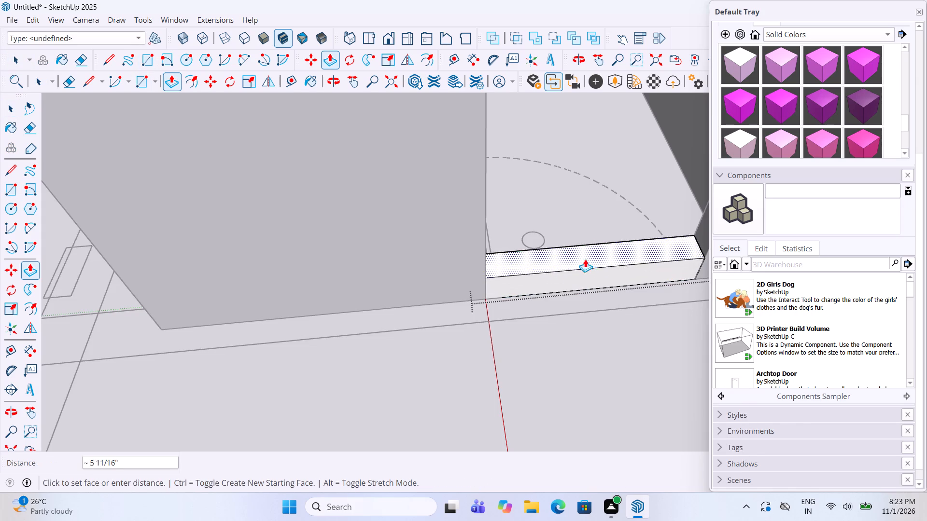
{"action": "scroll", "coordinate": [585, 259], "scroll_direction": "down", "scroll_amount": 13}
{"action": "scroll", "coordinate": [562, 218], "scroll_direction": "down", "scroll_amount": 4}
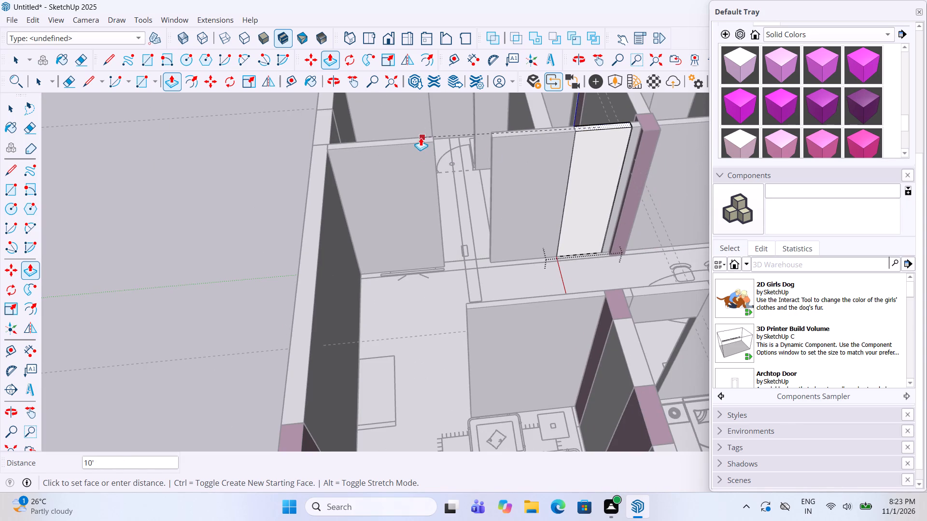
{"action": "left_click", "coordinate": [421, 137]}
{"action": "scroll", "coordinate": [343, 233], "scroll_direction": "down", "scroll_amount": 6}
{"action": "key", "text": "space"}
{"action": "left_click", "coordinate": [208, 264]}
Place a horizontal guide 8' above the bottom edge of the new doorway panel beside the dining area's column.
{"action": "scroll", "coordinate": [559, 207], "scroll_direction": "up", "scroll_amount": 5}
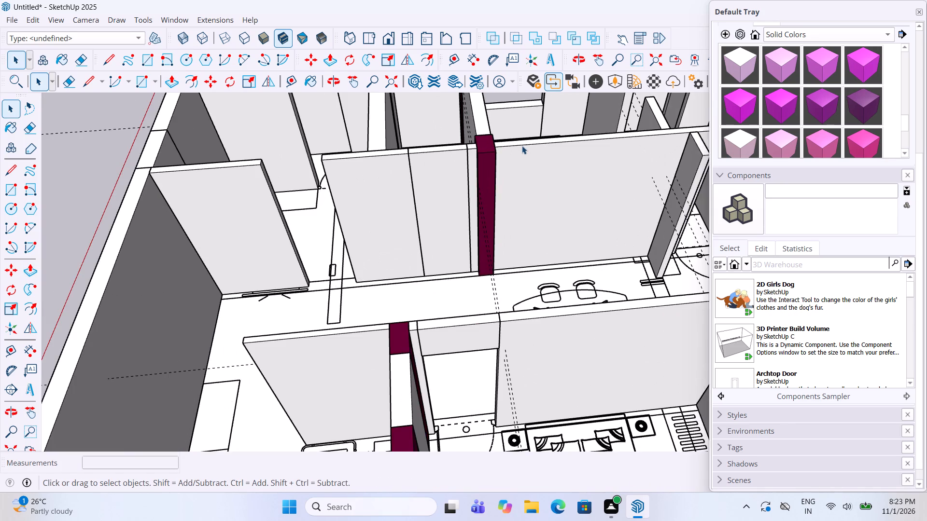
{"action": "scroll", "coordinate": [522, 146], "scroll_direction": "up", "scroll_amount": 2}
{"action": "middle_click_drag", "start_coordinate": [520, 146], "coordinate": [489, 146]}
{"action": "scroll", "coordinate": [489, 146], "scroll_direction": "up", "scroll_amount": 1}
{"action": "left_click", "coordinate": [3, 348]}
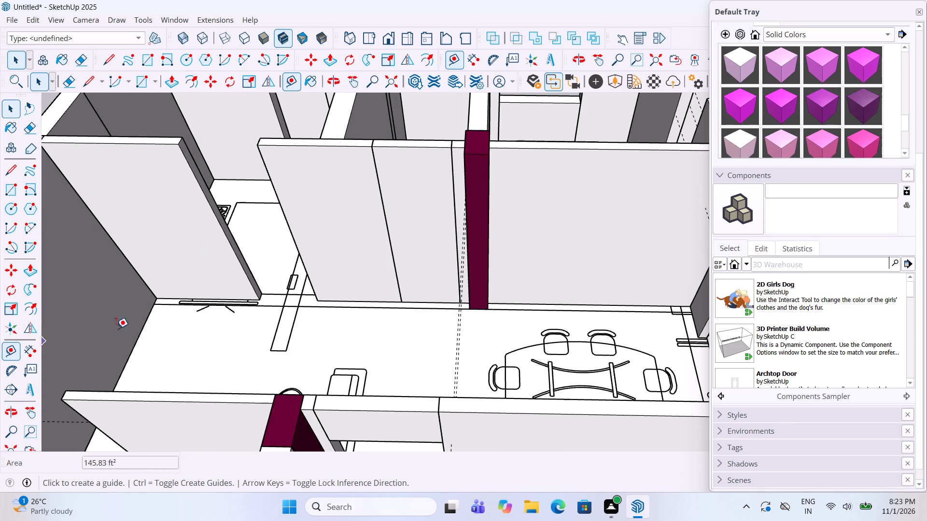
{"action": "left_click", "coordinate": [411, 302]}
{"action": "middle_click_drag", "start_coordinate": [425, 238], "coordinate": [425, 293]}
{"action": "middle_click_drag", "start_coordinate": [420, 220], "coordinate": [417, 202]}
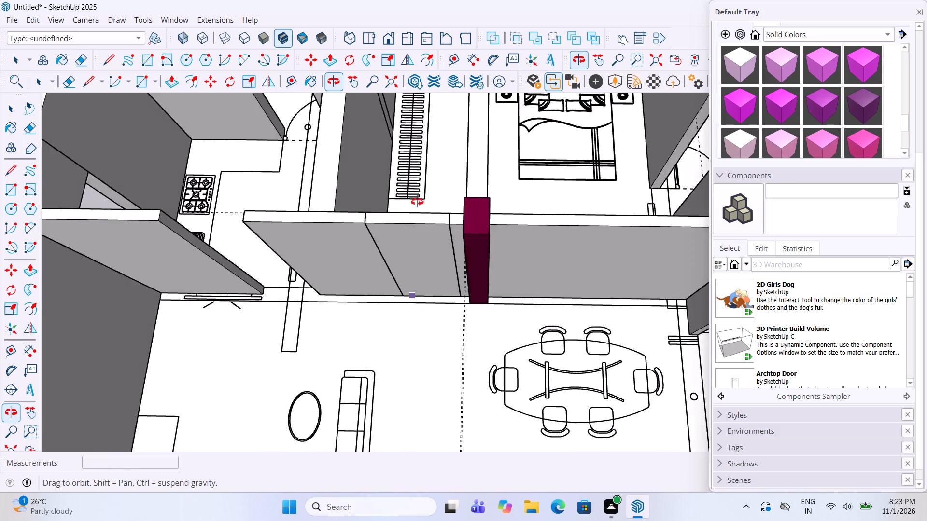
{"action": "middle_click_drag", "start_coordinate": [417, 202], "coordinate": [418, 181]}
{"action": "type", "text": "8'"}
{"action": "key", "text": "Return"}
Draw a 3' by 8' rectangle on the panel up to the 8' guide, push it 5" through as a door opening, and exit the group.
{"action": "key", "text": "space"}
{"action": "triple_click", "coordinate": [416, 227]}
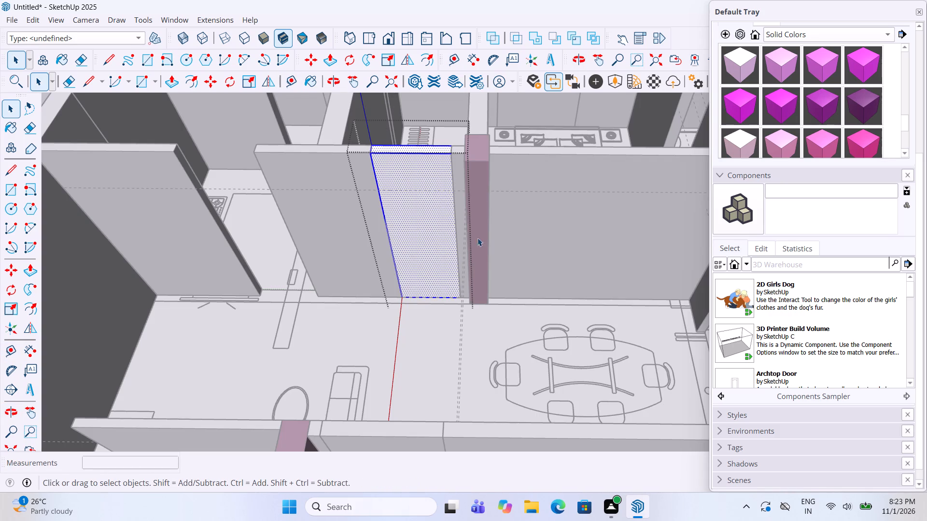
{"action": "left_click", "coordinate": [4, 188]}
{"action": "scroll", "coordinate": [476, 176], "scroll_direction": "up", "scroll_amount": 4}
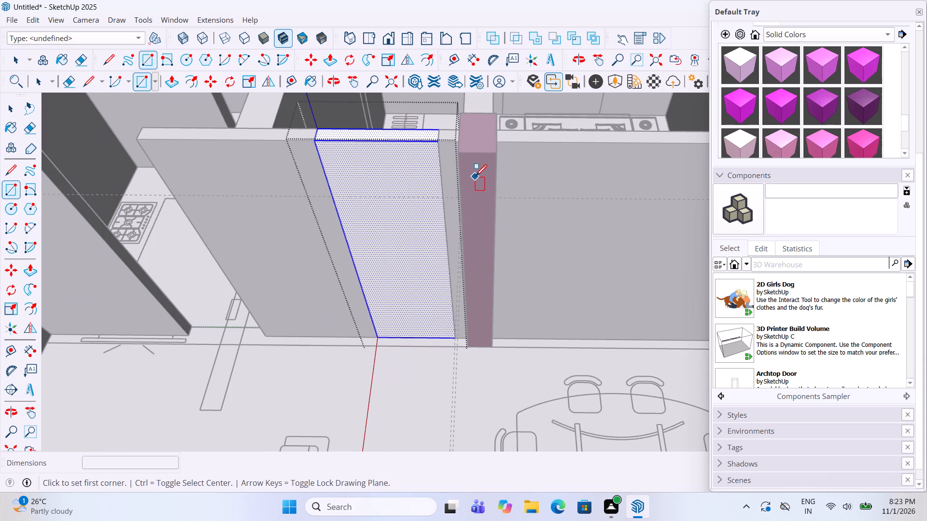
{"action": "left_click", "coordinate": [442, 197]}
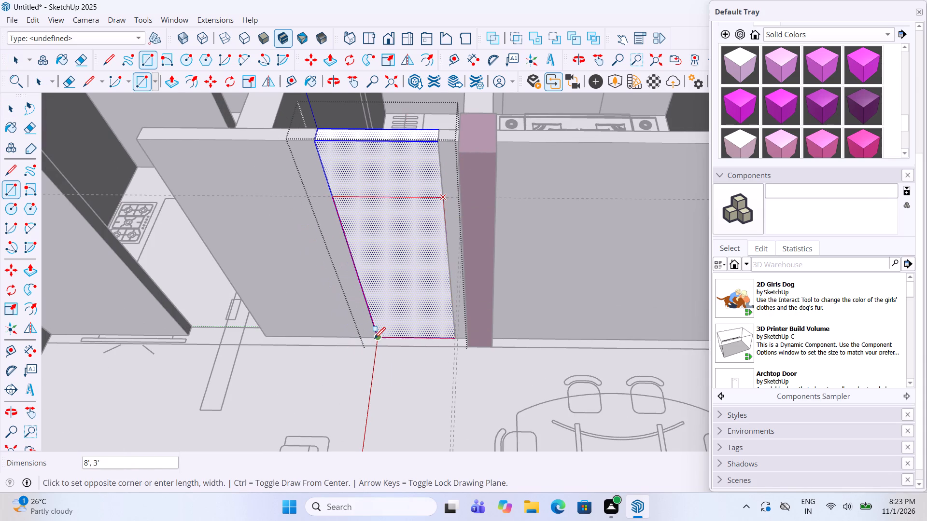
{"action": "left_click", "coordinate": [374, 340]}
{"action": "key", "text": "p"}
{"action": "left_click", "coordinate": [414, 297]}
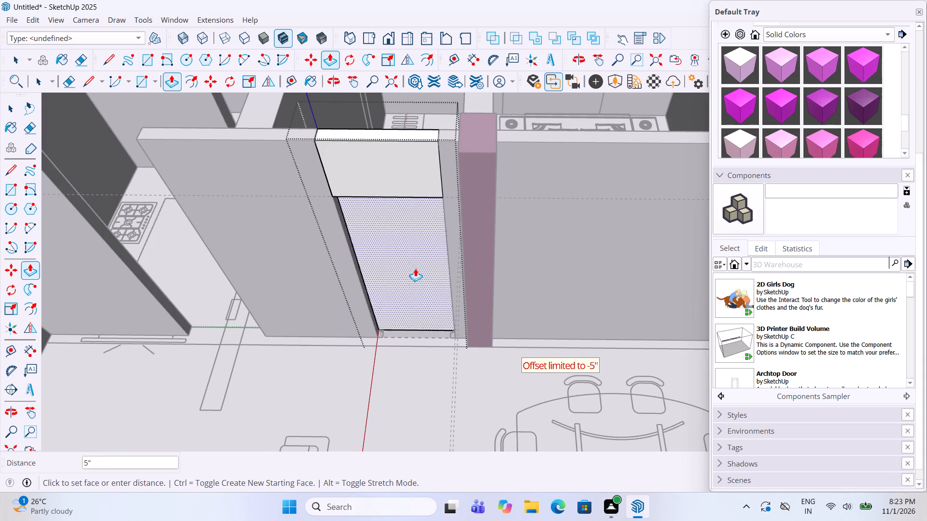
{"action": "left_click", "coordinate": [428, 230]}
{"action": "key", "text": "space"}
{"action": "left_click", "coordinate": [425, 256]}
Draw a 3' by 9" floor rectangle across the doorway in the kitchen's back wall, between both wall ends.
{"action": "scroll", "coordinate": [425, 268], "scroll_direction": "down", "scroll_amount": 5}
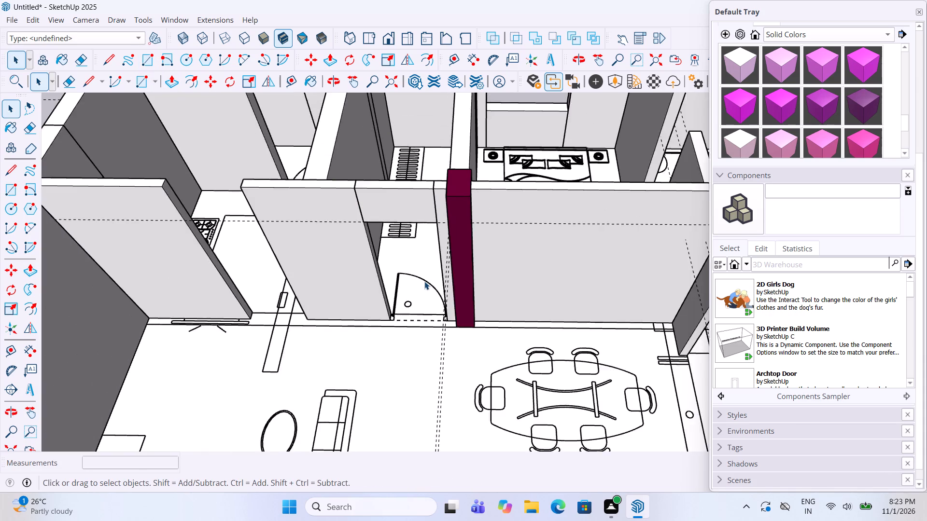
{"action": "scroll", "coordinate": [424, 286], "scroll_direction": "down", "scroll_amount": 4}
{"action": "middle_click_drag", "start_coordinate": [438, 242], "coordinate": [470, 258]}
{"action": "scroll", "coordinate": [279, 174], "scroll_direction": "up", "scroll_amount": 4}
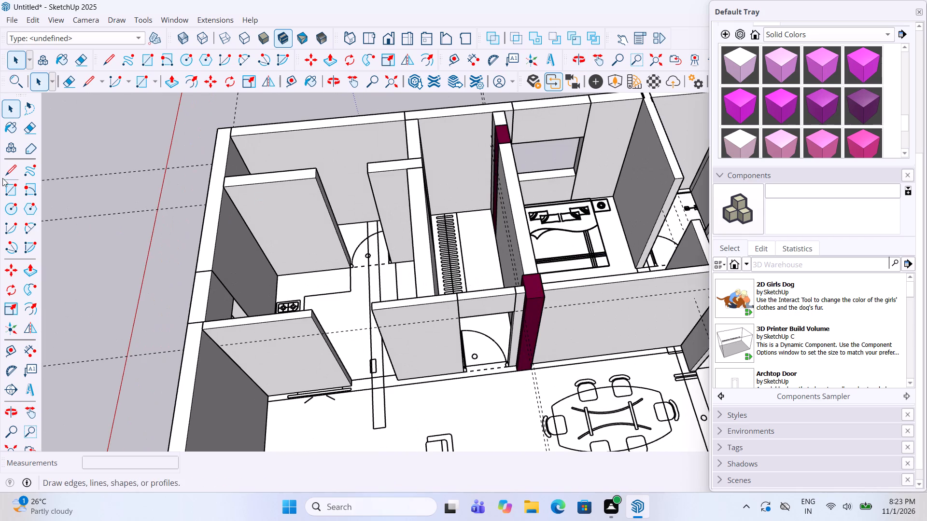
{"action": "left_click", "coordinate": [8, 192]}
{"action": "scroll", "coordinate": [382, 248], "scroll_direction": "up", "scroll_amount": 12}
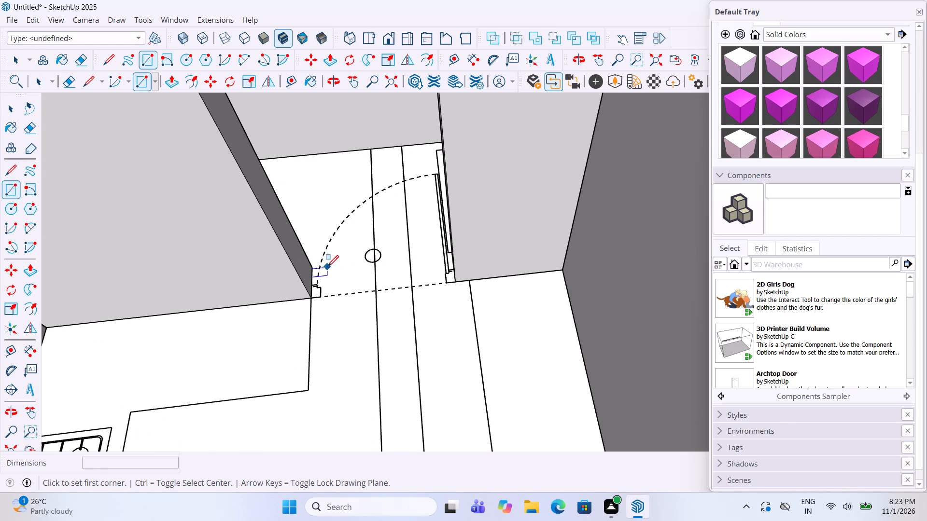
{"action": "middle_click_drag", "start_coordinate": [327, 268], "coordinate": [498, 225]}
{"action": "middle_click_drag", "start_coordinate": [471, 252], "coordinate": [439, 247]}
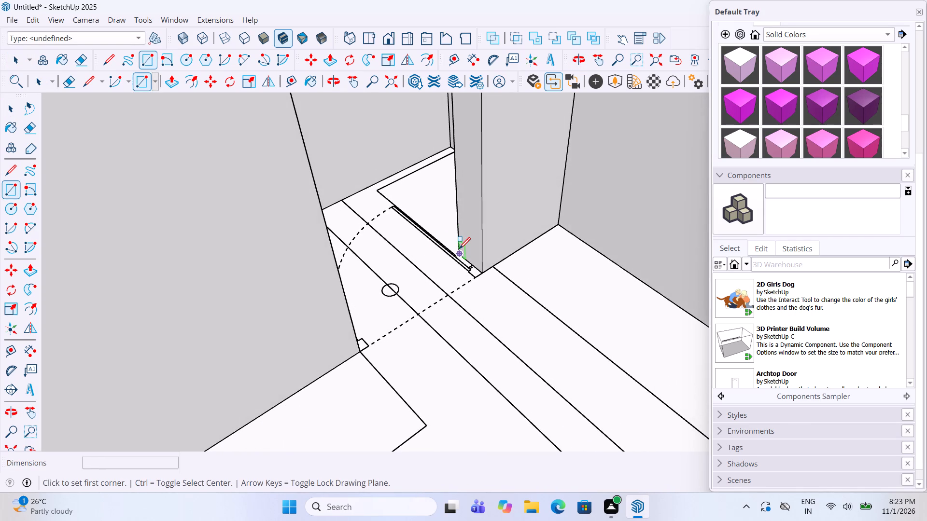
{"action": "left_click", "coordinate": [459, 250]}
{"action": "middle_click_drag", "start_coordinate": [462, 271], "coordinate": [309, 302]}
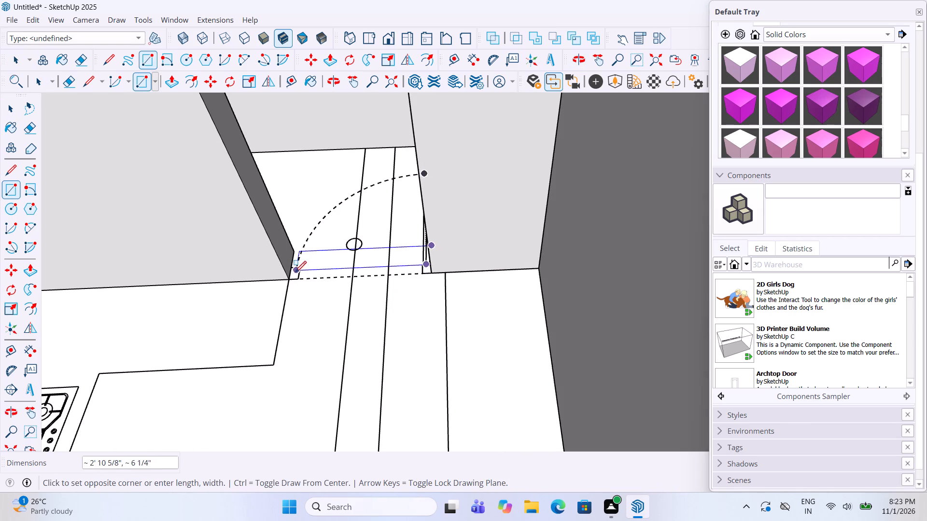
{"action": "left_click", "coordinate": [291, 279]}
Group the kitchen doorway's floor rectangle, pull it up 10' to the wall tops, and exit the group.
{"action": "key", "text": "space"}
{"action": "left_click", "coordinate": [324, 266]}
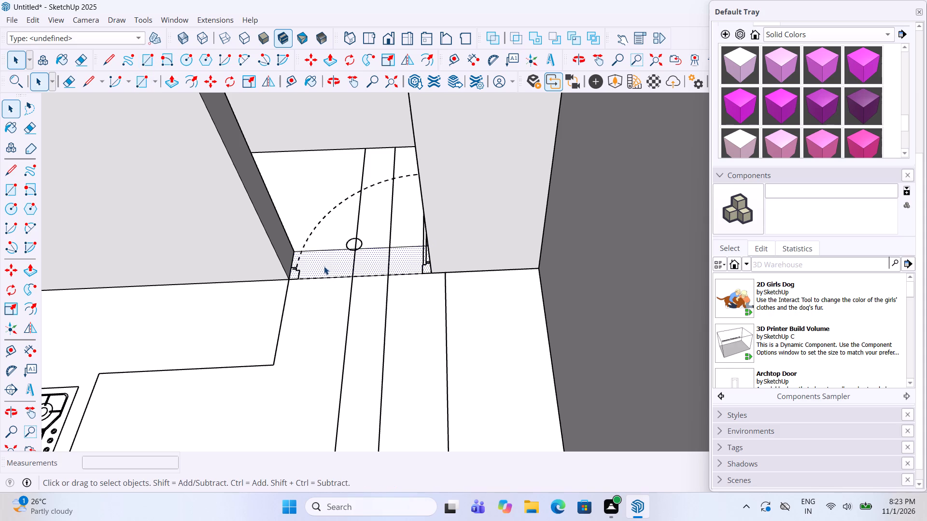
{"action": "right_click", "coordinate": [324, 266]}
{"action": "left_click", "coordinate": [388, 352]}
{"action": "double_click", "coordinate": [335, 264]}
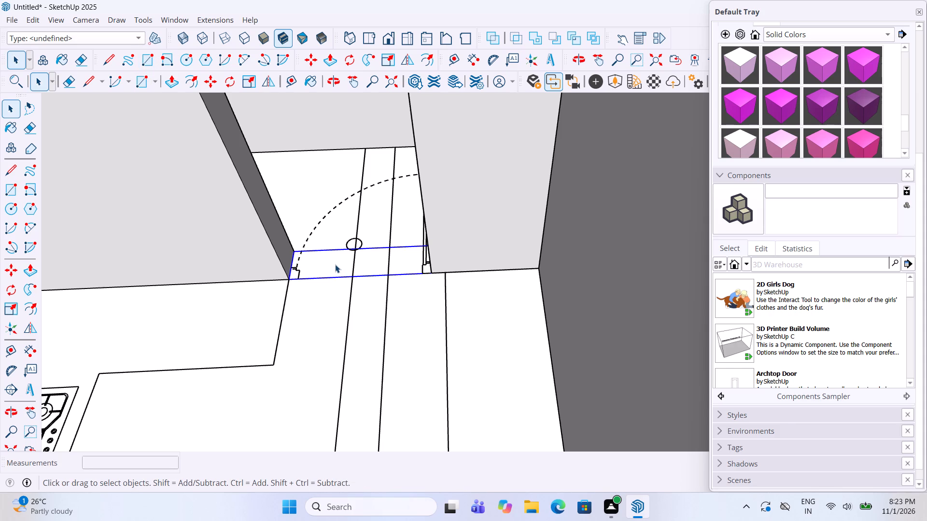
{"action": "key", "text": "p"}
{"action": "left_click", "coordinate": [335, 264]}
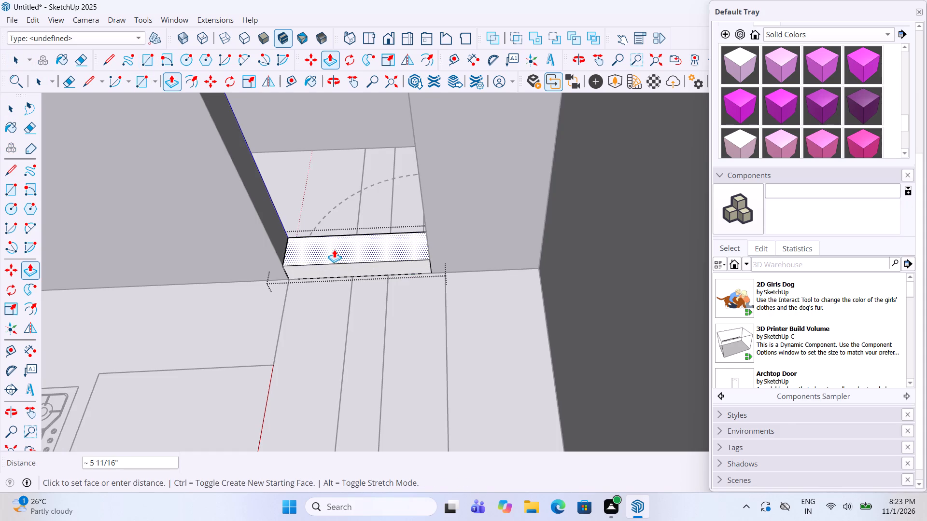
{"action": "scroll", "coordinate": [335, 247], "scroll_direction": "down", "scroll_amount": 9}
{"action": "left_click", "coordinate": [416, 235]}
{"action": "scroll", "coordinate": [414, 249], "scroll_direction": "down", "scroll_amount": 5}
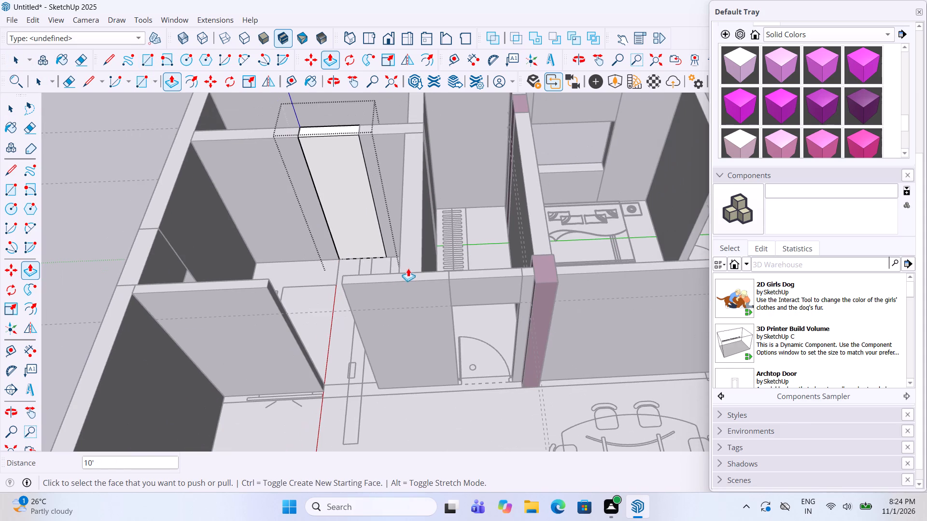
{"action": "key", "text": "space"}
{"action": "left_click", "coordinate": [155, 151]}
Place a horizontal guide 7' above the bottom edge of the new kitchen doorway panel.
{"action": "scroll", "coordinate": [450, 170], "scroll_direction": "down", "scroll_amount": 3}
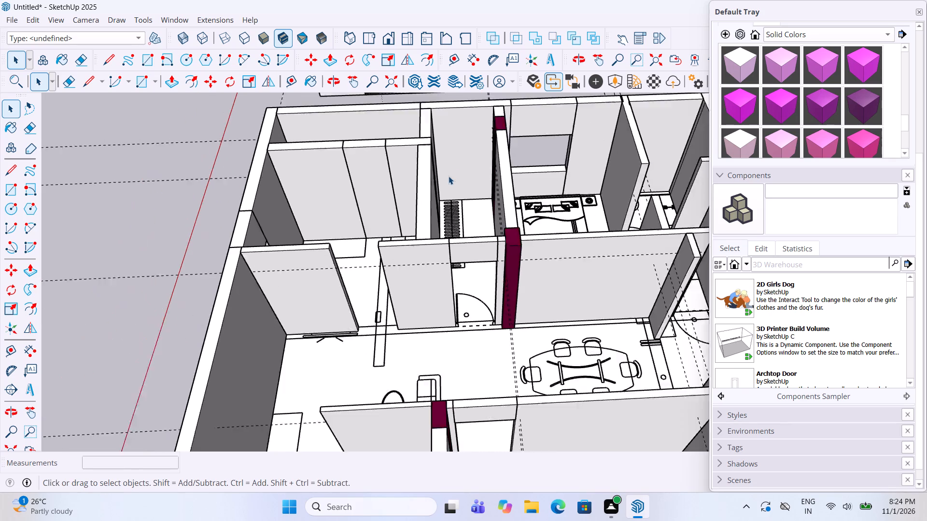
{"action": "scroll", "coordinate": [449, 176], "scroll_direction": "down", "scroll_amount": 1}
{"action": "middle_click_drag", "start_coordinate": [449, 176], "coordinate": [360, 201]}
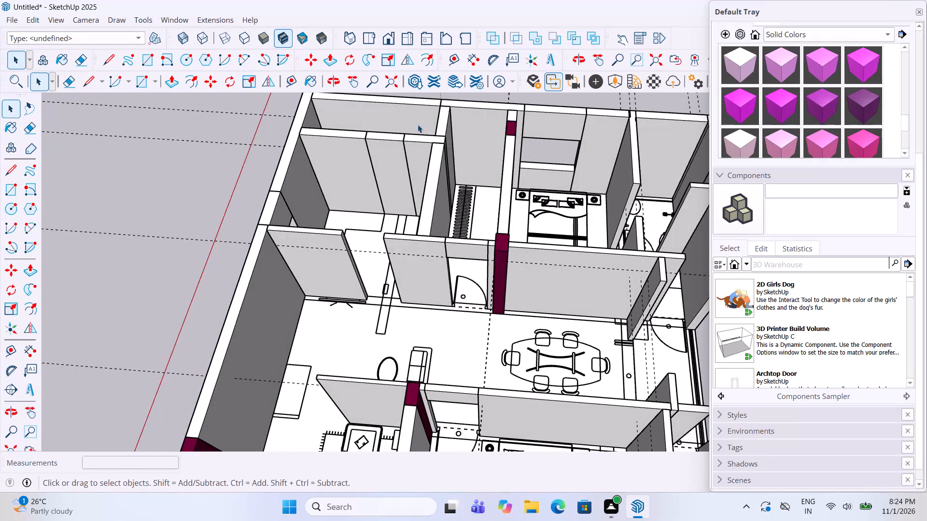
{"action": "scroll", "coordinate": [349, 128], "scroll_direction": "up", "scroll_amount": 6}
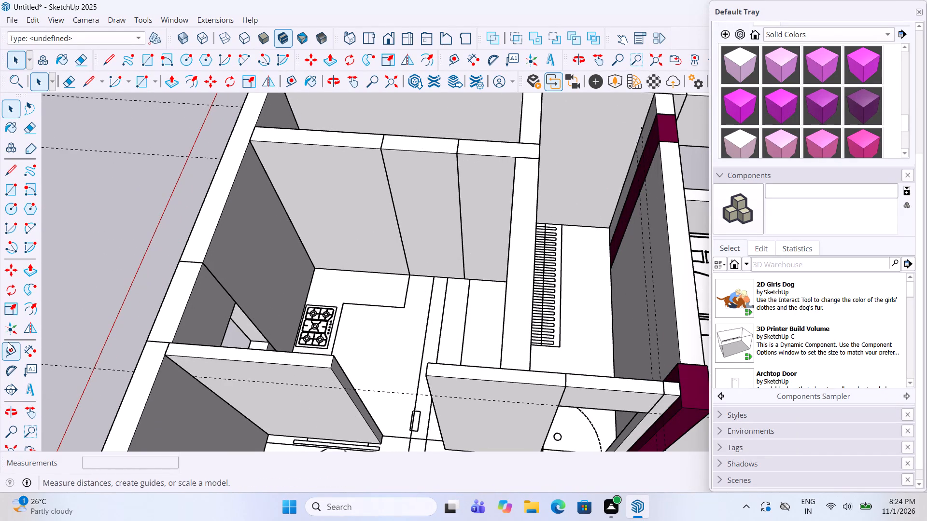
{"action": "left_click", "coordinate": [10, 343]}
{"action": "left_click", "coordinate": [420, 276]}
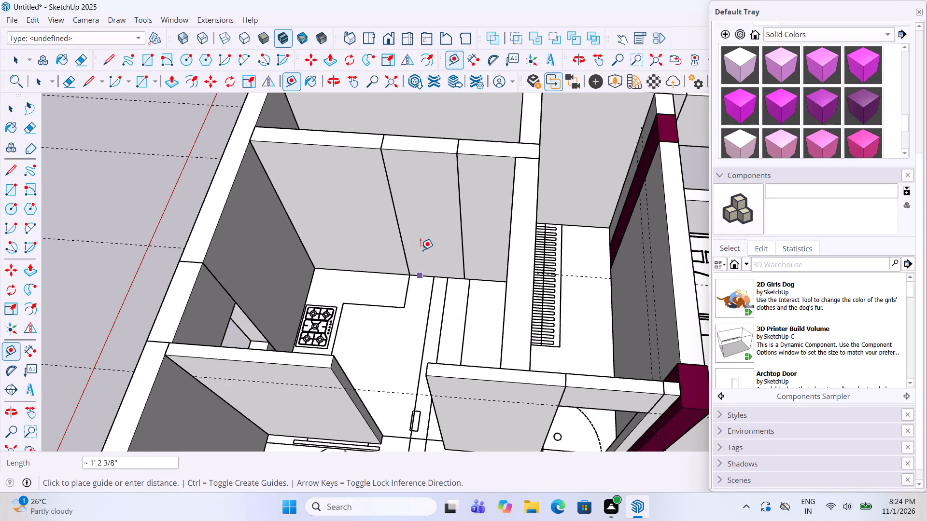
{"action": "type", "text": "7'"}
{"action": "key", "text": "Return"}
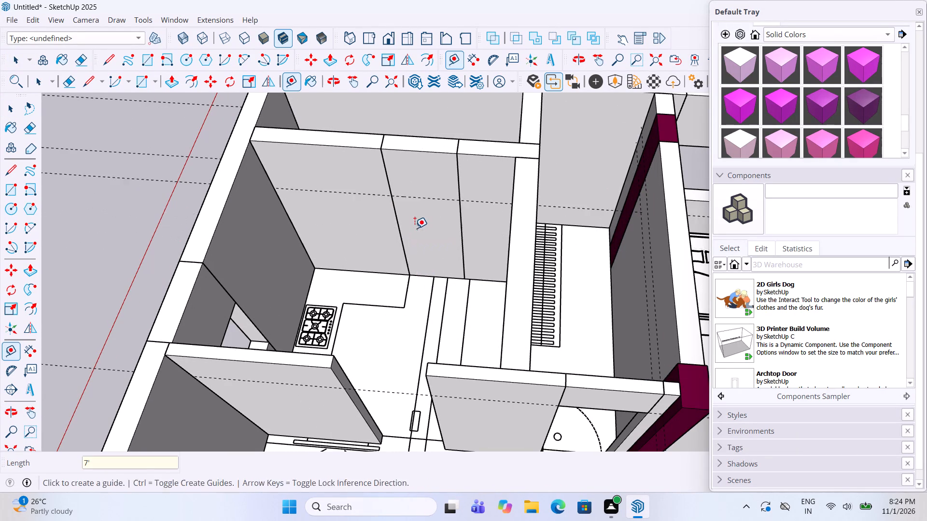
{"action": "key", "text": "space"}
{"action": "left_click", "coordinate": [111, 155]}
Draw a 3' by 7' rectangle on the kitchen panel up to the 7' guide, push it 9" through as a door opening, and exit the group.
{"action": "double_click", "coordinate": [402, 218]}
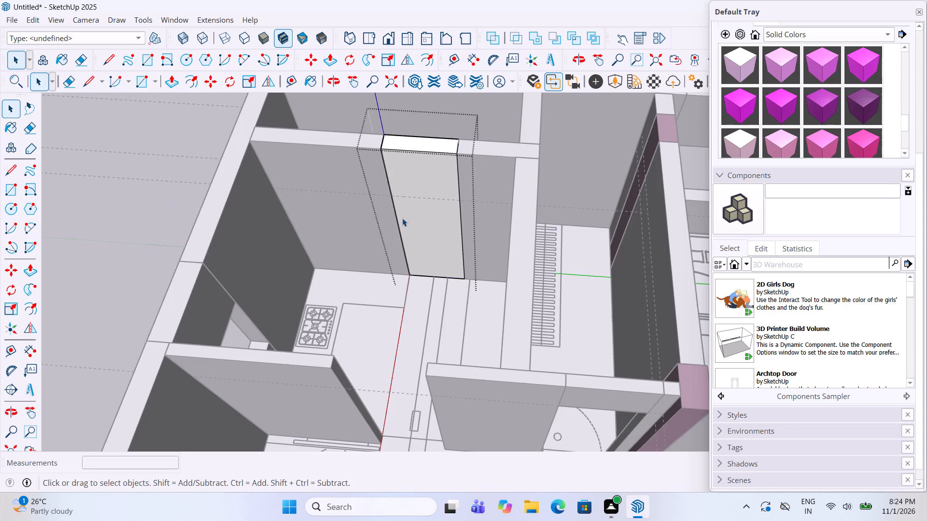
{"action": "left_click", "coordinate": [12, 197]}
{"action": "scroll", "coordinate": [441, 213], "scroll_direction": "up", "scroll_amount": 3}
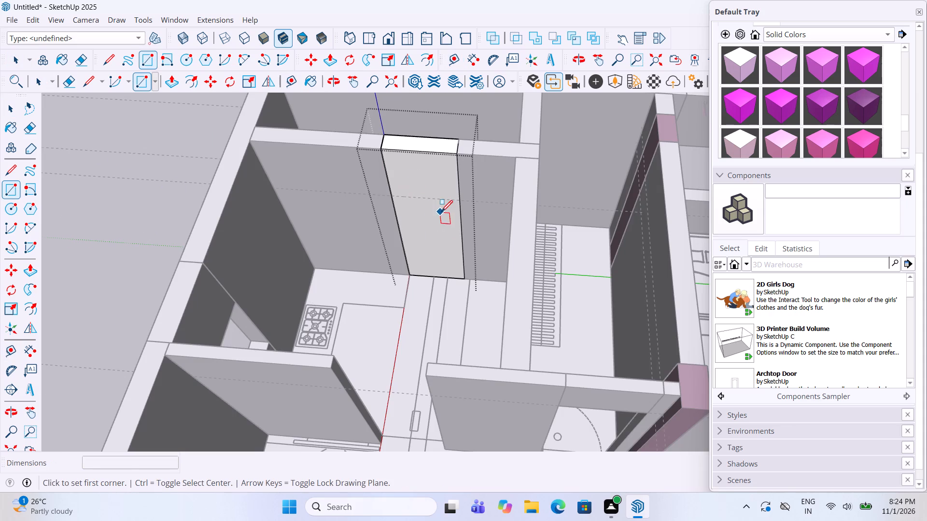
{"action": "scroll", "coordinate": [441, 213], "scroll_direction": "up", "scroll_amount": 2}
{"action": "left_click", "coordinate": [476, 189]}
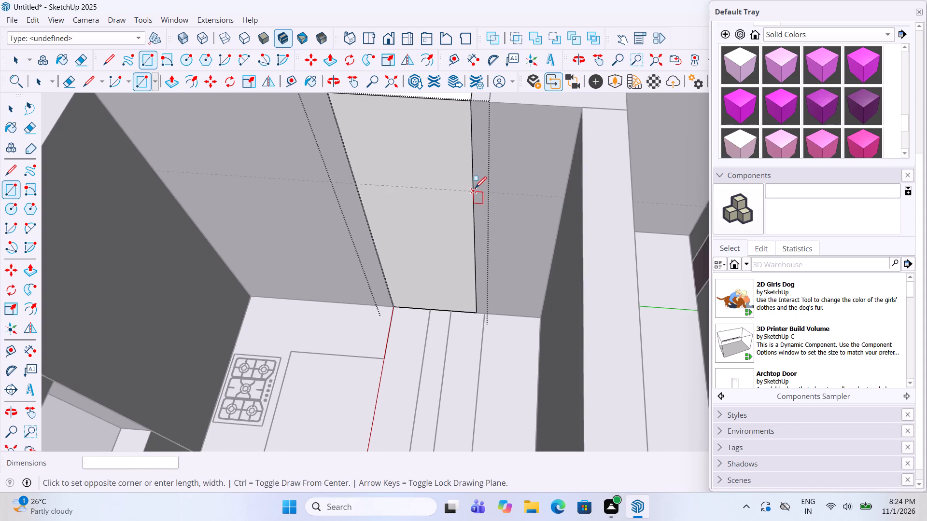
{"action": "left_click", "coordinate": [391, 314]}
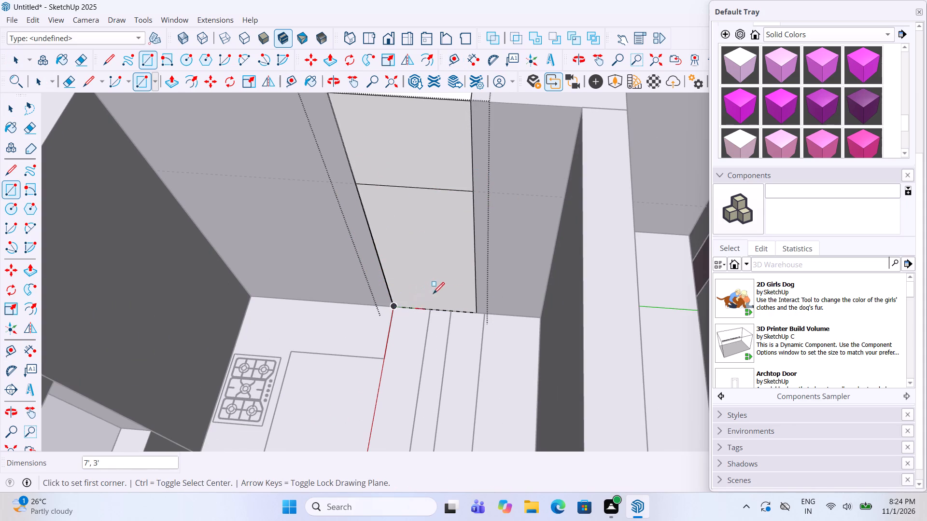
{"action": "key", "text": "p"}
{"action": "left_click", "coordinate": [430, 278]}
{"action": "left_click", "coordinate": [455, 217]}
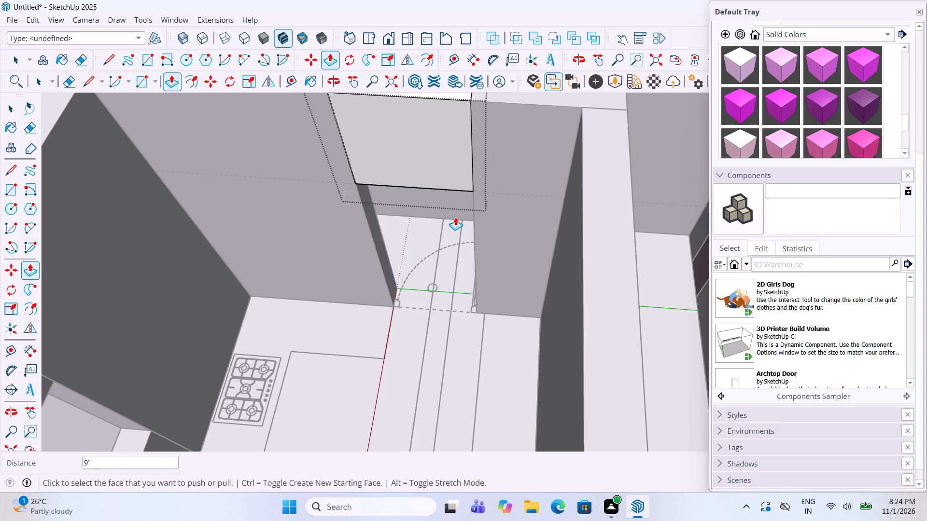
{"action": "key", "text": "space"}
{"action": "scroll", "coordinate": [449, 270], "scroll_direction": "down", "scroll_amount": 11}
{"action": "left_click", "coordinate": [261, 265]}
{"action": "scroll", "coordinate": [417, 209], "scroll_direction": "down", "scroll_amount": 3}
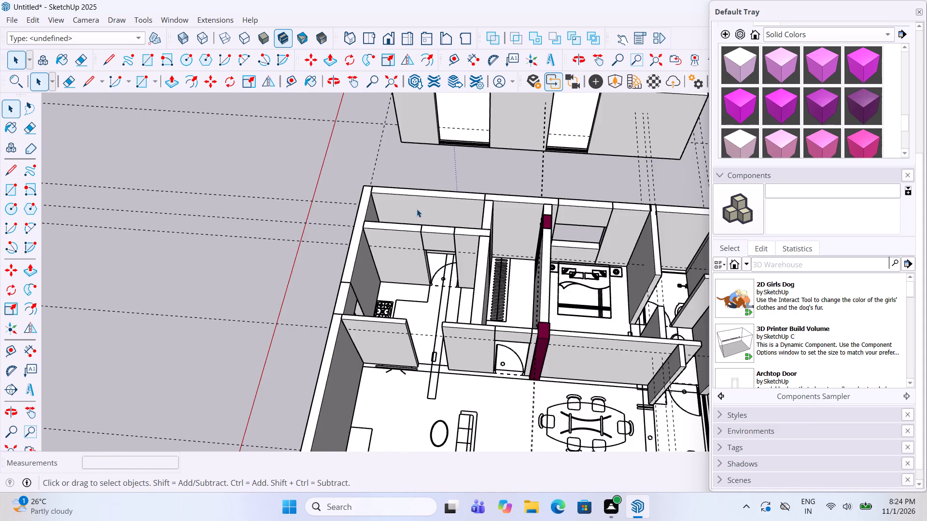
Delete the crosswise horizontal guides that extend past the side of the floor plans.
{"action": "scroll", "coordinate": [417, 209], "scroll_direction": "down", "scroll_amount": 9}
{"action": "middle_click_drag", "start_coordinate": [324, 238], "coordinate": [338, 235]}
{"action": "left_click_drag", "start_coordinate": [303, 358], "coordinate": [262, 168]}
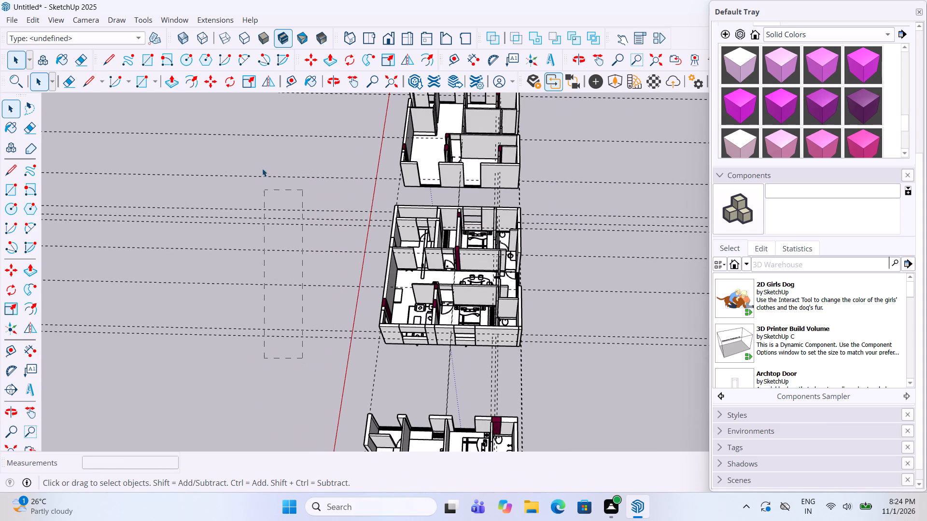
{"action": "left_click_drag", "start_coordinate": [262, 168], "coordinate": [241, 130]}
{"action": "left_click", "coordinate": [241, 128]}
{"action": "left_click_drag", "start_coordinate": [240, 125], "coordinate": [240, 120]}
{"action": "left_click_drag", "start_coordinate": [276, 367], "coordinate": [267, 353]}
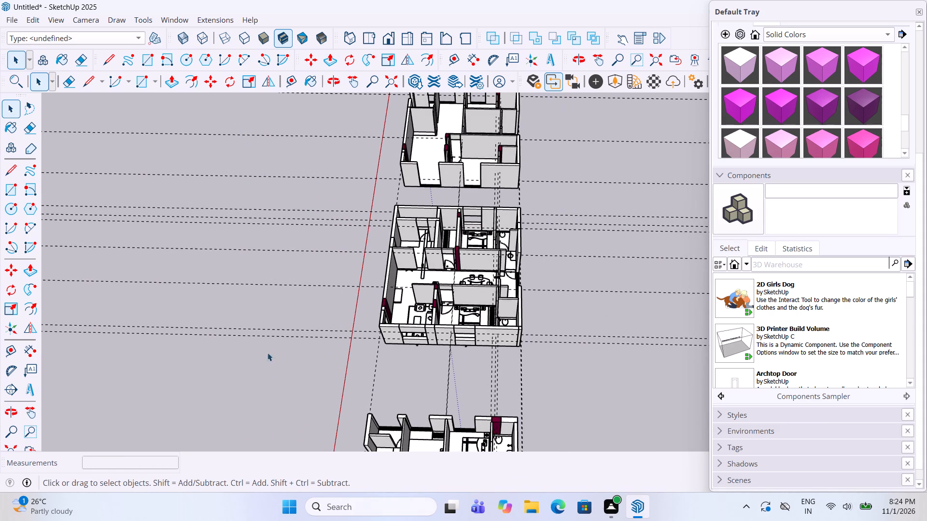
{"action": "left_click_drag", "start_coordinate": [267, 353], "coordinate": [189, 126]}
{"action": "key", "text": "Delete"}
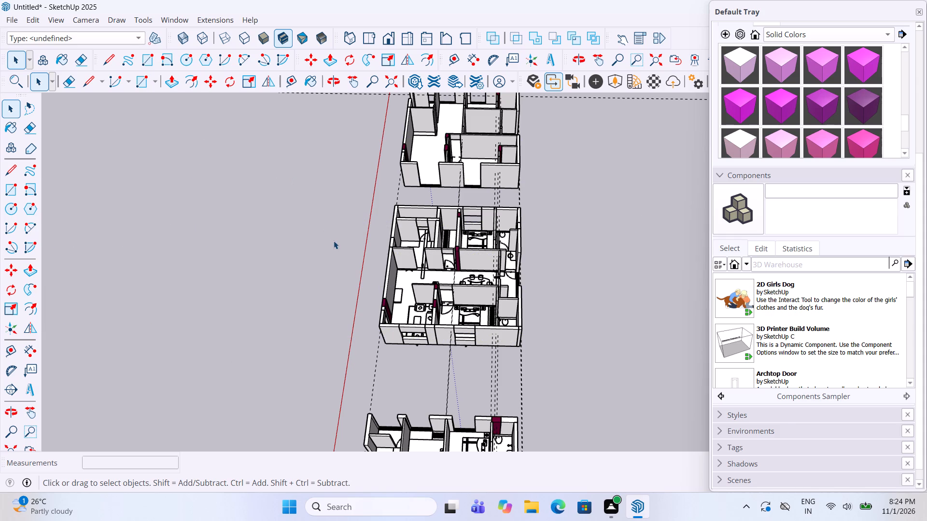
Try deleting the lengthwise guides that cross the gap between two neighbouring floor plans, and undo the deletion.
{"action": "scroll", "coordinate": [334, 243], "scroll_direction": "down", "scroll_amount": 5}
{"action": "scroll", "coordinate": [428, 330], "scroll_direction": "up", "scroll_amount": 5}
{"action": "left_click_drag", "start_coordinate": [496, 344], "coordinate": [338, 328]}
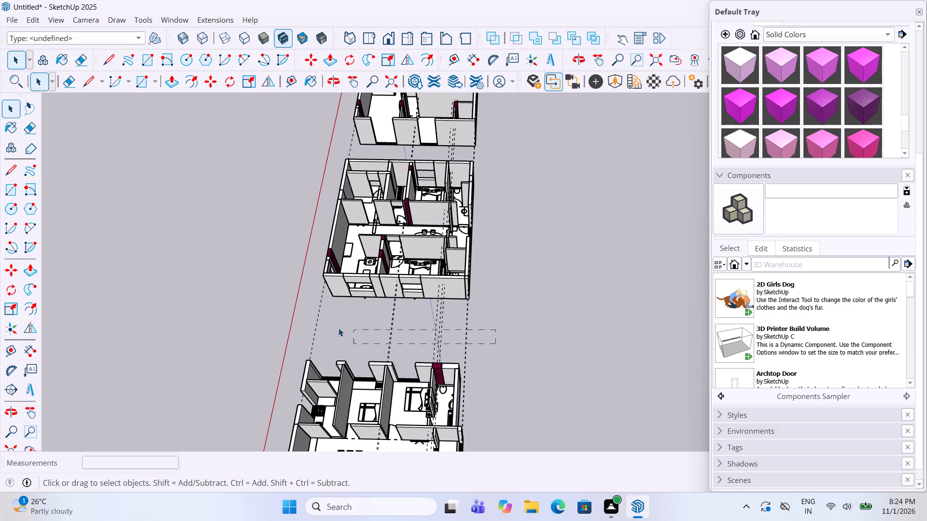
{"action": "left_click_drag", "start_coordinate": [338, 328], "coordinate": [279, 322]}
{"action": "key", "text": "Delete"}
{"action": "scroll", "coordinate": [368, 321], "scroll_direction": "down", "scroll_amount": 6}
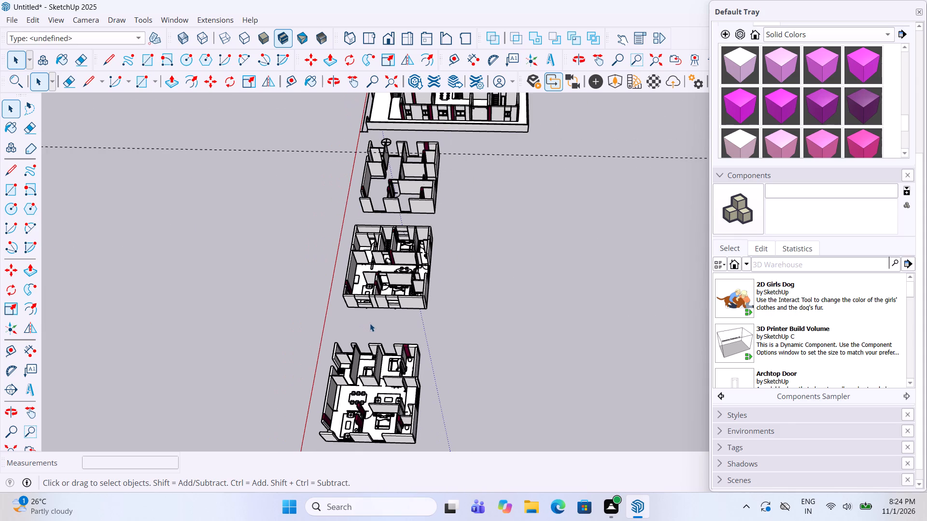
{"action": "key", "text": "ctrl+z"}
Draw a 3' by 5" floor rectangle across the washbasin area's doorway, between the inner wall end and the outer wall.
{"action": "scroll", "coordinate": [398, 214], "scroll_direction": "up", "scroll_amount": 9}
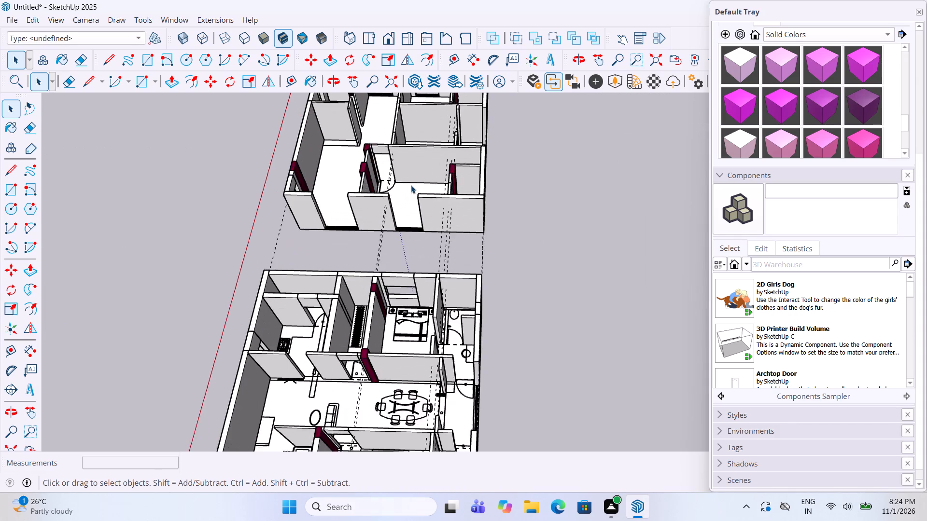
{"action": "scroll", "coordinate": [411, 185], "scroll_direction": "down", "scroll_amount": 3}
{"action": "middle_click_drag", "start_coordinate": [422, 203], "coordinate": [255, 191]}
{"action": "scroll", "coordinate": [581, 243], "scroll_direction": "up", "scroll_amount": 3}
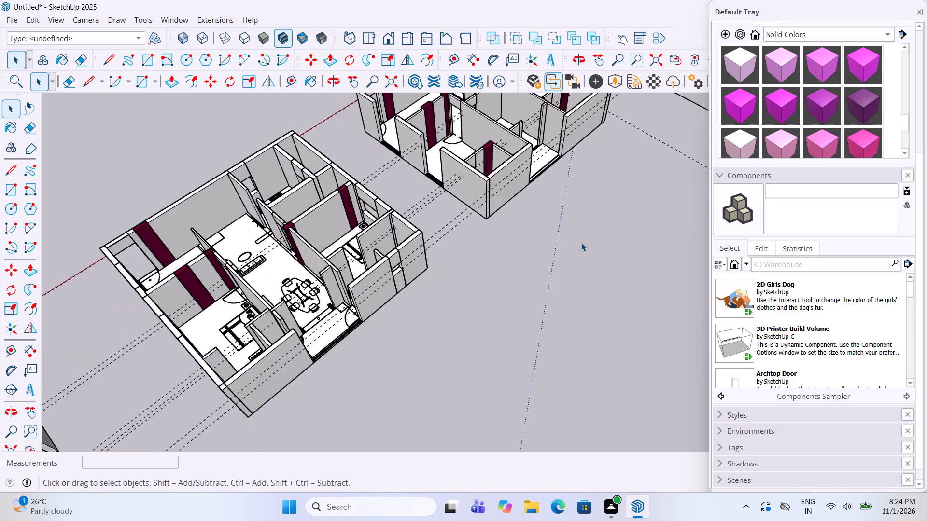
{"action": "scroll", "coordinate": [581, 243], "scroll_direction": "up", "scroll_amount": 1}
{"action": "scroll", "coordinate": [195, 280], "scroll_direction": "up", "scroll_amount": 2}
{"action": "scroll", "coordinate": [288, 301], "scroll_direction": "up", "scroll_amount": 3}
{"action": "middle_click_drag", "start_coordinate": [289, 299], "coordinate": [476, 258]}
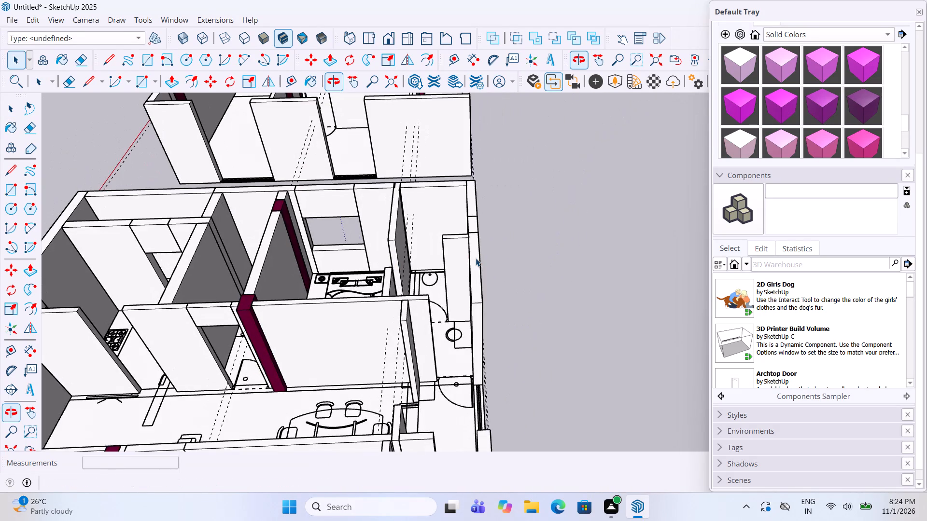
{"action": "left_click", "coordinate": [8, 186]}
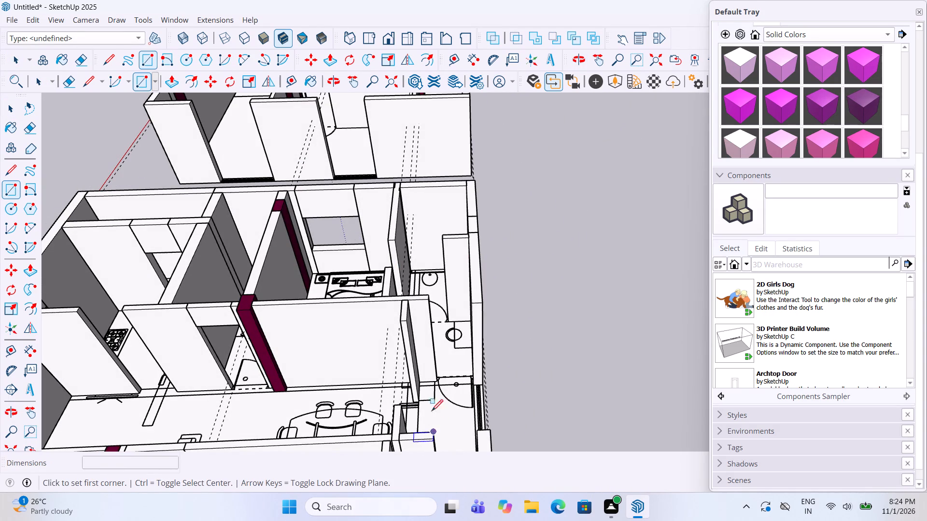
{"action": "scroll", "coordinate": [438, 394], "scroll_direction": "up", "scroll_amount": 19}
{"action": "scroll", "coordinate": [416, 321], "scroll_direction": "up", "scroll_amount": 5}
{"action": "scroll", "coordinate": [444, 334], "scroll_direction": "down", "scroll_amount": 9}
{"action": "middle_click_drag", "start_coordinate": [463, 330], "coordinate": [476, 347]}
{"action": "scroll", "coordinate": [568, 330], "scroll_direction": "up", "scroll_amount": 5}
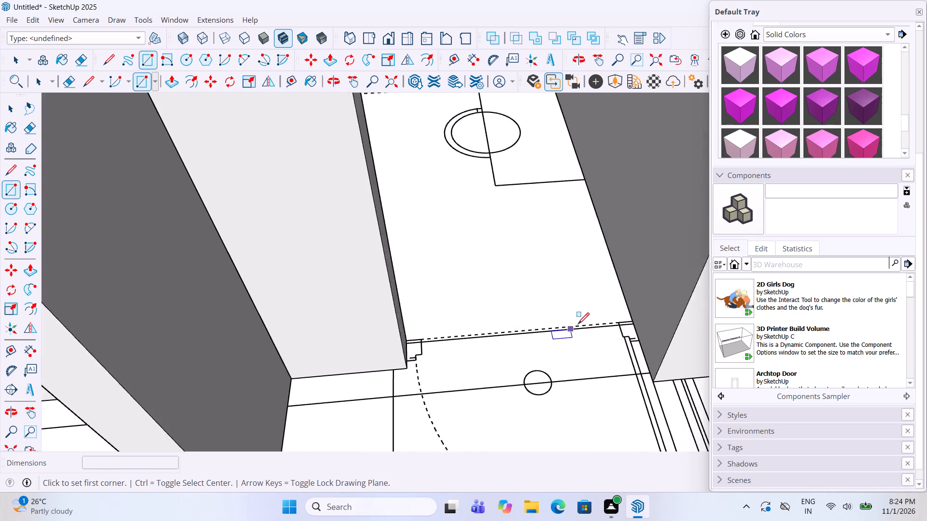
{"action": "left_click", "coordinate": [653, 320]}
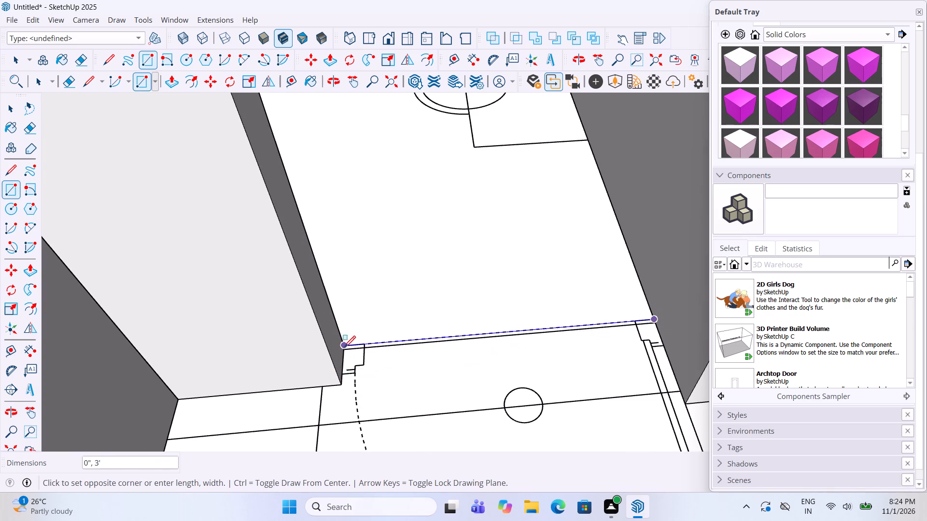
{"action": "left_click", "coordinate": [344, 384]}
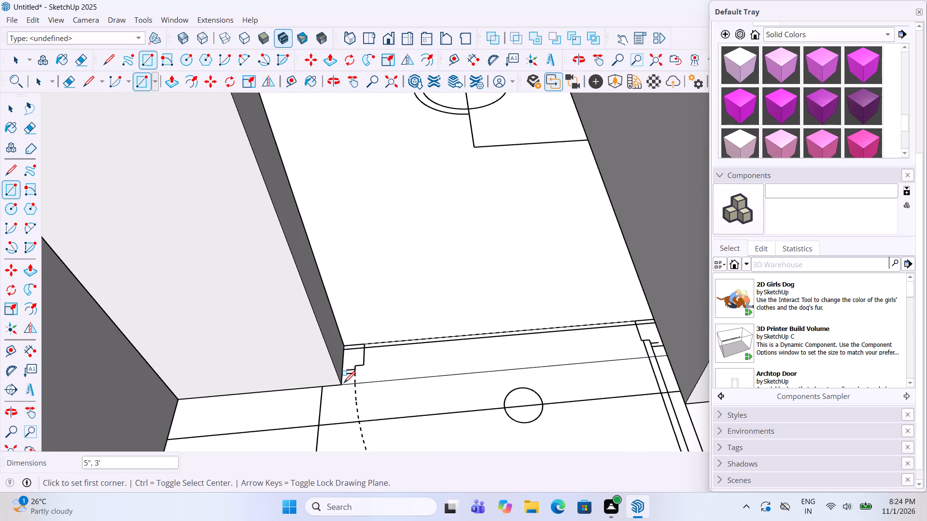
Group the washbasin doorway's floor rectangle, pull it up to the height of the adjoining wall tops, and exit the group.
{"action": "key", "text": "space"}
{"action": "left_click", "coordinate": [391, 370]}
{"action": "right_click", "coordinate": [391, 370]}
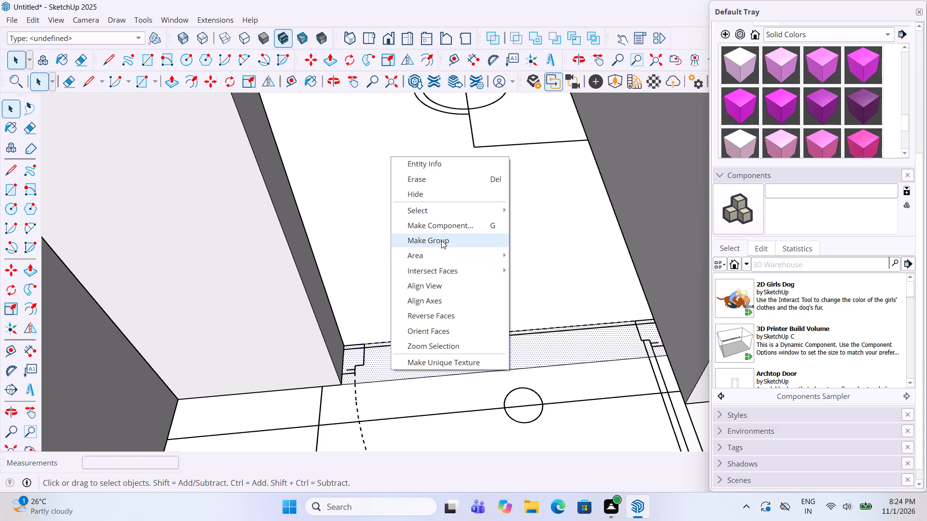
{"action": "left_click", "coordinate": [441, 240]}
{"action": "double_click", "coordinate": [431, 357]}
{"action": "key", "text": "p"}
{"action": "left_click", "coordinate": [431, 357]}
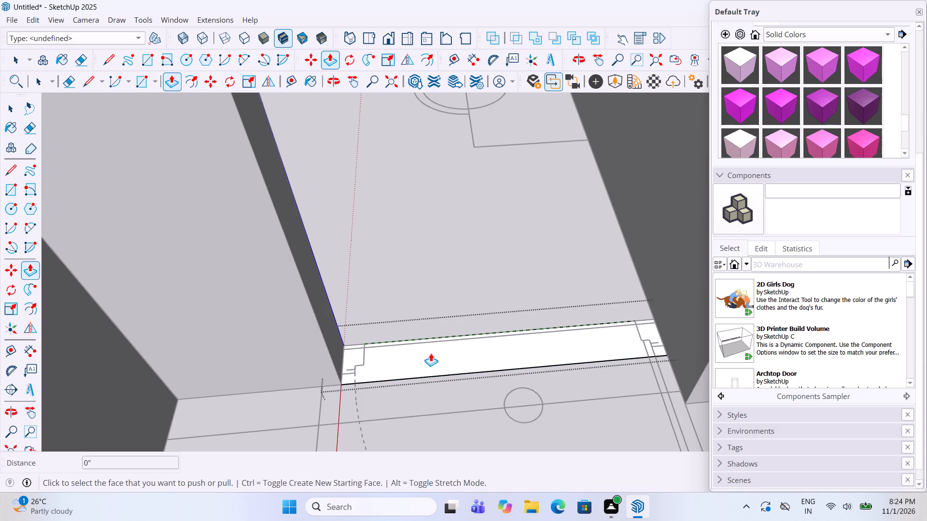
{"action": "scroll", "coordinate": [431, 330], "scroll_direction": "down", "scroll_amount": 13}
{"action": "scroll", "coordinate": [263, 306], "scroll_direction": "down", "scroll_amount": 10}
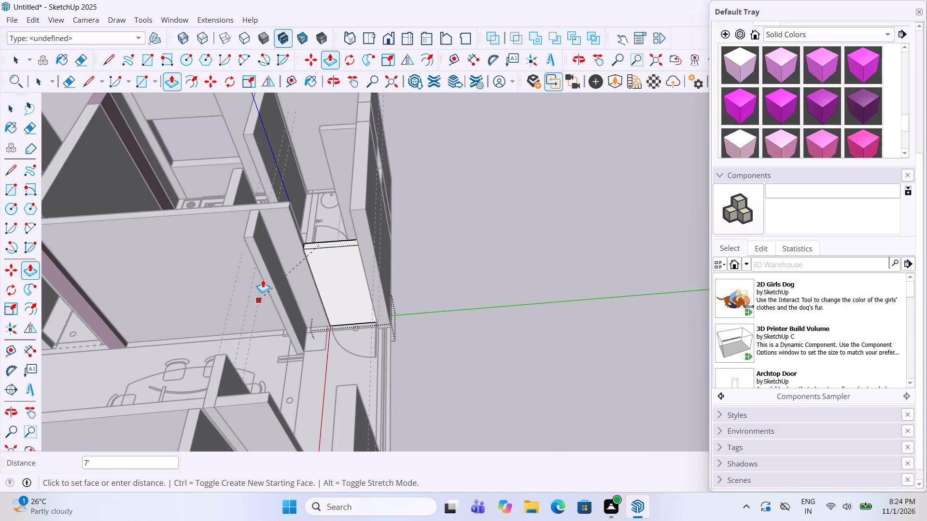
{"action": "left_click", "coordinate": [249, 224]}
{"action": "key", "text": "space"}
{"action": "left_click", "coordinate": [460, 247]}
Place a horizontal guide 8' above the bottom edge of the new washbasin doorway panel.
{"action": "scroll", "coordinate": [460, 247], "scroll_direction": "down", "scroll_amount": 5}
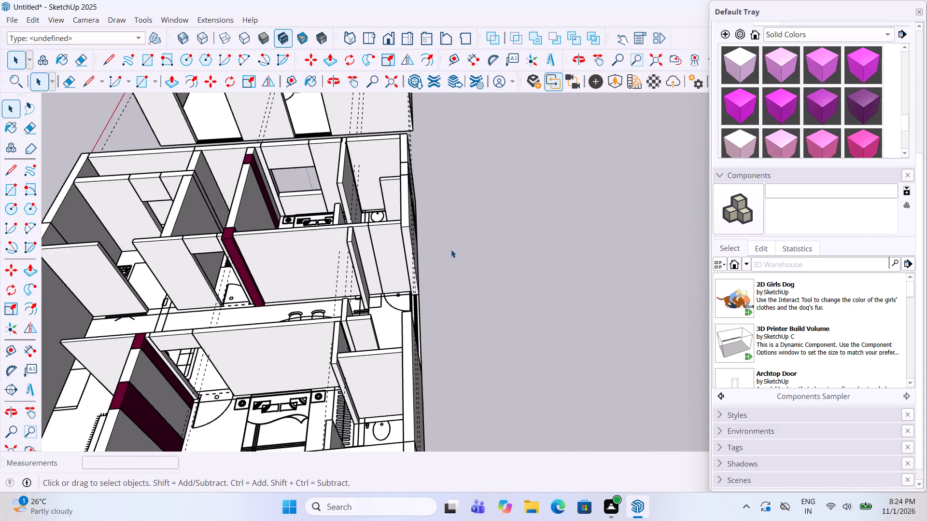
{"action": "scroll", "coordinate": [370, 262], "scroll_direction": "up", "scroll_amount": 4}
{"action": "middle_click_drag", "start_coordinate": [377, 240], "coordinate": [349, 382]}
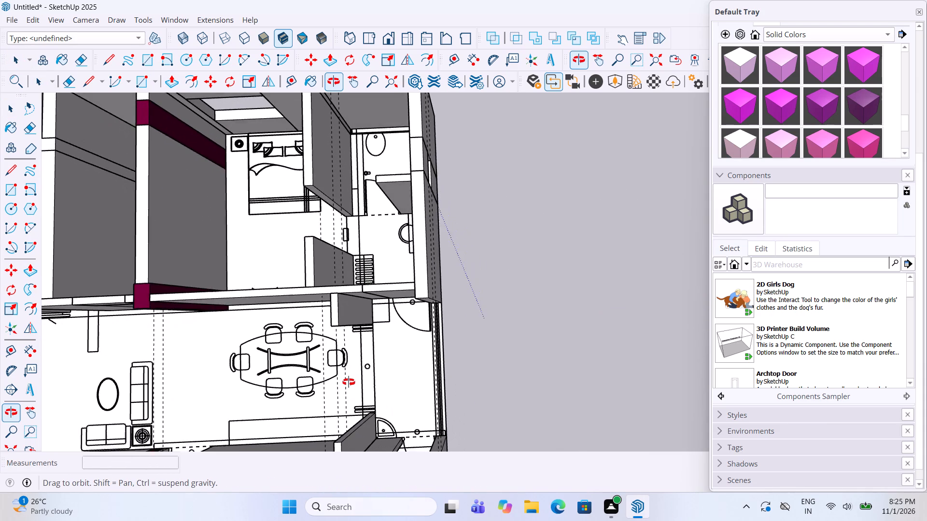
{"action": "middle_click_drag", "start_coordinate": [349, 382], "coordinate": [350, 280]}
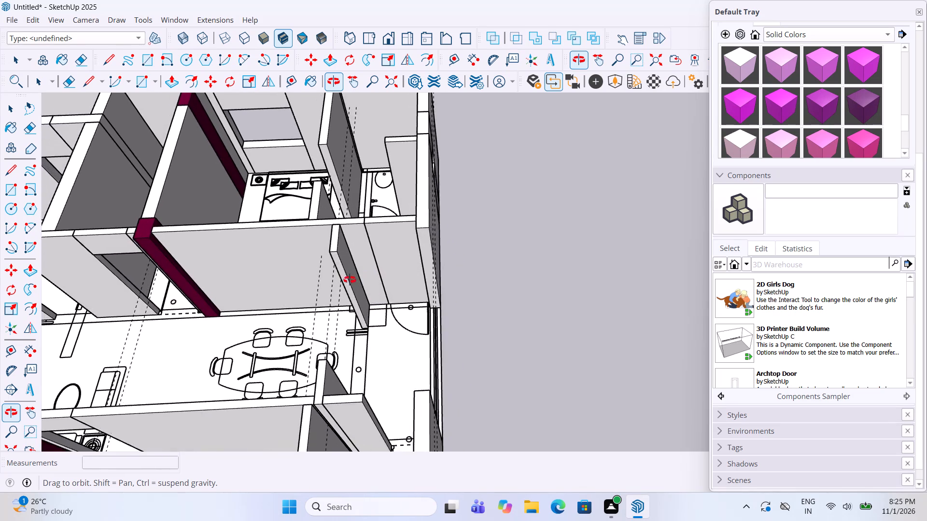
{"action": "middle_click_drag", "start_coordinate": [350, 280], "coordinate": [356, 337]}
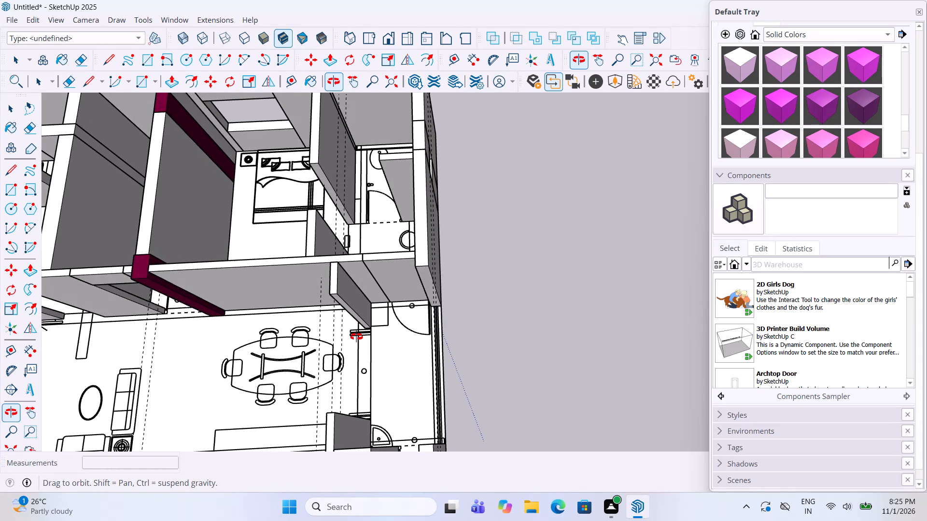
{"action": "middle_click_drag", "start_coordinate": [356, 337], "coordinate": [360, 356]}
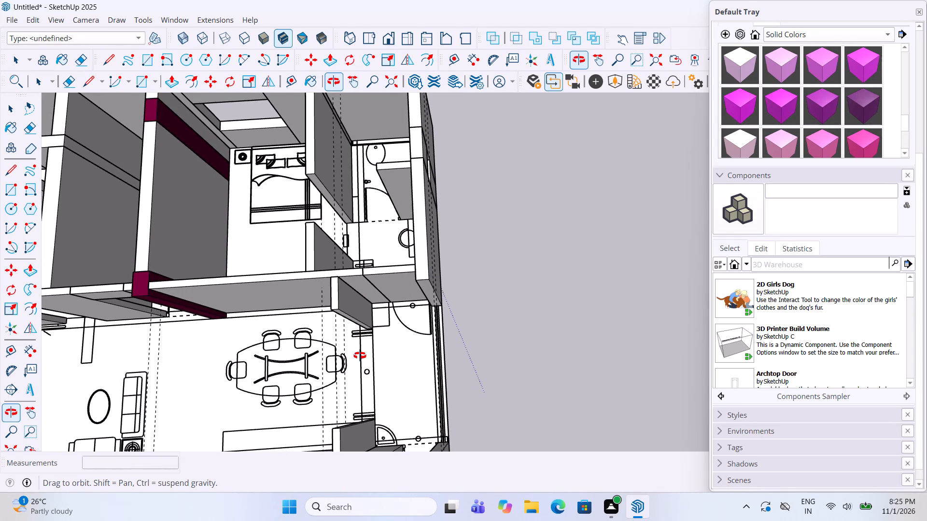
{"action": "middle_click_drag", "start_coordinate": [360, 356], "coordinate": [549, 365]}
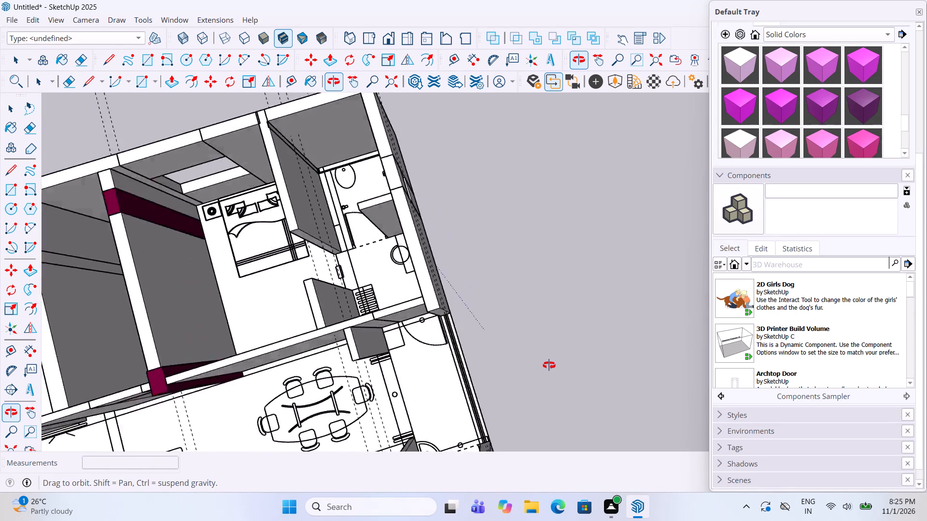
{"action": "middle_click_drag", "start_coordinate": [549, 365], "coordinate": [476, 233]}
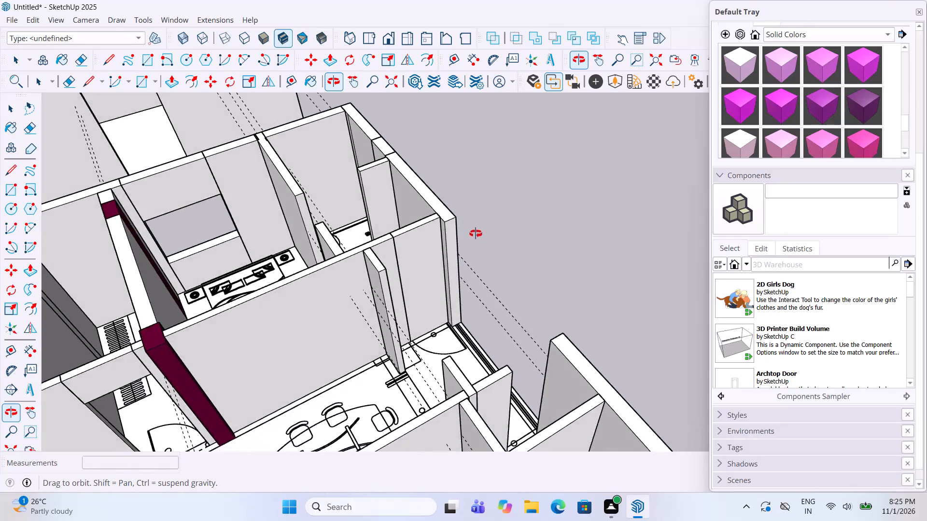
{"action": "middle_click_drag", "start_coordinate": [476, 233], "coordinate": [378, 230]}
{"action": "scroll", "coordinate": [378, 230], "scroll_direction": "up", "scroll_amount": 4}
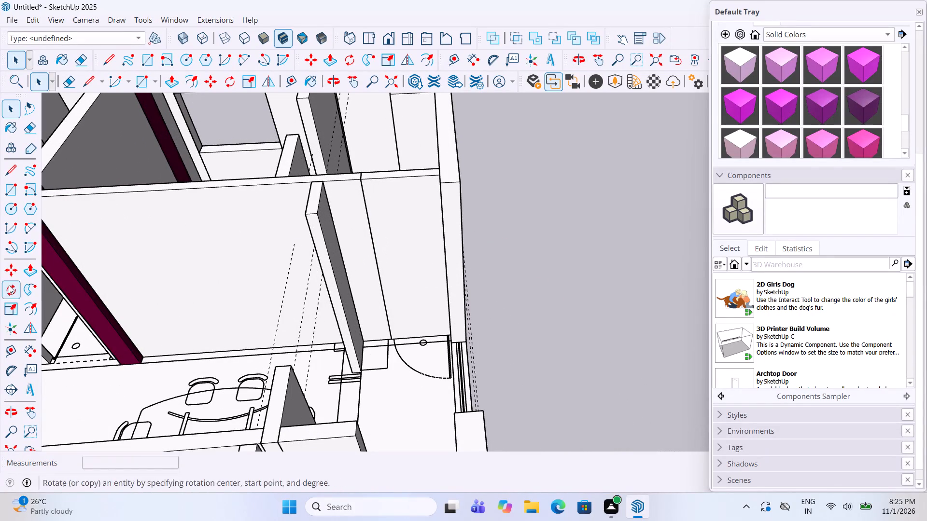
{"action": "left_click", "coordinate": [12, 350]}
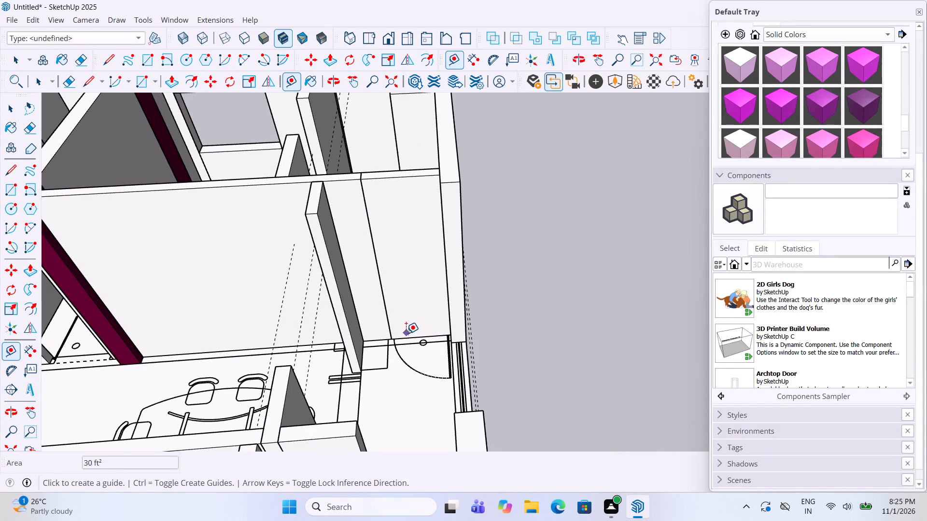
{"action": "left_click", "coordinate": [402, 337]}
{"action": "type", "text": "8'"}
{"action": "key", "text": "Return"}
{"action": "key", "text": "space"}
Open the doorway panel's group and draw a 3' by 8' rectangle on its front face up to the 8' guide.
{"action": "double_click", "coordinate": [388, 274]}
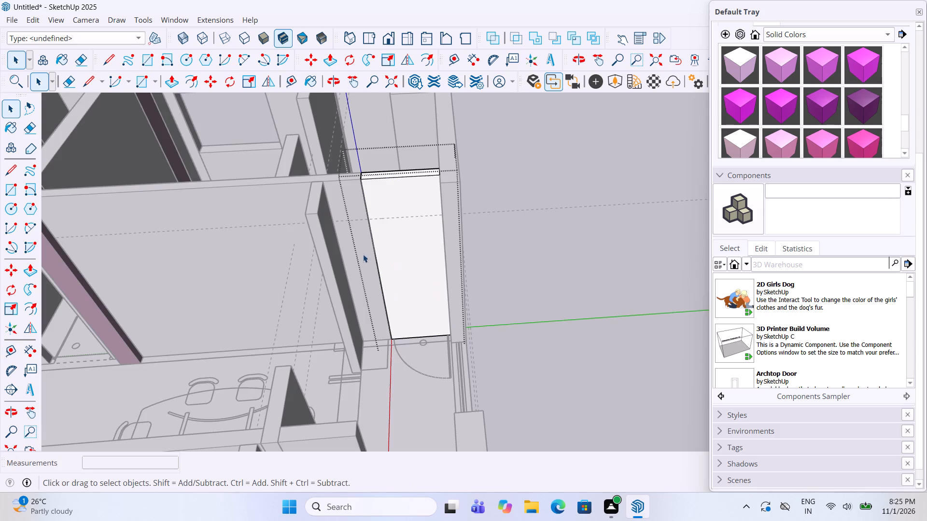
{"action": "left_click", "coordinate": [15, 191]}
{"action": "scroll", "coordinate": [255, 226], "scroll_direction": "up", "scroll_amount": 4}
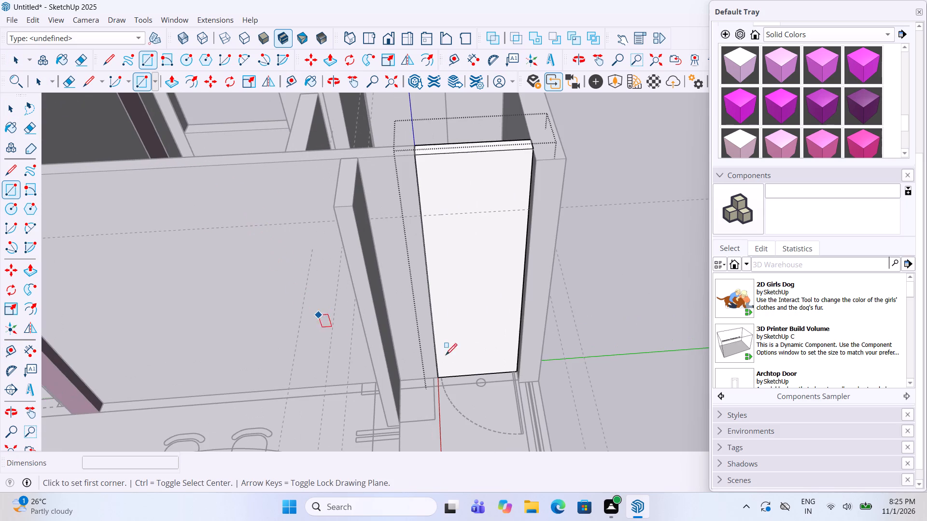
{"action": "left_click", "coordinate": [439, 378]}
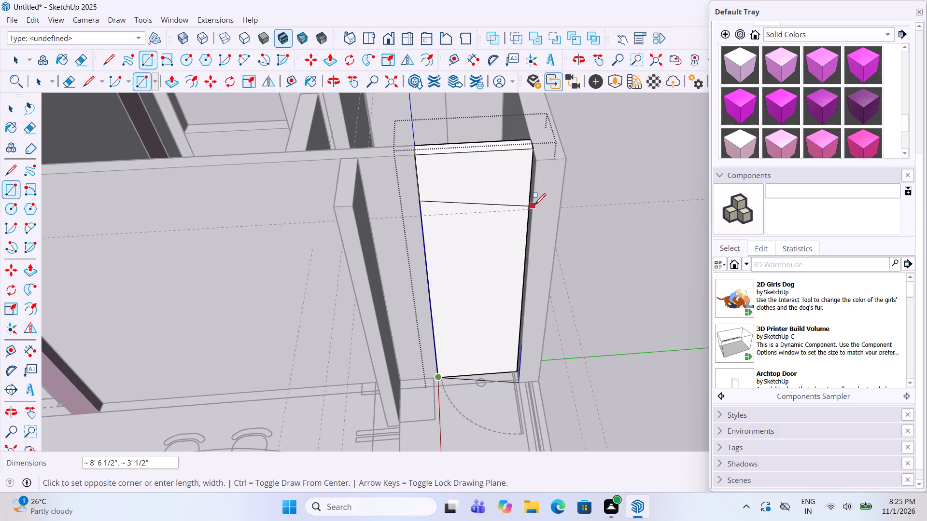
{"action": "scroll", "coordinate": [534, 206], "scroll_direction": "up", "scroll_amount": 4}
{"action": "middle_click_drag", "start_coordinate": [526, 210], "coordinate": [553, 192]}
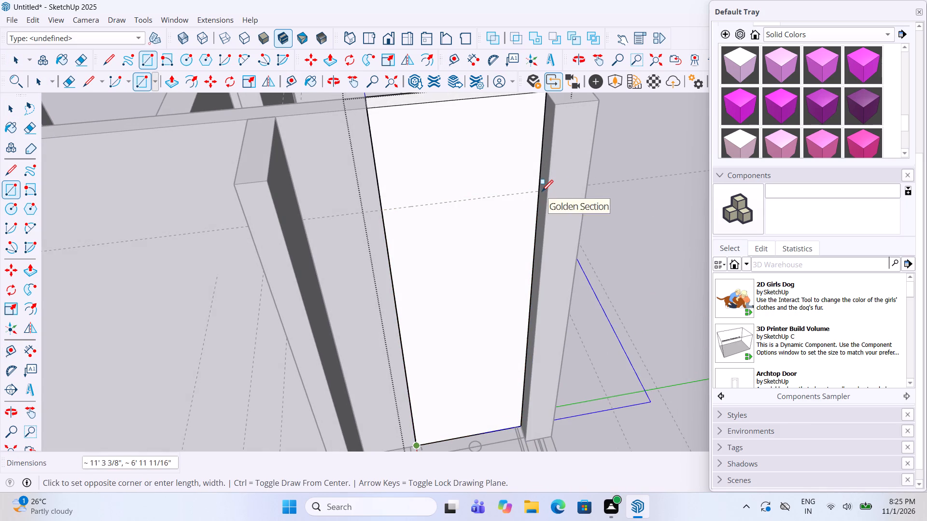
{"action": "left_click", "coordinate": [537, 191]}
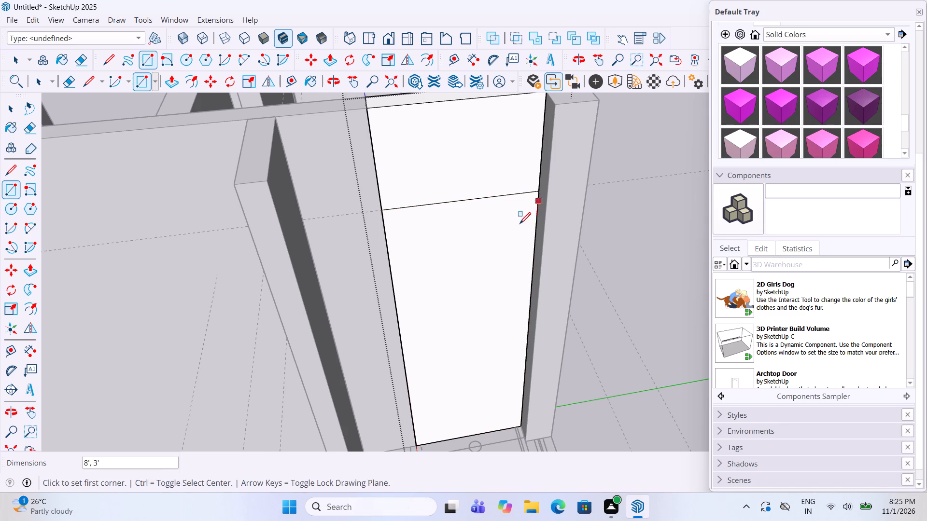
Push the 3' by 8' face back through the panel, delete the remaining face to clear the door opening, and exit the group.
{"action": "key", "text": "p"}
{"action": "left_click", "coordinate": [468, 316]}
{"action": "left_click", "coordinate": [466, 239]}
{"action": "key", "text": "space"}
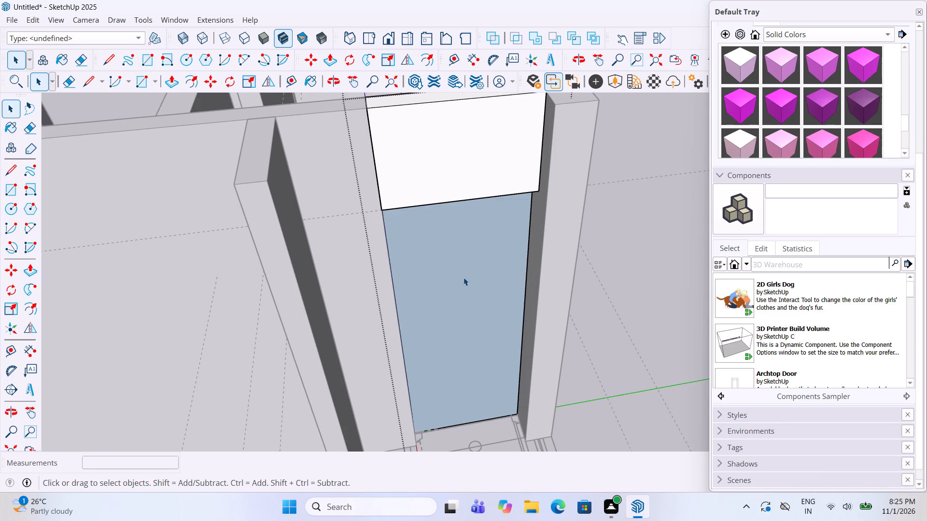
{"action": "left_click", "coordinate": [463, 277]}
{"action": "key", "text": "Delete"}
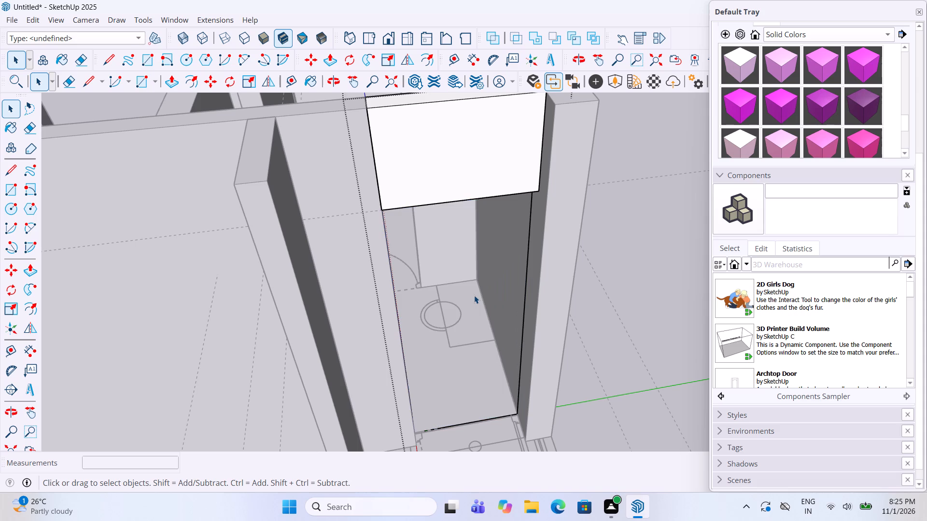
{"action": "scroll", "coordinate": [474, 295], "scroll_direction": "down", "scroll_amount": 5}
{"action": "left_click", "coordinate": [612, 231]}
Draw a floor rectangle across the bathroom doorway next to the washbasin area, spanning between the two wall ends.
{"action": "middle_click_drag", "start_coordinate": [422, 229], "coordinate": [739, 250]}
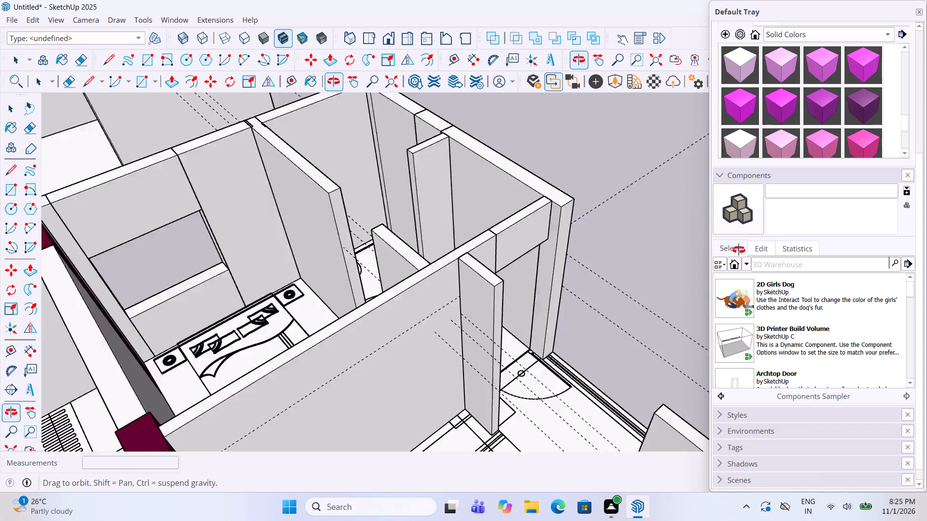
{"action": "middle_click_drag", "start_coordinate": [739, 250], "coordinate": [491, 278]}
{"action": "middle_click_drag", "start_coordinate": [448, 271], "coordinate": [439, 272]}
{"action": "middle_click_drag", "start_coordinate": [424, 280], "coordinate": [366, 411]}
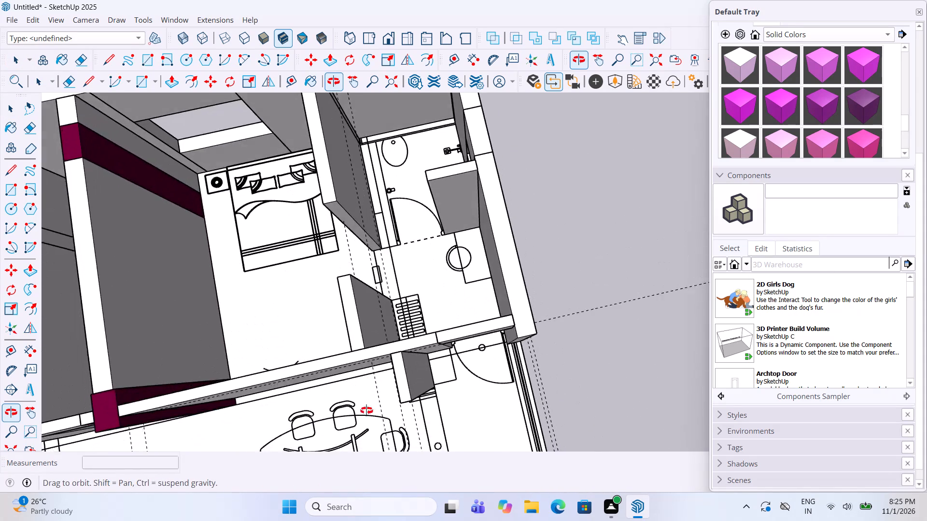
{"action": "middle_click_drag", "start_coordinate": [366, 411], "coordinate": [349, 400]}
{"action": "scroll", "coordinate": [477, 243], "scroll_direction": "down", "scroll_amount": 6}
{"action": "scroll", "coordinate": [328, 109], "scroll_direction": "up", "scroll_amount": 5}
{"action": "scroll", "coordinate": [554, 432], "scroll_direction": "up", "scroll_amount": 4}
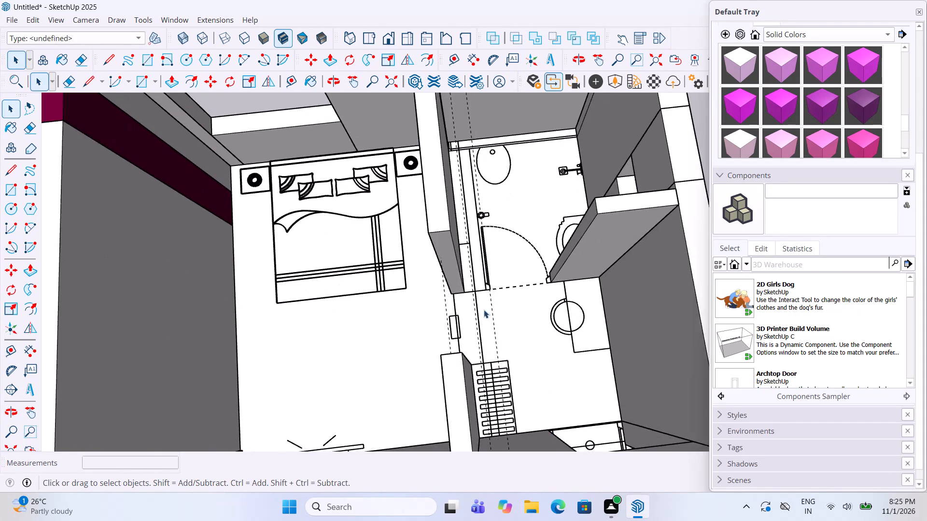
{"action": "scroll", "coordinate": [484, 309], "scroll_direction": "up", "scroll_amount": 4}
{"action": "middle_click_drag", "start_coordinate": [481, 307], "coordinate": [442, 302]}
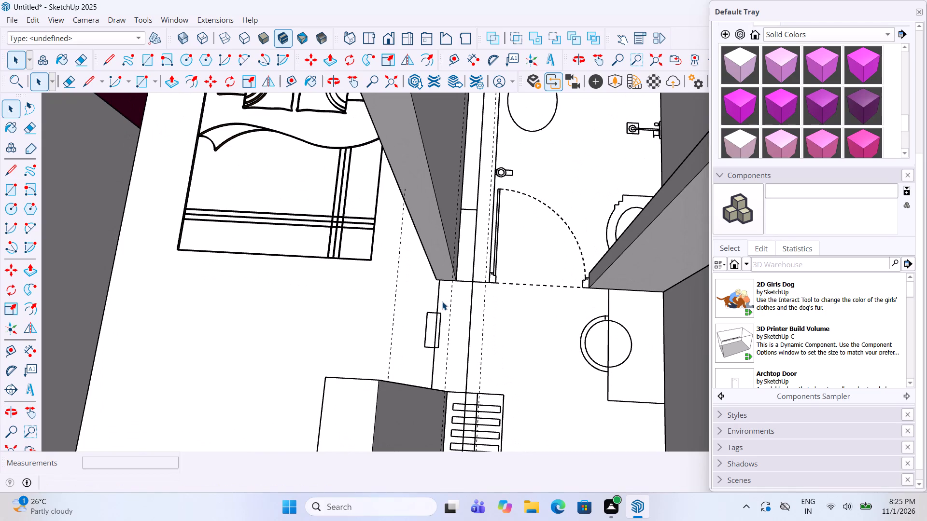
{"action": "scroll", "coordinate": [393, 151], "scroll_direction": "down", "scroll_amount": 8}
{"action": "scroll", "coordinate": [506, 117], "scroll_direction": "up", "scroll_amount": 3}
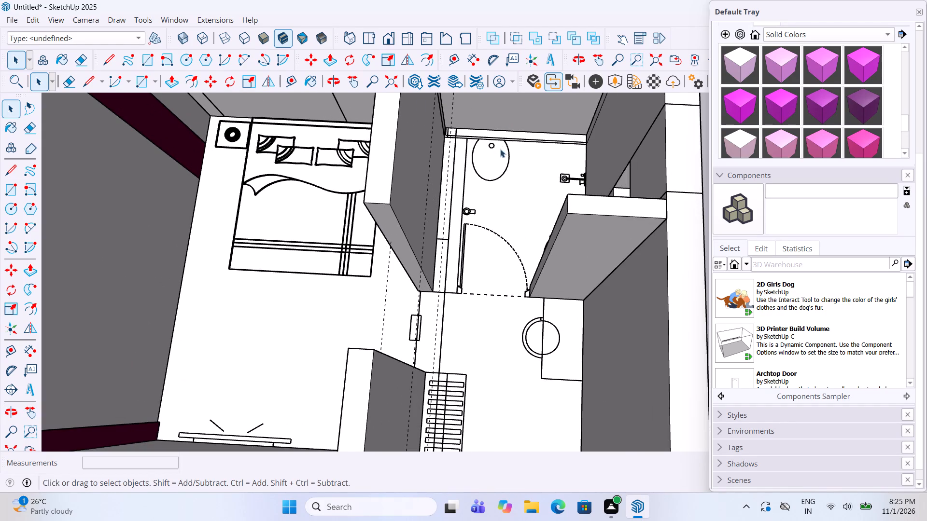
{"action": "left_click", "coordinate": [22, 182]}
{"action": "left_click", "coordinate": [10, 190]}
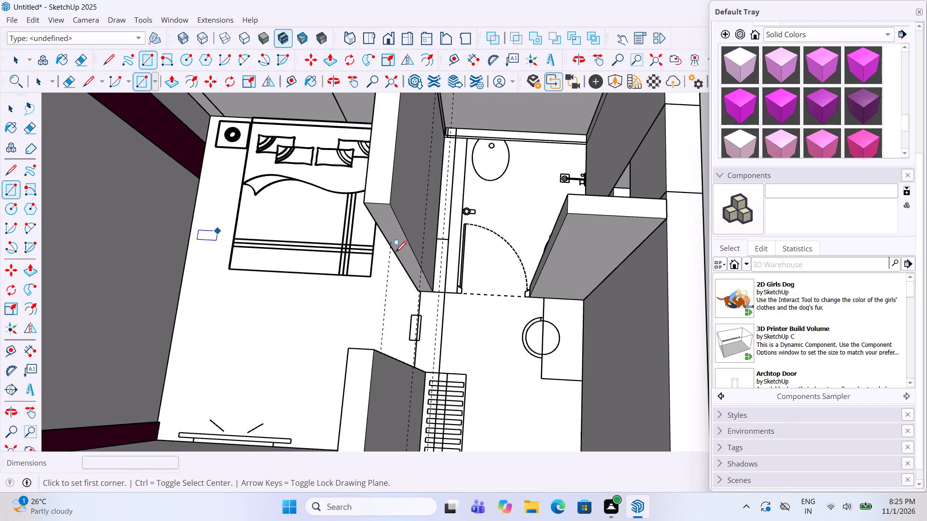
{"action": "scroll", "coordinate": [474, 289], "scroll_direction": "up", "scroll_amount": 10}
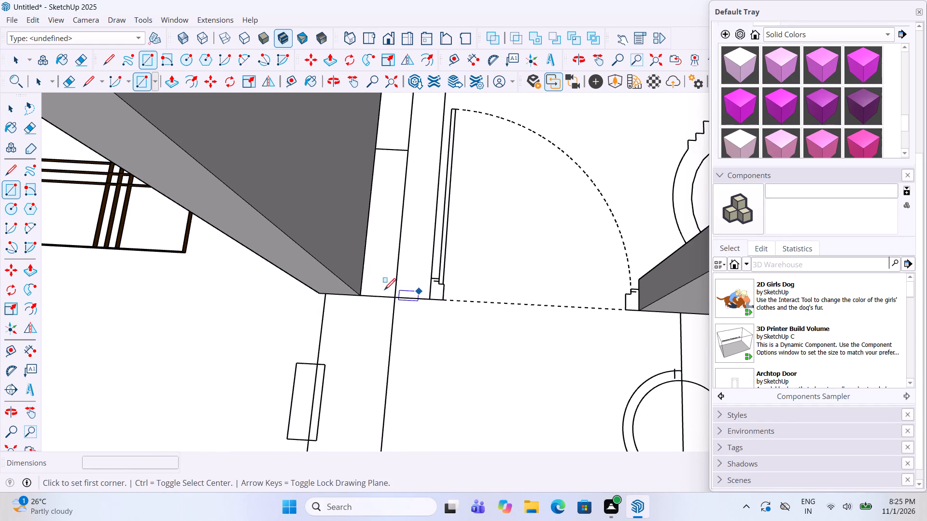
{"action": "left_click", "coordinate": [364, 294]}
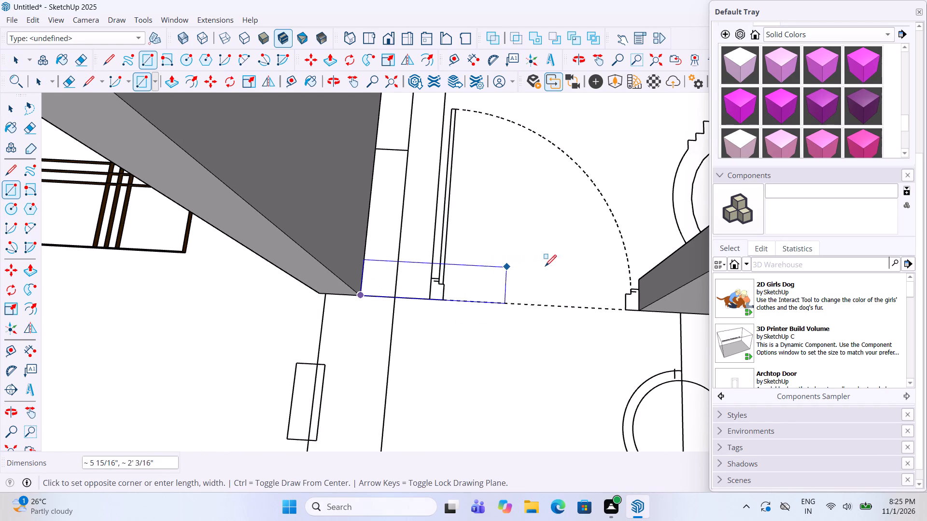
{"action": "left_click", "coordinate": [639, 281]}
{"action": "key", "text": "space"}
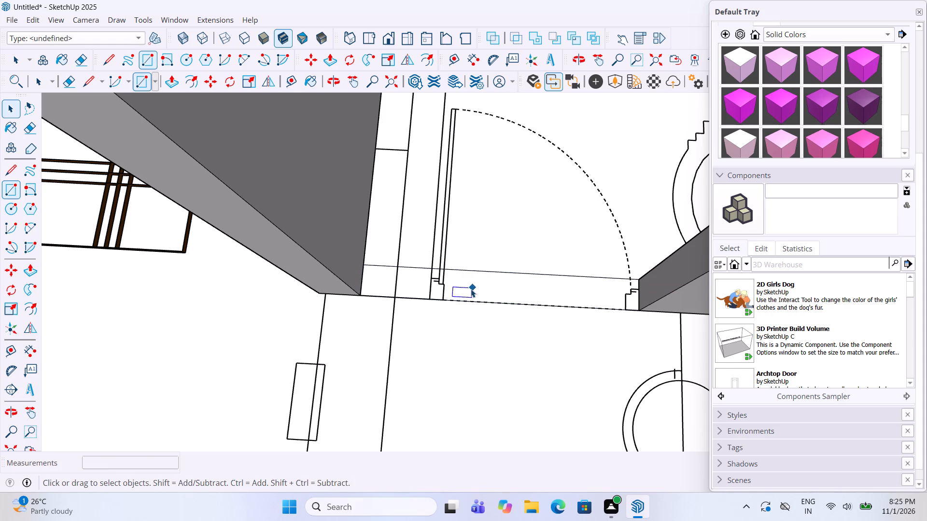
{"action": "left_click", "coordinate": [471, 289]}
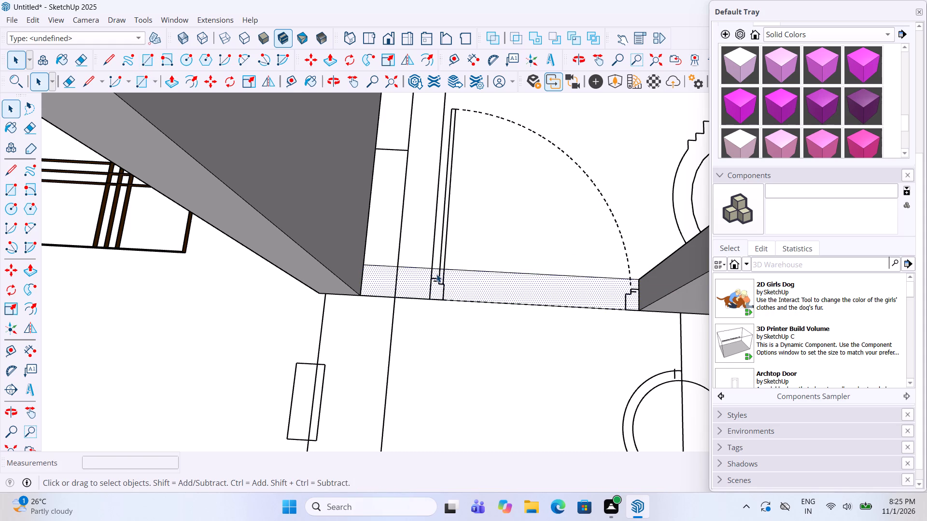
Draw a 5" by 11" rectangle over the jamb gap on the bathroom door's hinge side and make it a group.
{"action": "left_click", "coordinate": [13, 185]}
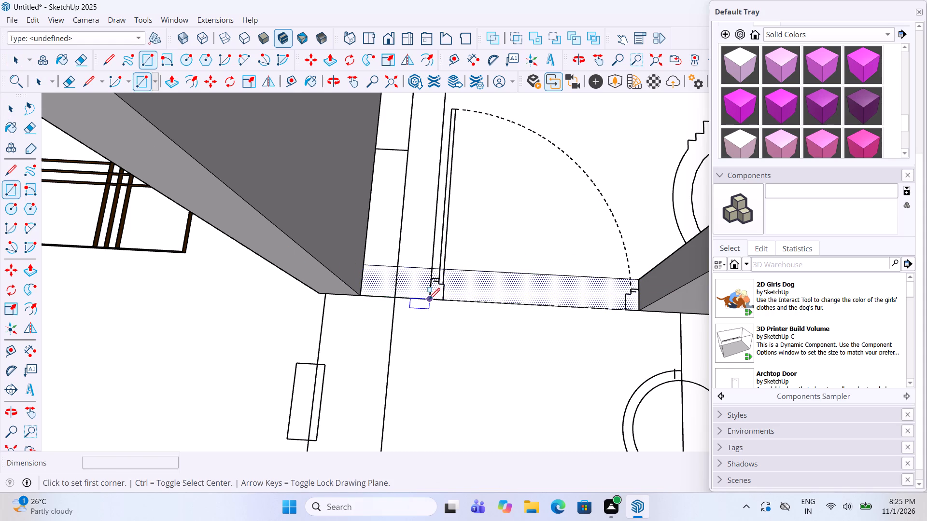
{"action": "left_click", "coordinate": [429, 301]}
{"action": "left_click", "coordinate": [364, 270]}
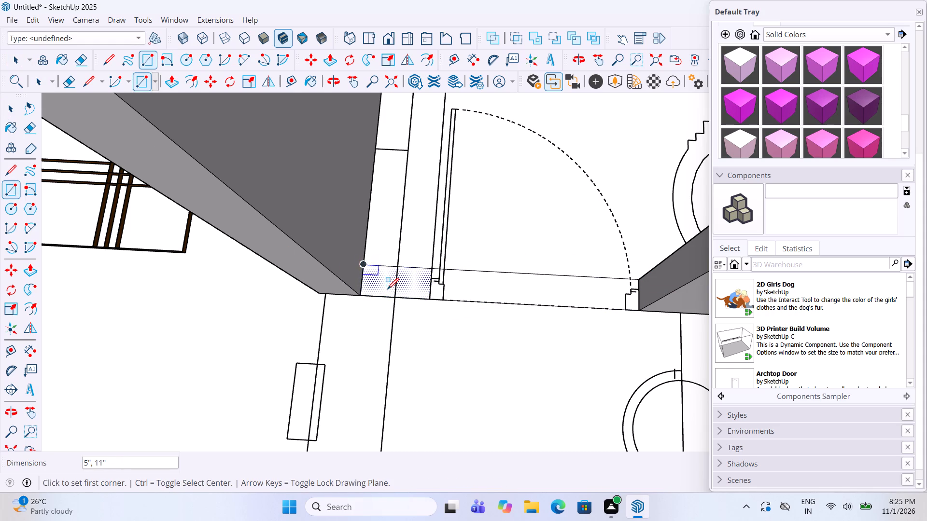
{"action": "left_click", "coordinate": [387, 290]}
{"action": "key", "text": "space"}
{"action": "left_click", "coordinate": [382, 288]}
{"action": "right_click", "coordinate": [382, 288]}
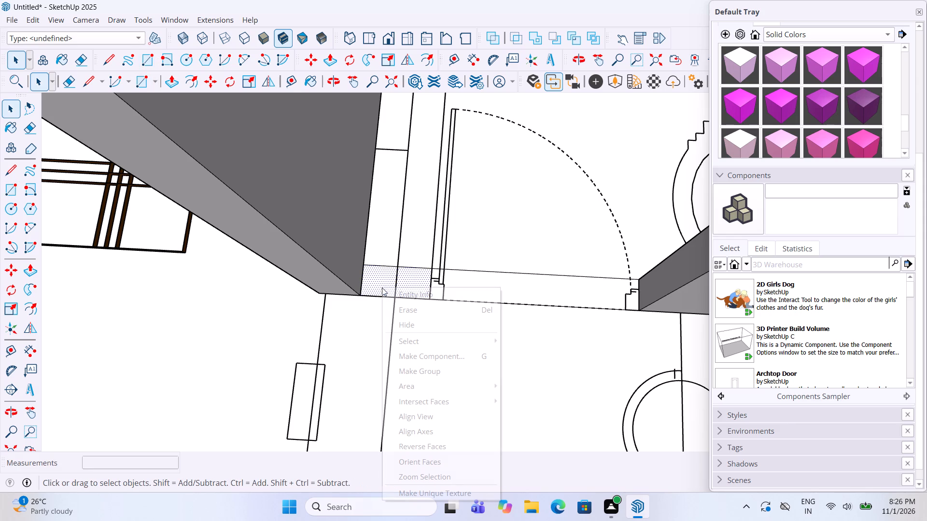
{"action": "left_click", "coordinate": [462, 370]}
Open the jamb piece's group, pull its face up to the adjoining wall top, and exit the group.
{"action": "left_click", "coordinate": [387, 279]}
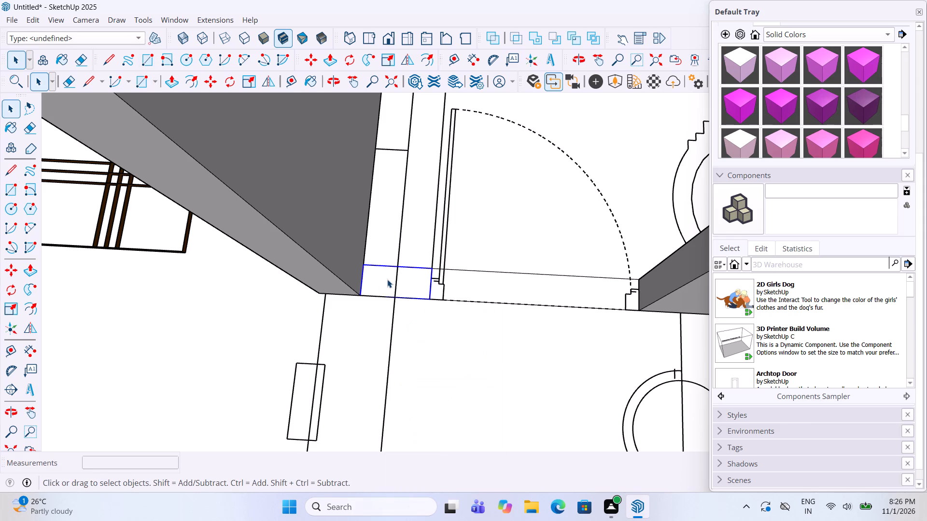
{"action": "double_click", "coordinate": [387, 279]}
{"action": "key", "text": "p"}
{"action": "left_click", "coordinate": [387, 279]}
{"action": "scroll", "coordinate": [387, 266], "scroll_direction": "down", "scroll_amount": 10}
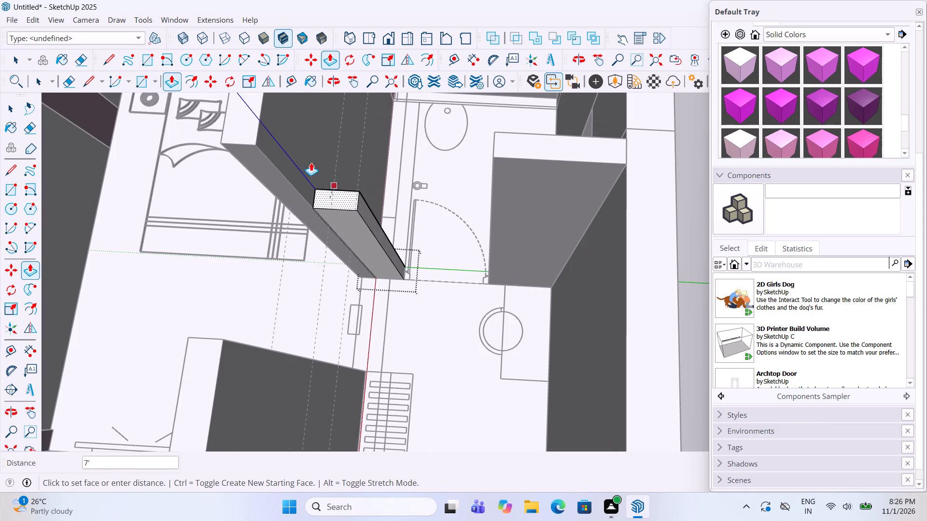
{"action": "left_click", "coordinate": [236, 118]}
{"action": "key", "text": "space"}
{"action": "left_click", "coordinate": [463, 335]}
Group the remaining bathroom doorway rectangle, pull it up to the height of the adjoining wall tops, and exit the group.
{"action": "scroll", "coordinate": [439, 287], "scroll_direction": "up", "scroll_amount": 4}
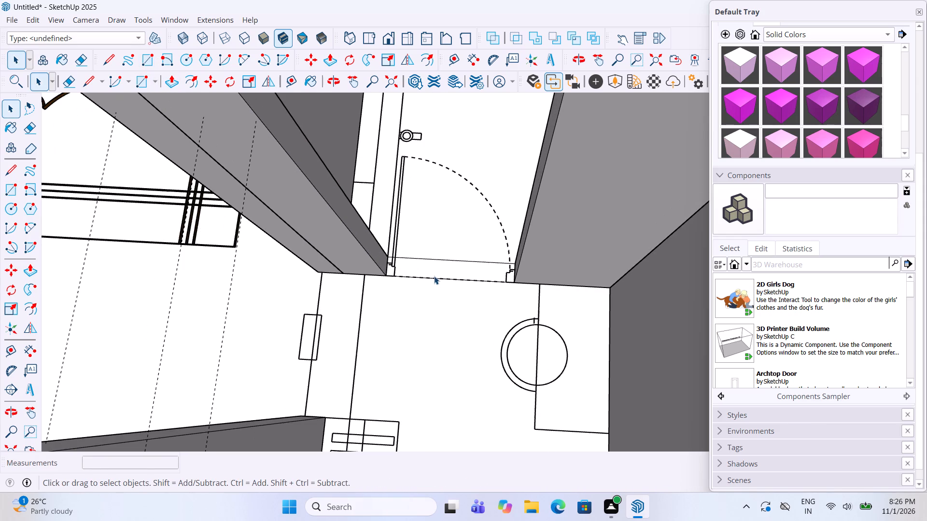
{"action": "left_click", "coordinate": [433, 276]}
{"action": "right_click", "coordinate": [434, 267]}
{"action": "left_click", "coordinate": [483, 355]}
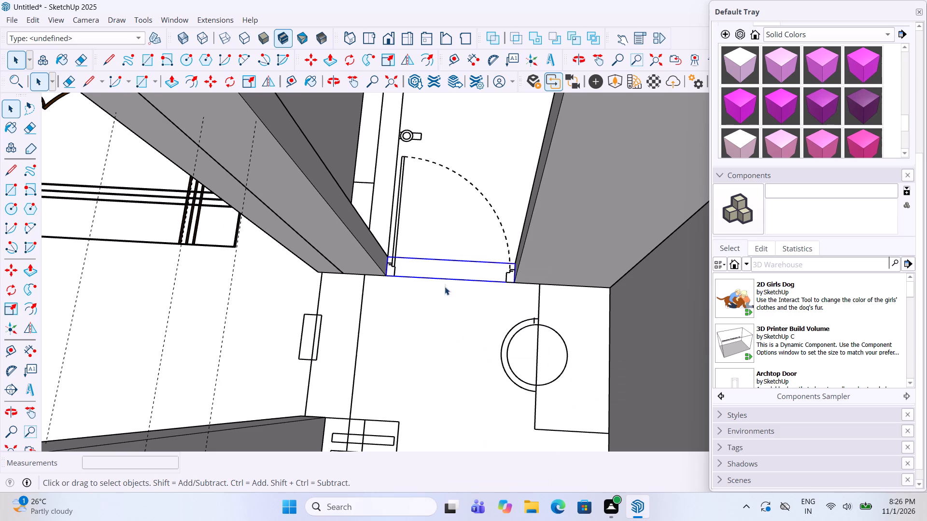
{"action": "triple_click", "coordinate": [443, 271]}
{"action": "key", "text": "p"}
{"action": "left_click", "coordinate": [449, 266]}
{"action": "scroll", "coordinate": [452, 264], "scroll_direction": "down", "scroll_amount": 6}
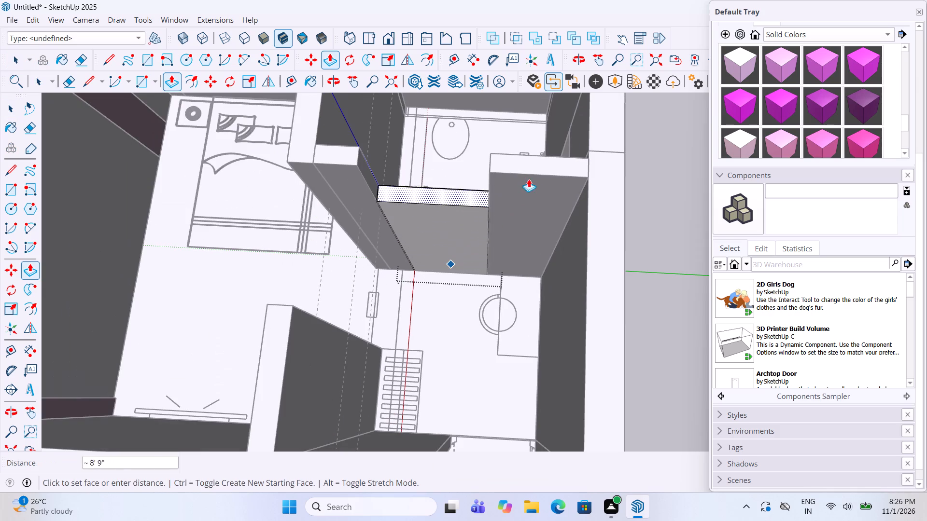
{"action": "left_click", "coordinate": [557, 165]}
{"action": "key", "text": "space"}
{"action": "left_click", "coordinate": [620, 195]}
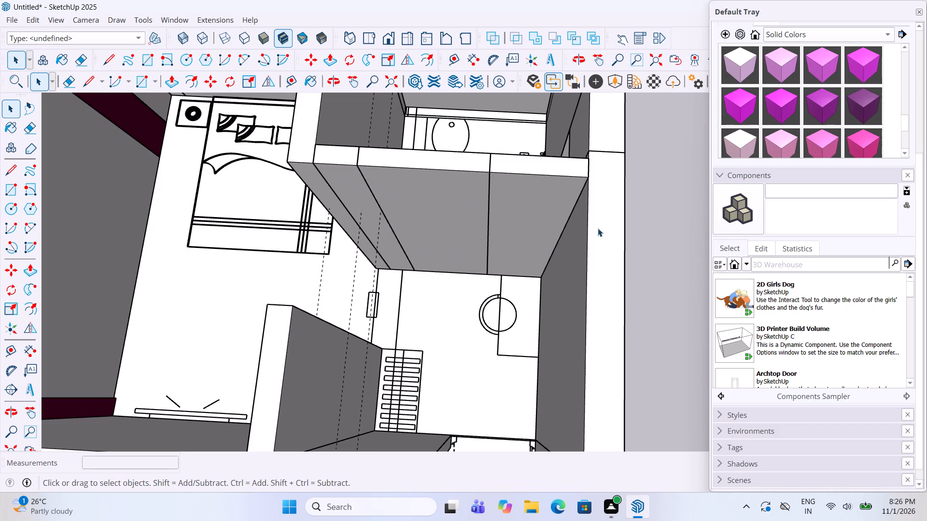
Place a horizontal guide 8' above the bottom edge of the new bathroom doorway panel.
{"action": "left_click", "coordinate": [13, 344]}
{"action": "middle_click_drag", "start_coordinate": [418, 367], "coordinate": [447, 299]}
{"action": "scroll", "coordinate": [458, 274], "scroll_direction": "up", "scroll_amount": 2}
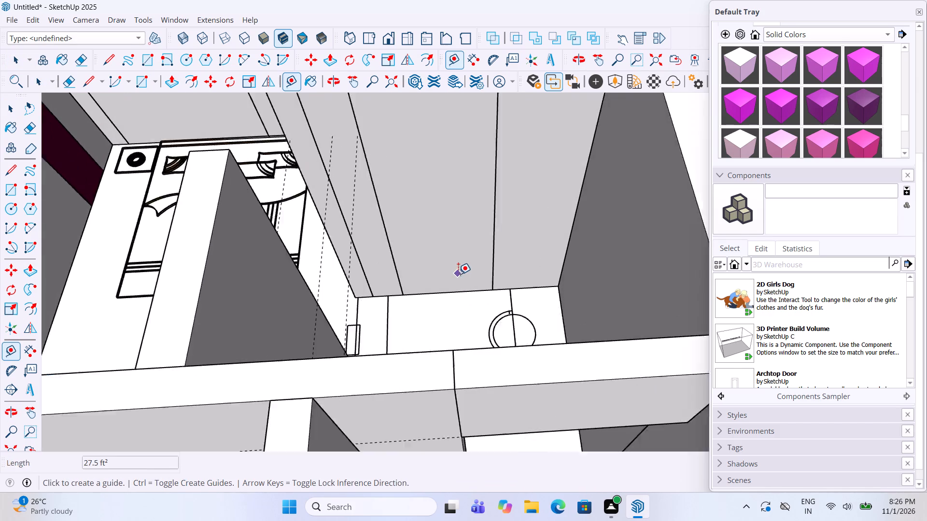
{"action": "scroll", "coordinate": [458, 274], "scroll_direction": "up", "scroll_amount": 1}
{"action": "left_click", "coordinate": [424, 296]}
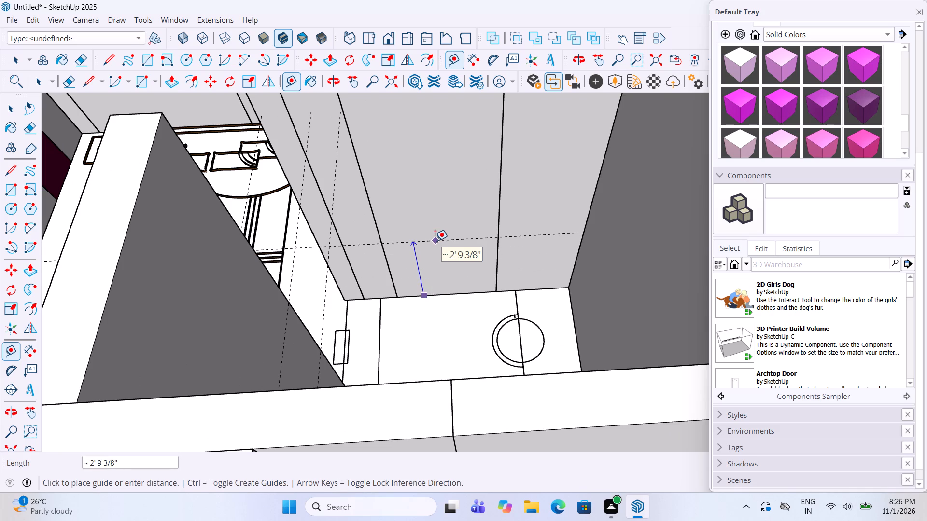
{"action": "type", "text": "8'"}
{"action": "key", "text": "Return"}
{"action": "key", "text": "space"}
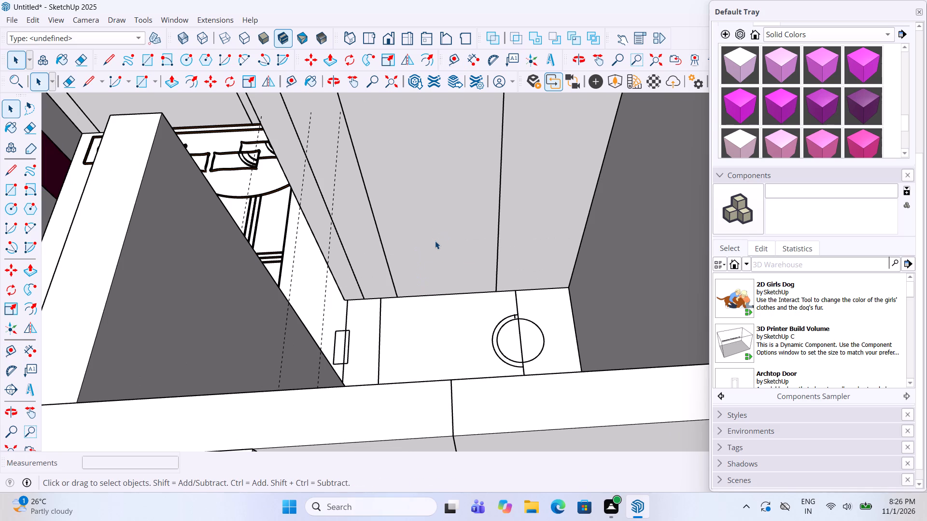
Open the bathroom doorway panel's group and draw an 8' by 2' 9" rectangle on its front face up to the guide.
{"action": "scroll", "coordinate": [435, 241], "scroll_direction": "down", "scroll_amount": 9}
{"action": "middle_click_drag", "start_coordinate": [430, 203], "coordinate": [442, 156]}
{"action": "scroll", "coordinate": [442, 156], "scroll_direction": "up", "scroll_amount": 5}
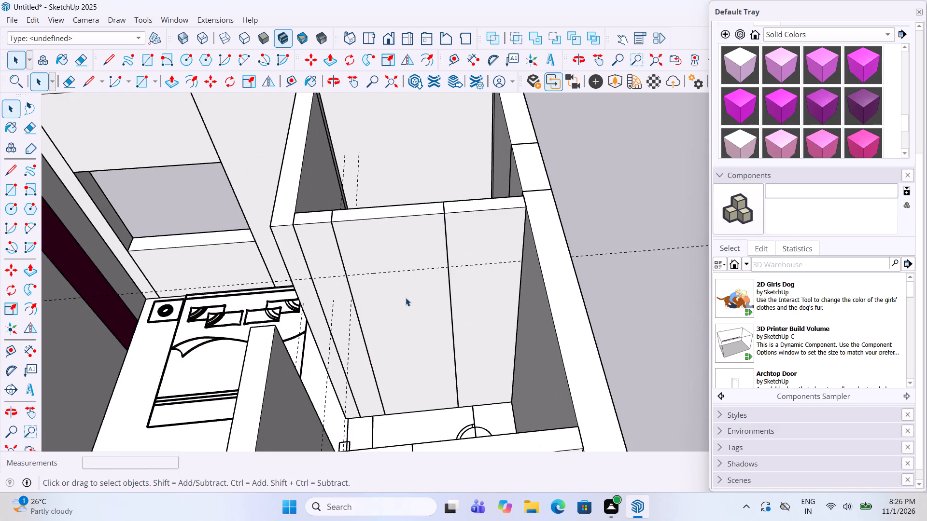
{"action": "double_click", "coordinate": [406, 299]}
{"action": "left_click", "coordinate": [8, 194]}
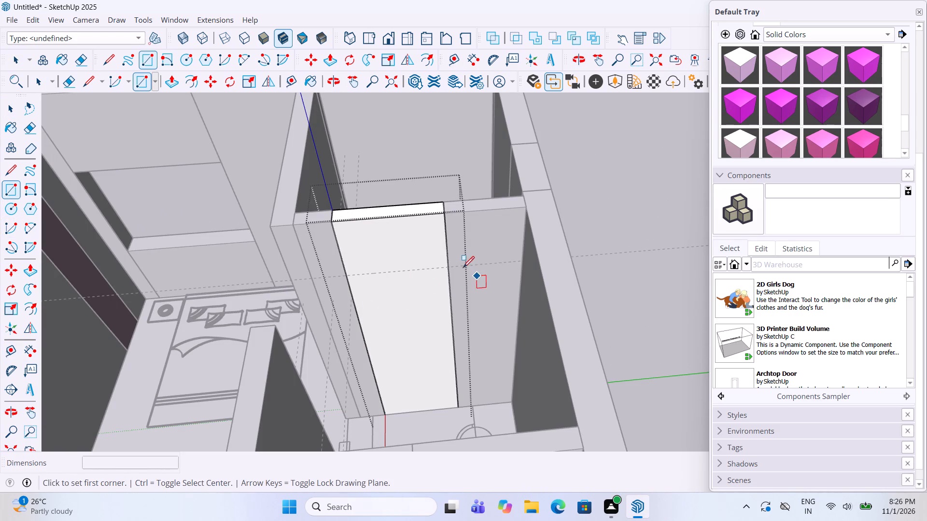
{"action": "left_click", "coordinate": [448, 269]}
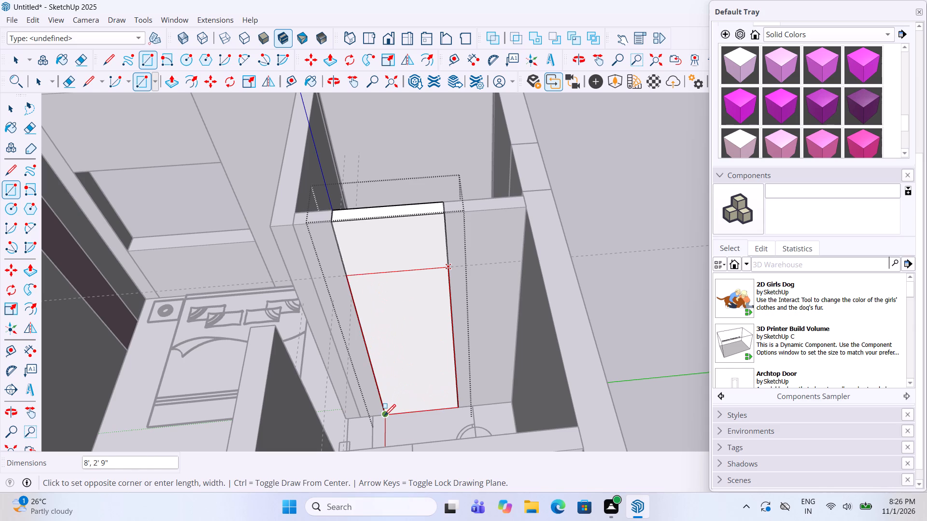
{"action": "left_click", "coordinate": [384, 417]}
Push the 8' by 2' 9" face back through the panel to cut the door opening, and exit the group.
{"action": "key", "text": "p"}
{"action": "left_click_drag", "start_coordinate": [403, 397], "coordinate": [403, 391]}
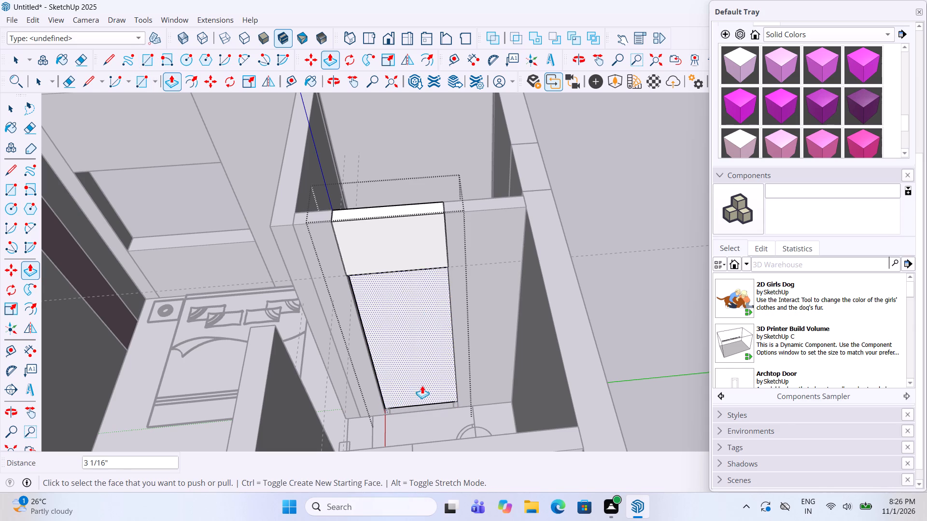
{"action": "left_click_drag", "start_coordinate": [422, 385], "coordinate": [424, 319]}
{"action": "key", "text": "space"}
{"action": "left_click", "coordinate": [601, 261]}
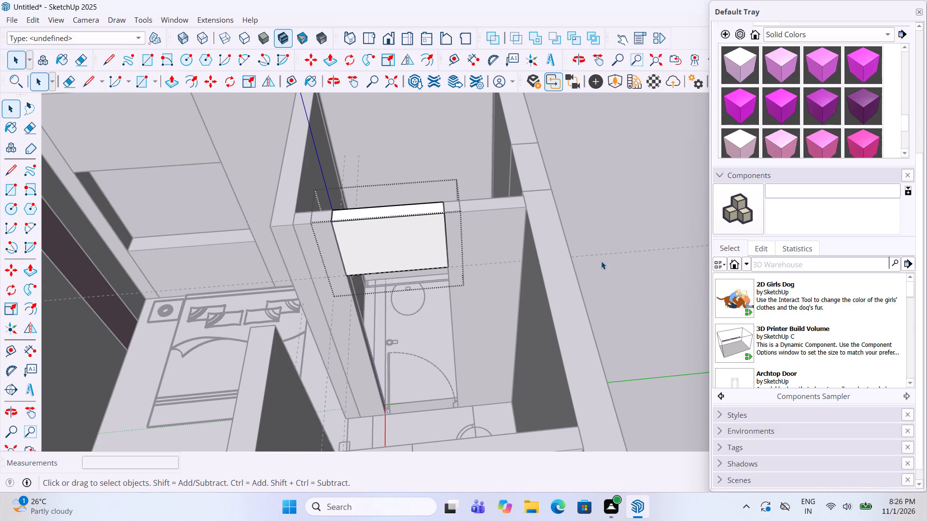
Inspect the furnished floor plan's rooms for doorways still lacking wall pieces, including the other bedroom's attached bathroom doorway.
{"action": "scroll", "coordinate": [601, 266], "scroll_direction": "down", "scroll_amount": 5}
{"action": "middle_click_drag", "start_coordinate": [443, 271], "coordinate": [338, 315]}
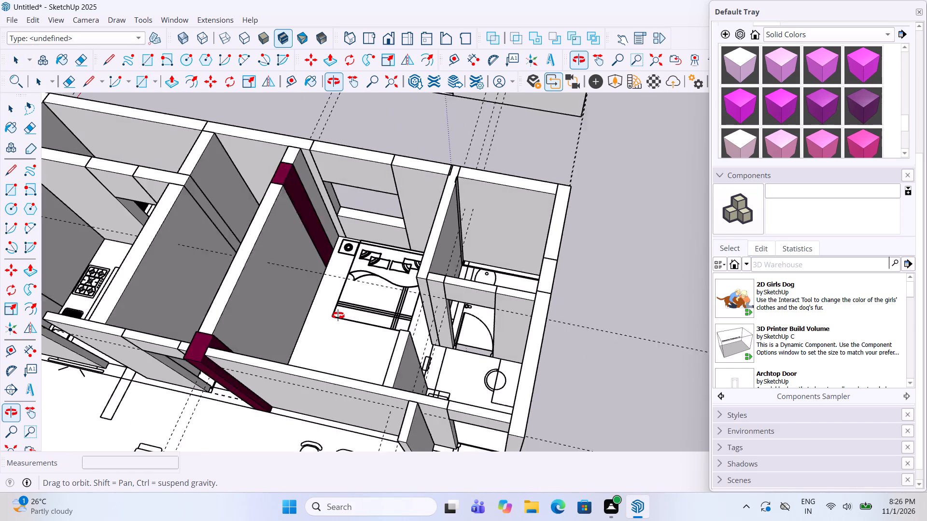
{"action": "middle_click_drag", "start_coordinate": [338, 315], "coordinate": [339, 315]}
{"action": "scroll", "coordinate": [478, 293], "scroll_direction": "down", "scroll_amount": 6}
{"action": "scroll", "coordinate": [313, 296], "scroll_direction": "up", "scroll_amount": 5}
{"action": "middle_click", "coordinate": [358, 361]}
{"action": "scroll", "coordinate": [453, 310], "scroll_direction": "down", "scroll_amount": 6}
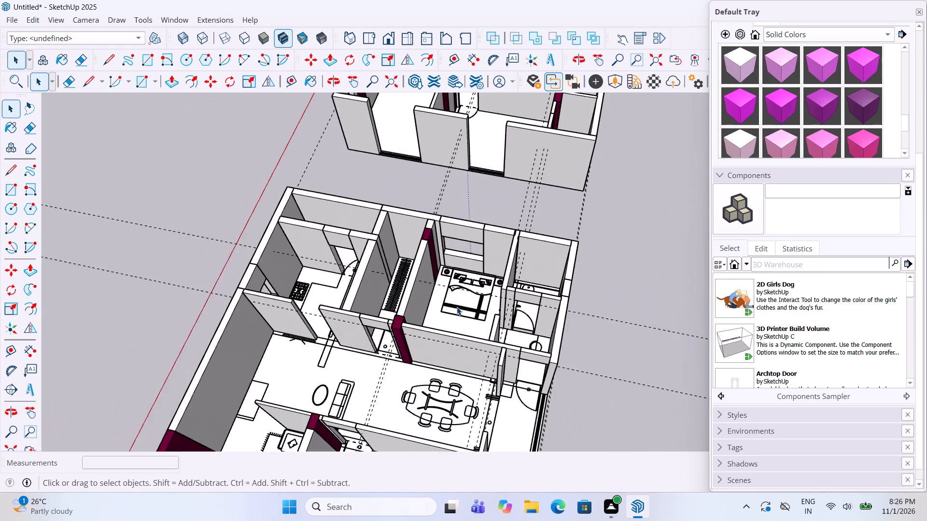
{"action": "scroll", "coordinate": [337, 339], "scroll_direction": "up", "scroll_amount": 7}
{"action": "middle_click_drag", "start_coordinate": [257, 341], "coordinate": [393, 390]}
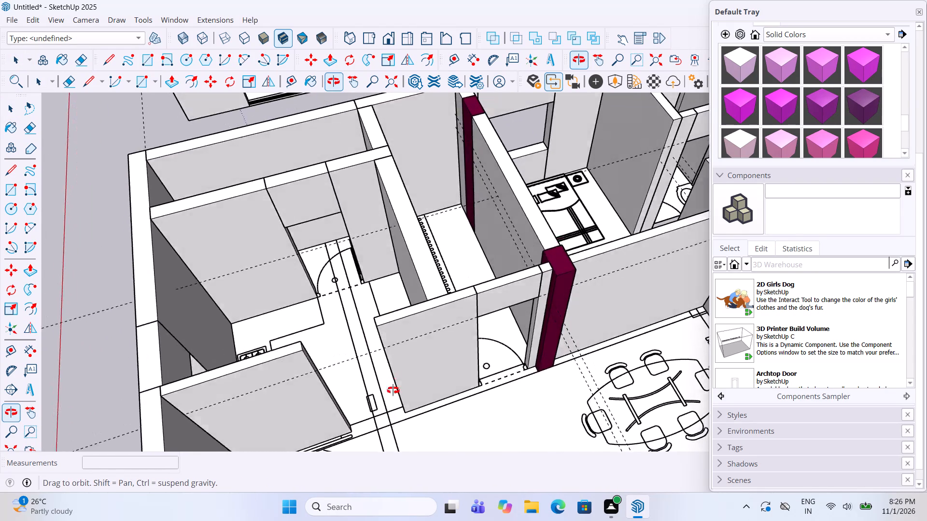
{"action": "middle_click_drag", "start_coordinate": [393, 390], "coordinate": [363, 406]}
{"action": "scroll", "coordinate": [302, 194], "scroll_direction": "up", "scroll_amount": 3}
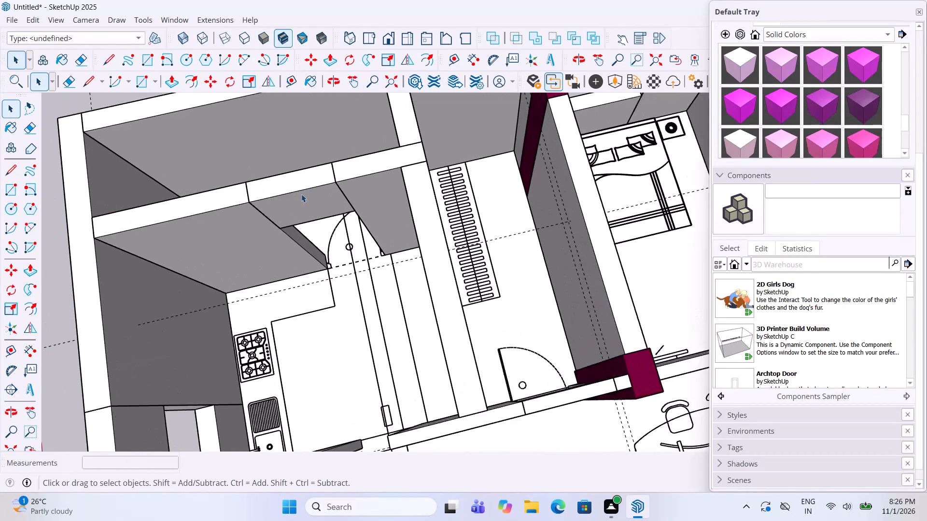
{"action": "scroll", "coordinate": [301, 194], "scroll_direction": "up", "scroll_amount": 1}
{"action": "scroll", "coordinate": [301, 194], "scroll_direction": "down", "scroll_amount": 9}
{"action": "middle_click_drag", "start_coordinate": [466, 327], "coordinate": [461, 252]}
{"action": "scroll", "coordinate": [456, 252], "scroll_direction": "down", "scroll_amount": 10}
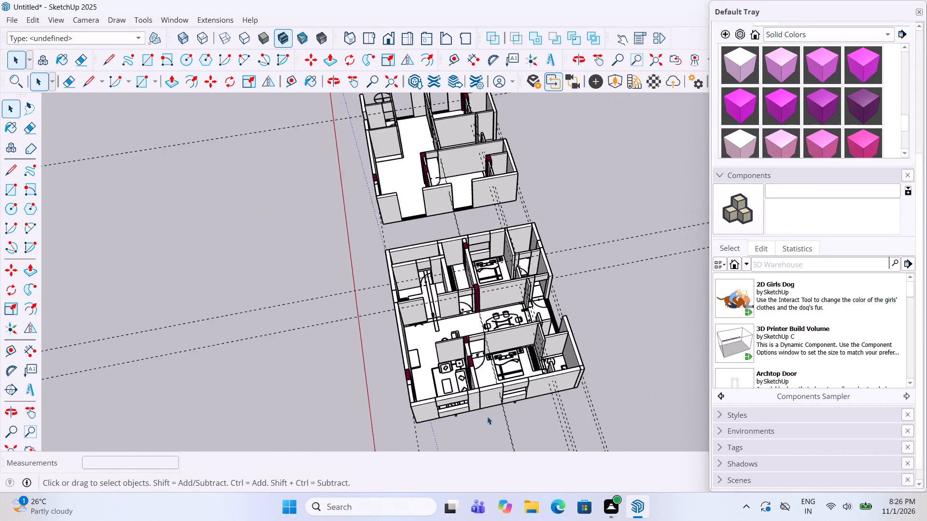
{"action": "scroll", "coordinate": [487, 416], "scroll_direction": "up", "scroll_amount": 11}
{"action": "middle_click_drag", "start_coordinate": [470, 385], "coordinate": [402, 384]}
{"action": "scroll", "coordinate": [403, 384], "scroll_direction": "down", "scroll_amount": 7}
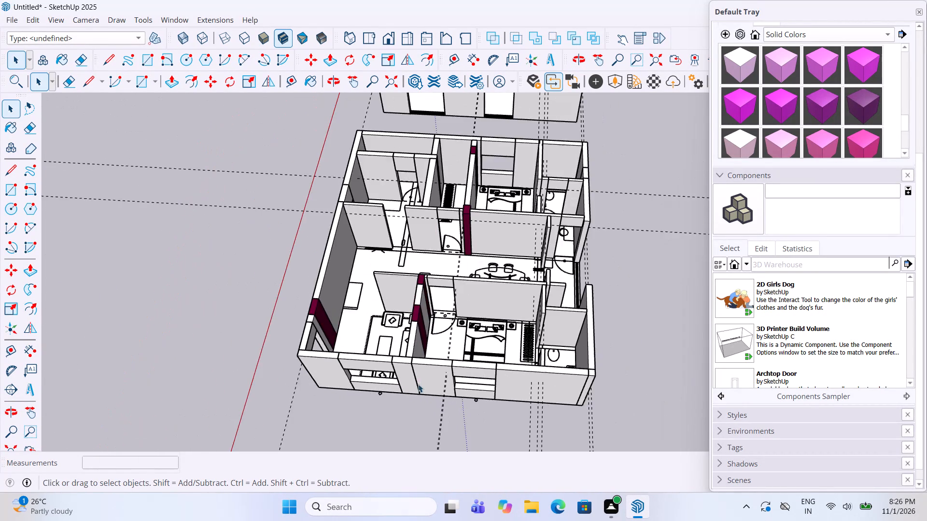
{"action": "scroll", "coordinate": [564, 385], "scroll_direction": "up", "scroll_amount": 5}
{"action": "middle_click_drag", "start_coordinate": [549, 326], "coordinate": [721, 398]}
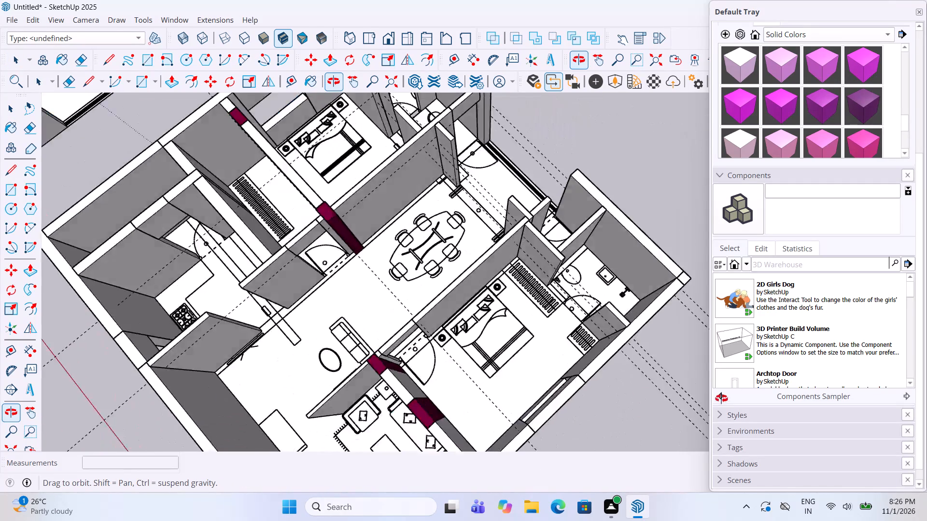
{"action": "middle_click_drag", "start_coordinate": [721, 398], "coordinate": [792, 370]}
{"action": "scroll", "coordinate": [579, 302], "scroll_direction": "up", "scroll_amount": 10}
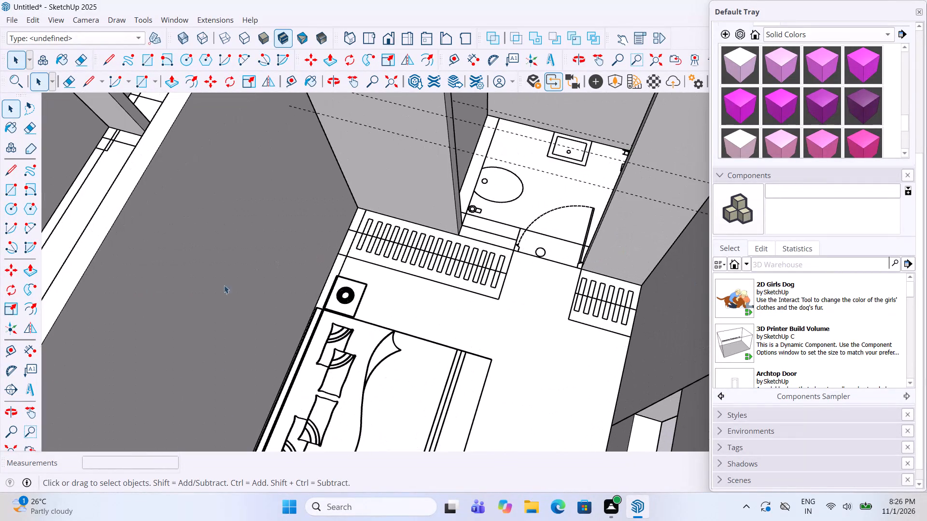
Draw a floor rectangle about 2' 1" long filling the wall gap beside the bedroom's attached bathroom doorway, and group it.
{"action": "left_click", "coordinate": [14, 187]}
{"action": "scroll", "coordinate": [487, 219], "scroll_direction": "up", "scroll_amount": 5}
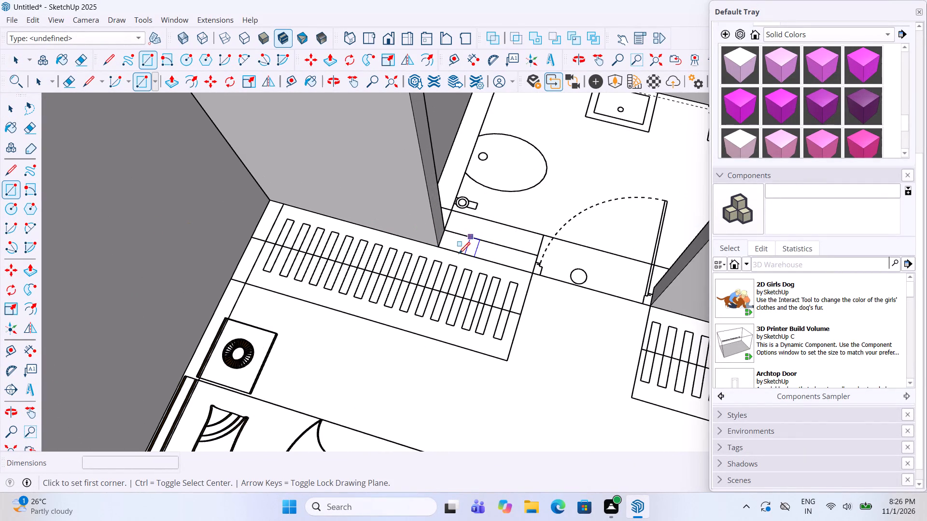
{"action": "left_click", "coordinate": [440, 241]}
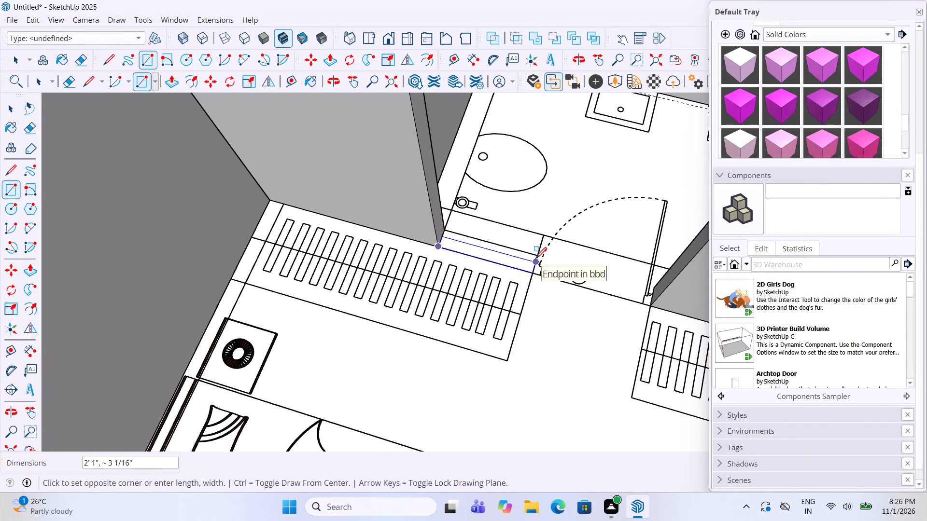
{"action": "left_click", "coordinate": [535, 253]}
{"action": "key", "text": "space"}
{"action": "left_click", "coordinate": [520, 263]}
{"action": "right_click", "coordinate": [520, 263]}
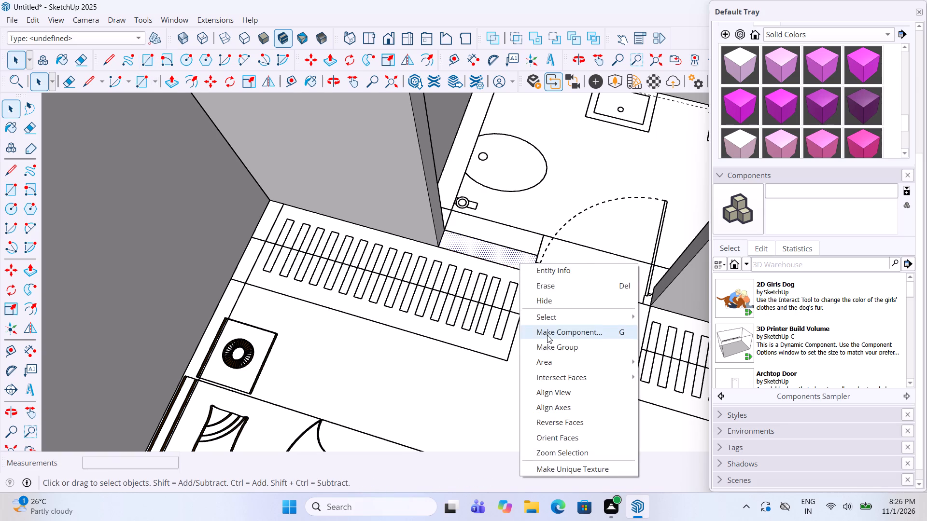
{"action": "left_click", "coordinate": [548, 342]}
Open the new gap piece's group, pull its face up to the height of the adjoining walls, and exit the group.
{"action": "left_click", "coordinate": [489, 253]}
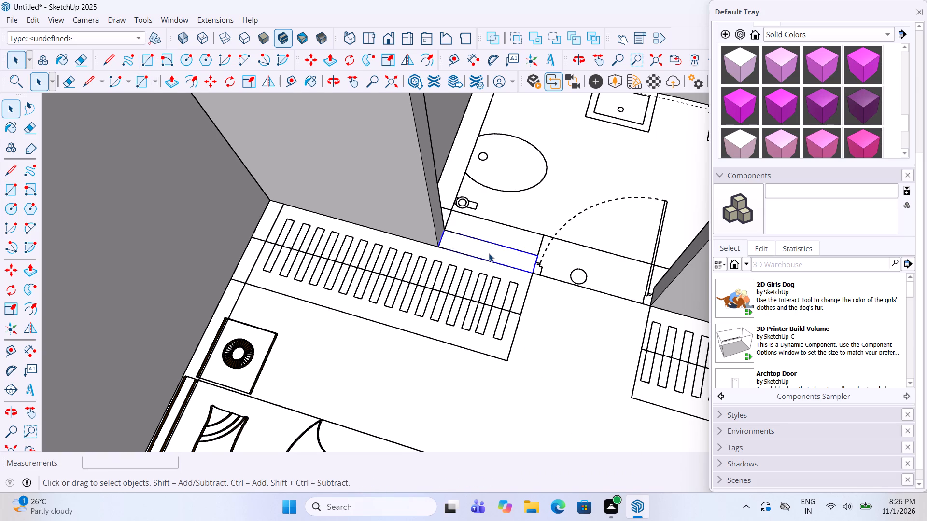
{"action": "left_click", "coordinate": [489, 253]}
{"action": "key", "text": "p"}
{"action": "left_click", "coordinate": [498, 255]}
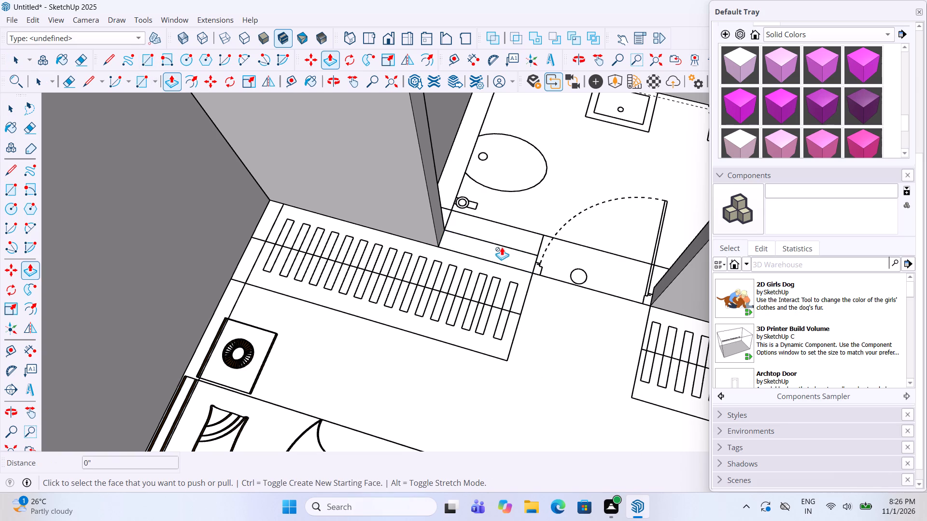
{"action": "key", "text": "space"}
{"action": "scroll", "coordinate": [349, 364], "scroll_direction": "down", "scroll_amount": 4}
{"action": "middle_click_drag", "start_coordinate": [357, 368], "coordinate": [485, 341]}
{"action": "scroll", "coordinate": [488, 294], "scroll_direction": "up", "scroll_amount": 3}
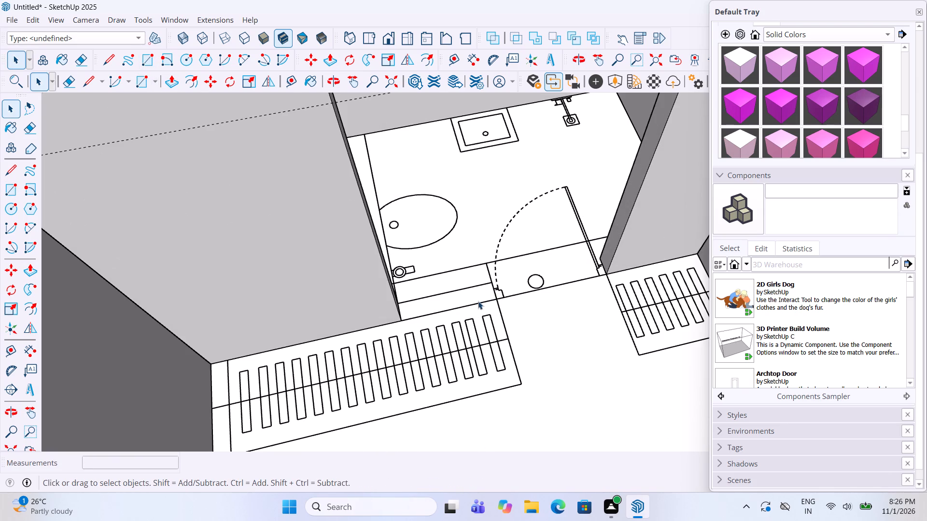
{"action": "double_click", "coordinate": [460, 297]}
{"action": "key", "text": "p"}
{"action": "left_click", "coordinate": [461, 297]}
{"action": "scroll", "coordinate": [459, 287], "scroll_direction": "down", "scroll_amount": 5}
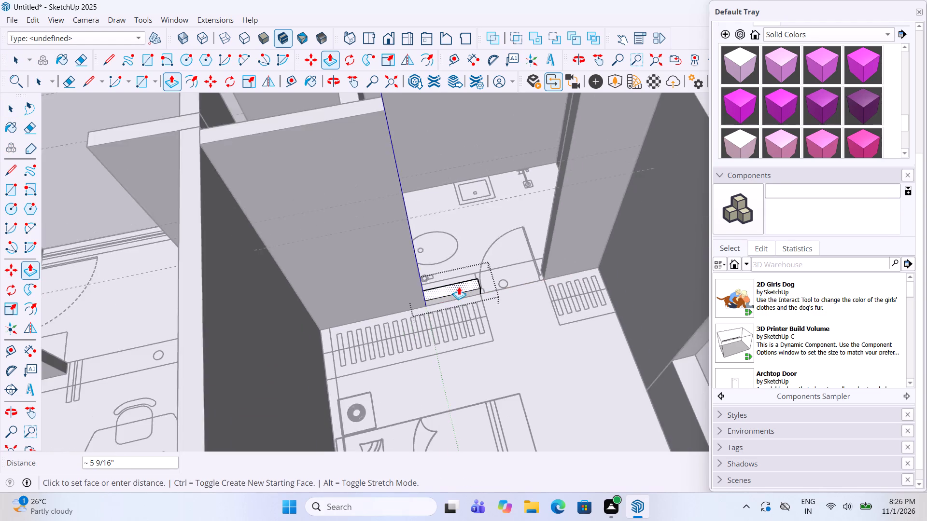
{"action": "scroll", "coordinate": [459, 287], "scroll_direction": "down", "scroll_amount": 4}
{"action": "left_click", "coordinate": [294, 302]}
{"action": "key", "text": "space"}
{"action": "left_click", "coordinate": [544, 348]}
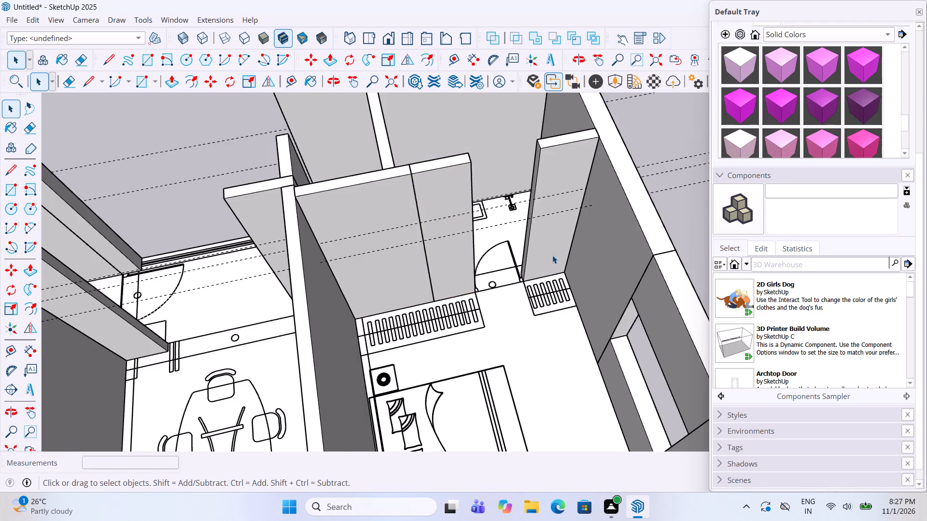
Draw a rectangle about 2' 6" by 6" across the bathroom doorway between the two wall ends and group it.
{"action": "scroll", "coordinate": [552, 255], "scroll_direction": "up", "scroll_amount": 4}
{"action": "left_click", "coordinate": [0, 187]}
{"action": "left_click", "coordinate": [19, 196]}
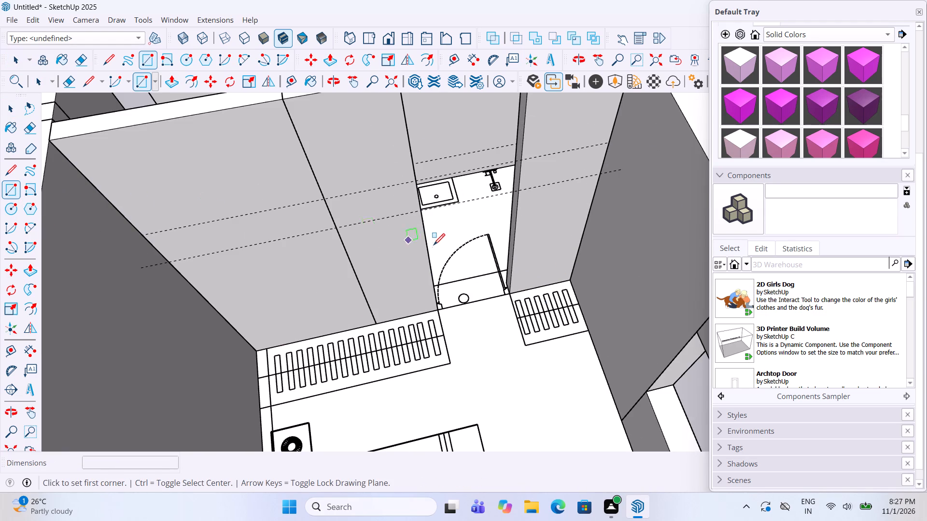
{"action": "scroll", "coordinate": [435, 246], "scroll_direction": "up", "scroll_amount": 5}
{"action": "middle_click_drag", "start_coordinate": [461, 301], "coordinate": [376, 280]}
{"action": "scroll", "coordinate": [387, 302], "scroll_direction": "up", "scroll_amount": 4}
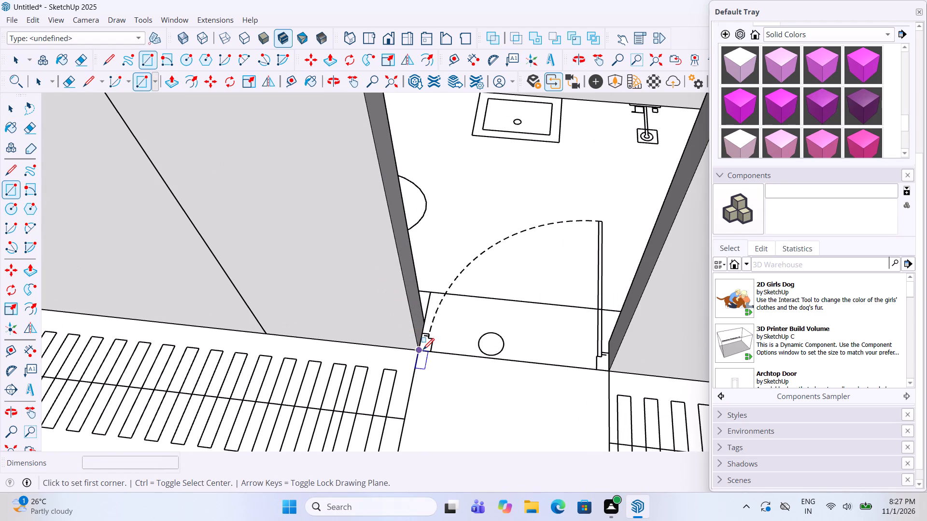
{"action": "left_click", "coordinate": [423, 351]}
{"action": "scroll", "coordinate": [623, 335], "scroll_direction": "up", "scroll_amount": 2}
{"action": "middle_click_drag", "start_coordinate": [627, 335], "coordinate": [680, 333]}
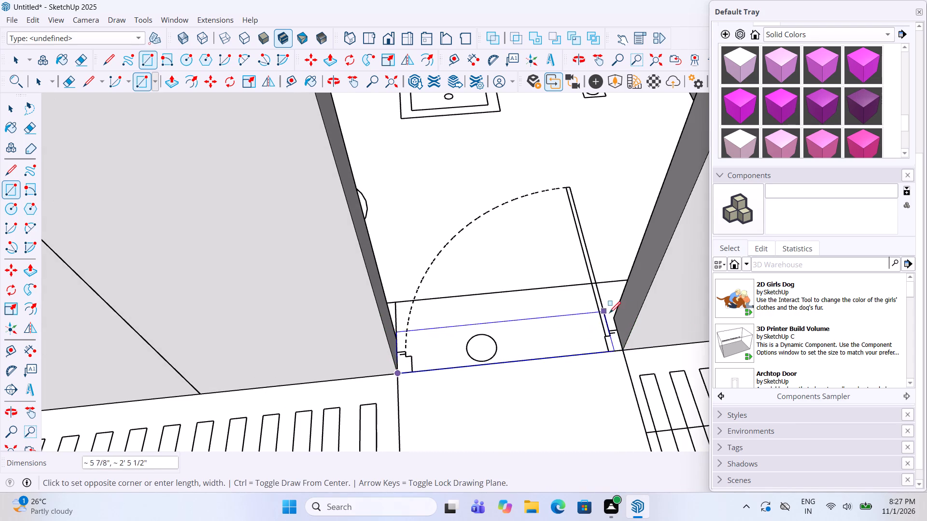
{"action": "left_click", "coordinate": [613, 316]}
{"action": "key", "text": "space"}
{"action": "left_click", "coordinate": [542, 340]}
{"action": "right_click", "coordinate": [542, 340]}
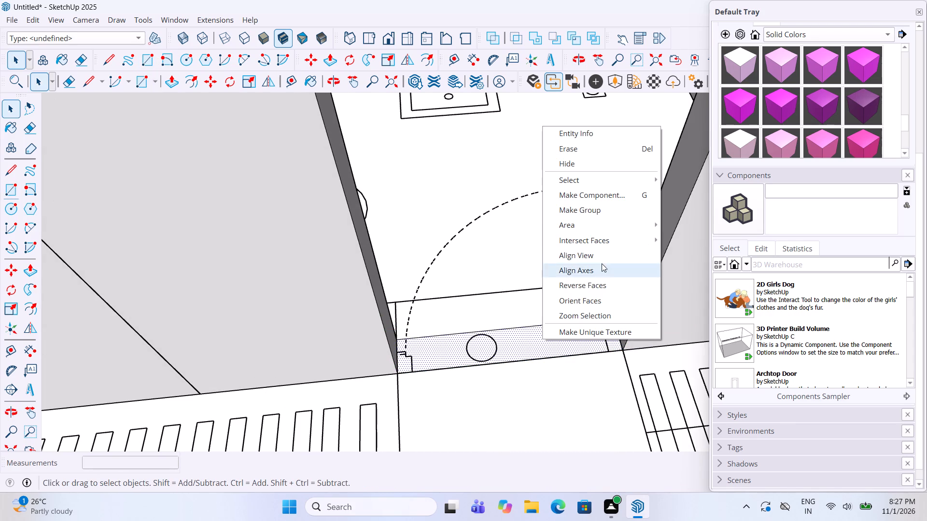
{"action": "left_click", "coordinate": [582, 214]}
Open the doorway rectangle's group, pull it up to the adjoining walls' full height, and exit the group.
{"action": "scroll", "coordinate": [534, 335], "scroll_direction": "up", "scroll_amount": 1}
{"action": "double_click", "coordinate": [534, 335]}
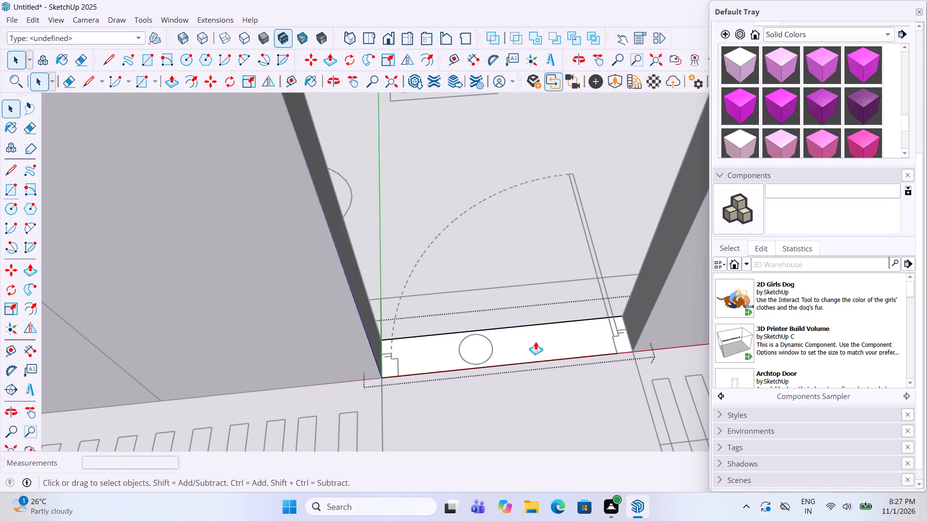
{"action": "key", "text": "p"}
{"action": "left_click", "coordinate": [537, 346]}
{"action": "scroll", "coordinate": [543, 328], "scroll_direction": "down", "scroll_amount": 16}
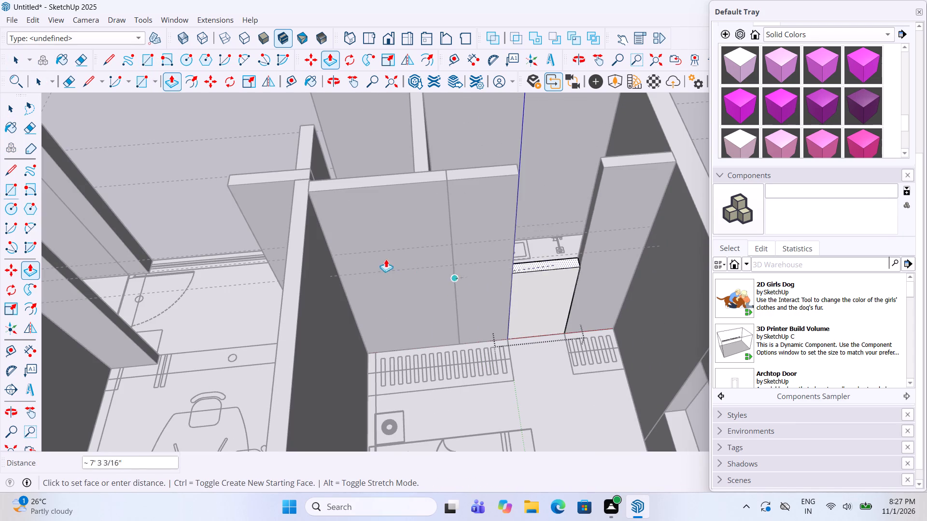
{"action": "left_click", "coordinate": [293, 274]}
{"action": "scroll", "coordinate": [281, 298], "scroll_direction": "down", "scroll_amount": 6}
{"action": "key", "text": "space"}
{"action": "left_click", "coordinate": [621, 227]}
Place a horizontal guide 8' above the bottom edge of the new bathroom doorway panel.
{"action": "scroll", "coordinate": [591, 246], "scroll_direction": "up", "scroll_amount": 1}
{"action": "middle_click_drag", "start_coordinate": [590, 246], "coordinate": [587, 244]}
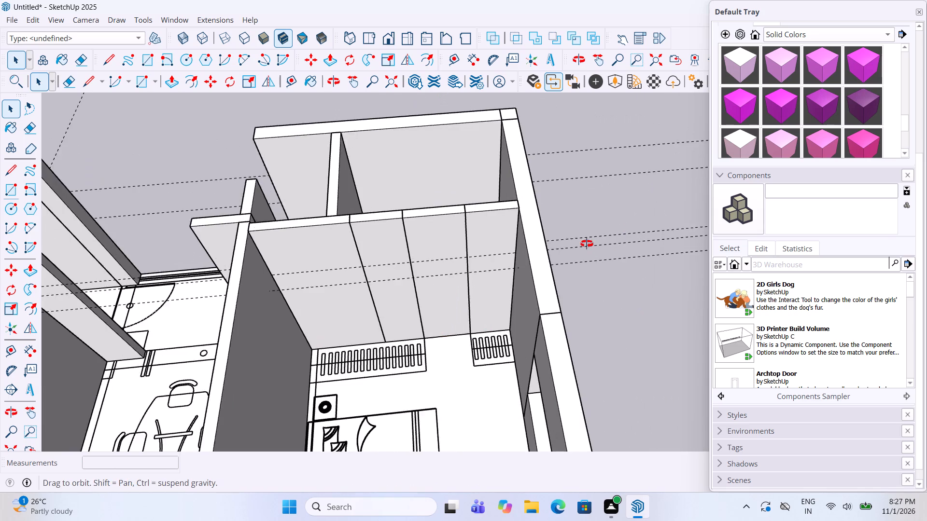
{"action": "scroll", "coordinate": [587, 244], "scroll_direction": "up", "scroll_amount": 1}
{"action": "middle_click_drag", "start_coordinate": [587, 244], "coordinate": [553, 233]}
{"action": "scroll", "coordinate": [424, 302], "scroll_direction": "up", "scroll_amount": 3}
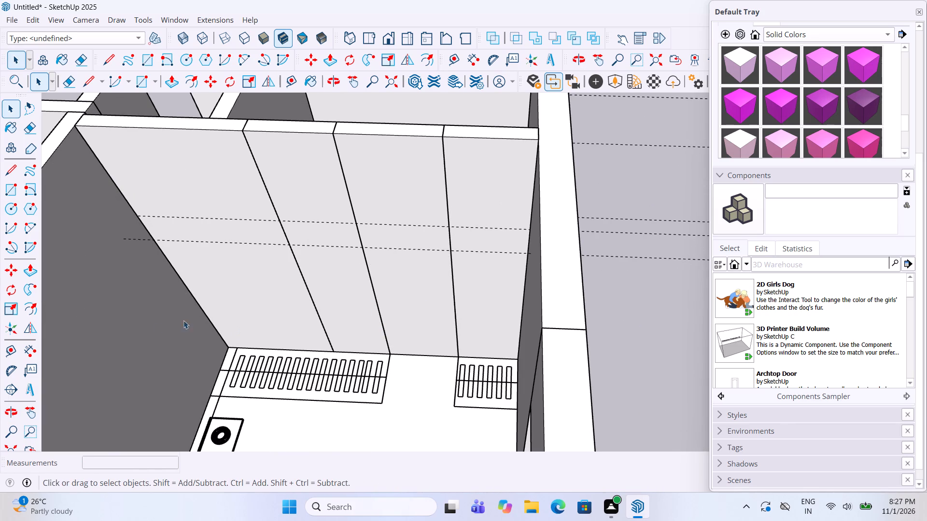
{"action": "left_click", "coordinate": [16, 348]}
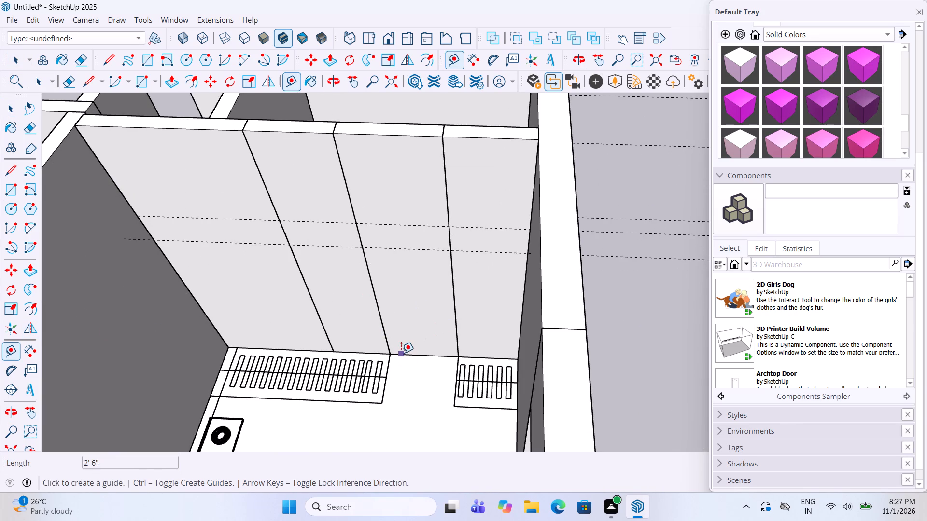
{"action": "left_click", "coordinate": [401, 353]}
{"action": "type", "text": "8'"}
{"action": "key", "text": "Return"}
{"action": "key", "text": "space"}
Open the bathroom doorway panel's group and draw a full-width rectangle on its face from the floor up to the 8' guide.
{"action": "double_click", "coordinate": [408, 312]}
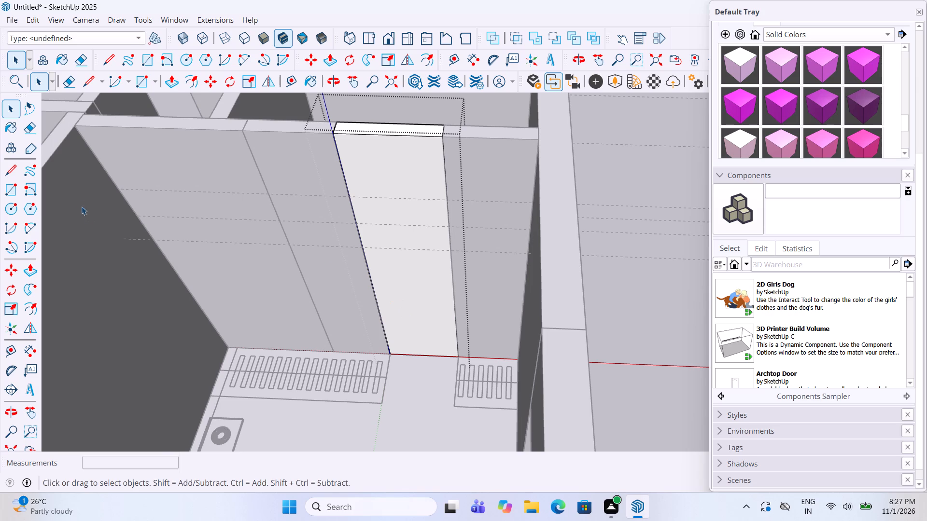
{"action": "left_click", "coordinate": [4, 192]}
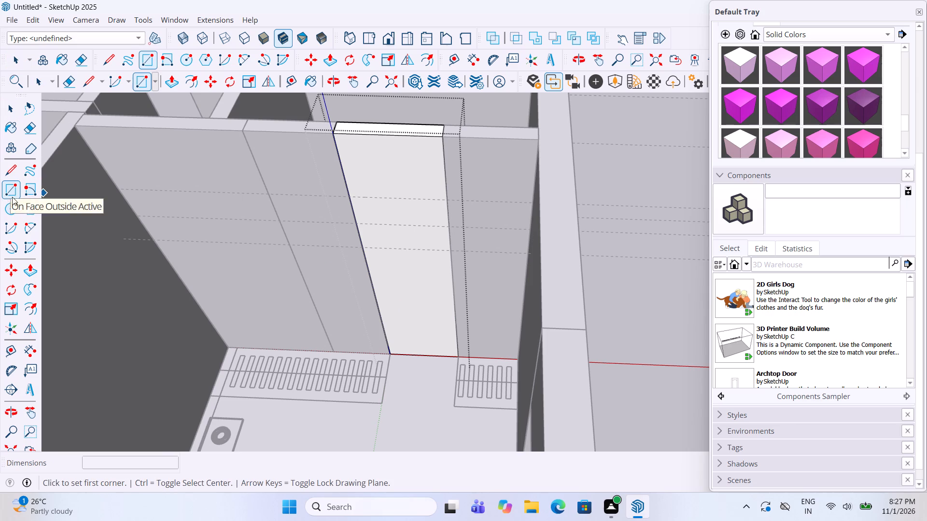
{"action": "scroll", "coordinate": [433, 202], "scroll_direction": "up", "scroll_amount": 5}
{"action": "left_click", "coordinate": [460, 196]}
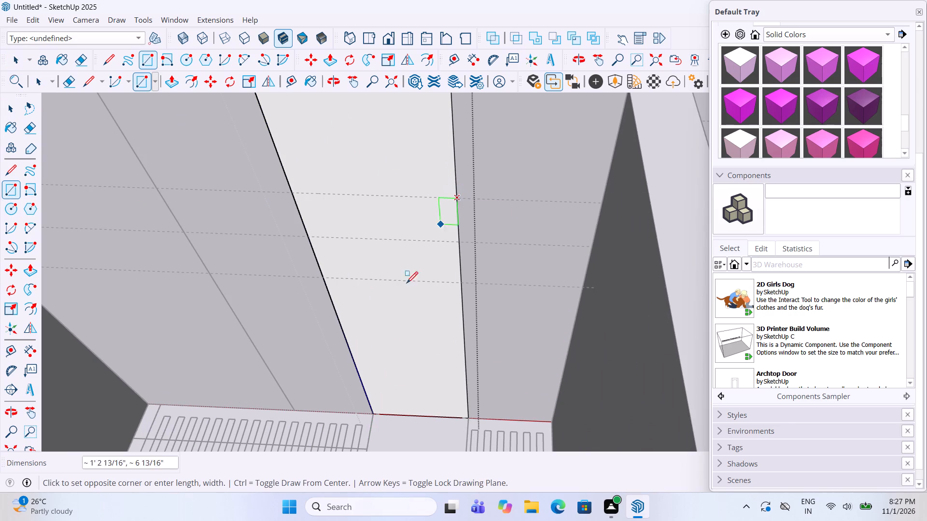
{"action": "left_click", "coordinate": [372, 418]}
Push the 8'-high face back through the doorway panel to cut the door opening, and exit the group.
{"action": "key", "text": "p"}
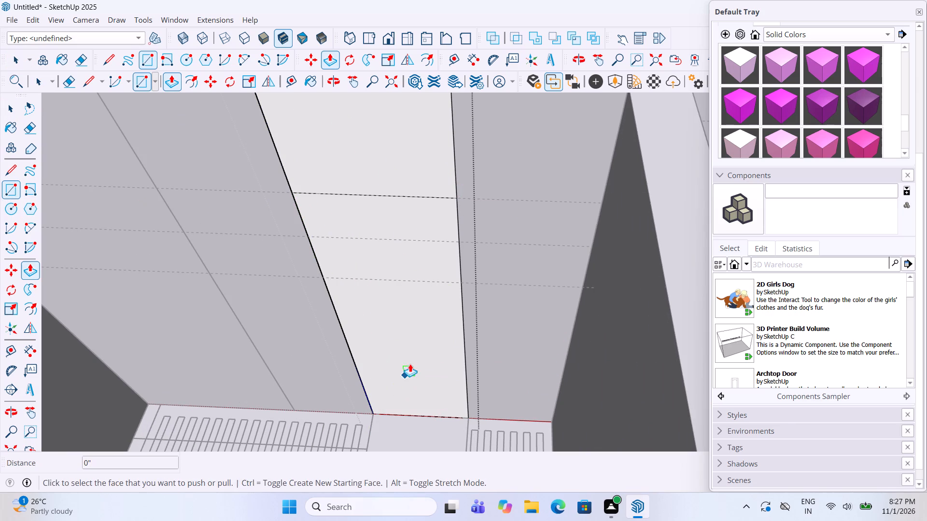
{"action": "left_click", "coordinate": [410, 364]}
{"action": "left_click", "coordinate": [428, 261]}
{"action": "key", "text": "space"}
{"action": "scroll", "coordinate": [375, 347], "scroll_direction": "down", "scroll_amount": 10}
{"action": "left_click", "coordinate": [579, 212]}
Select the cluster of horizontal guides crossing the rear rooms of the floor plans and delete them.
{"action": "middle_click", "coordinate": [575, 220]}
{"action": "left_click_drag", "start_coordinate": [618, 392], "coordinate": [618, 390]}
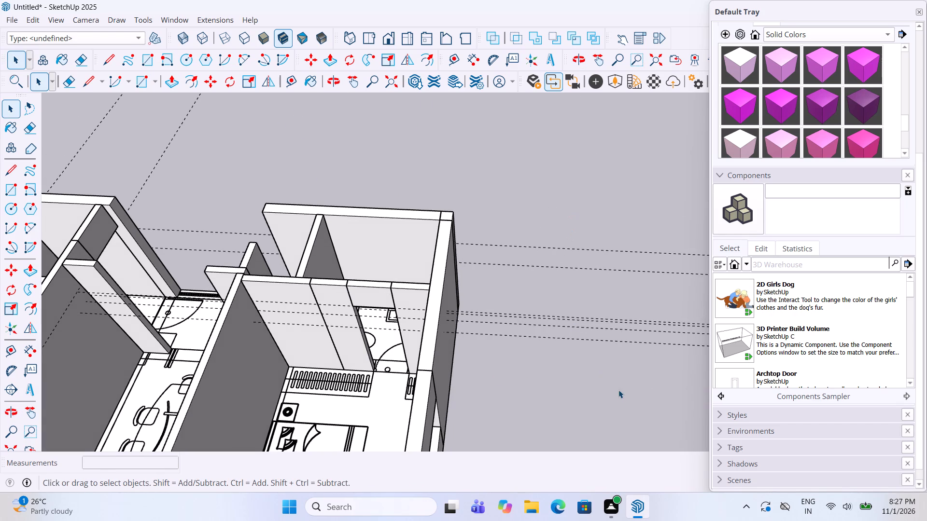
{"action": "left_click_drag", "start_coordinate": [618, 390], "coordinate": [576, 198]}
{"action": "scroll", "coordinate": [441, 260], "scroll_direction": "down", "scroll_amount": 11}
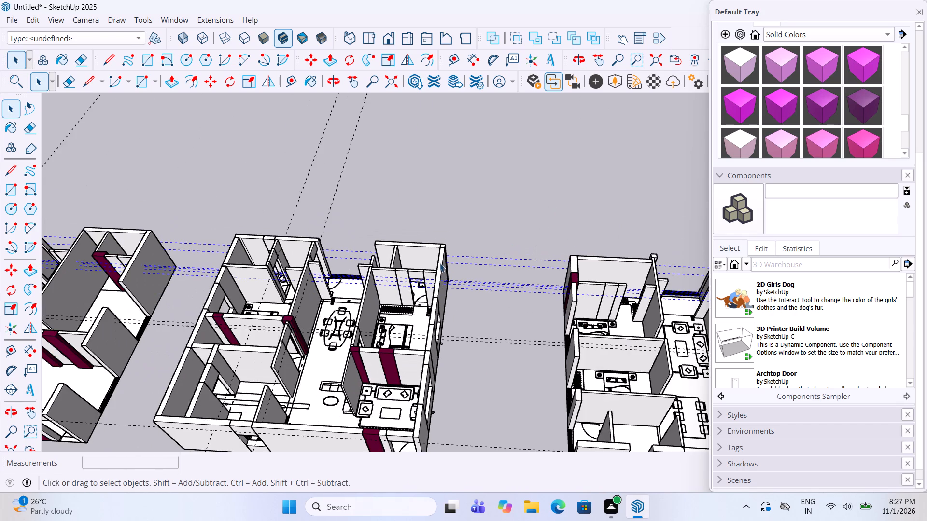
{"action": "scroll", "coordinate": [440, 263], "scroll_direction": "down", "scroll_amount": 4}
{"action": "key", "text": "Delete"}
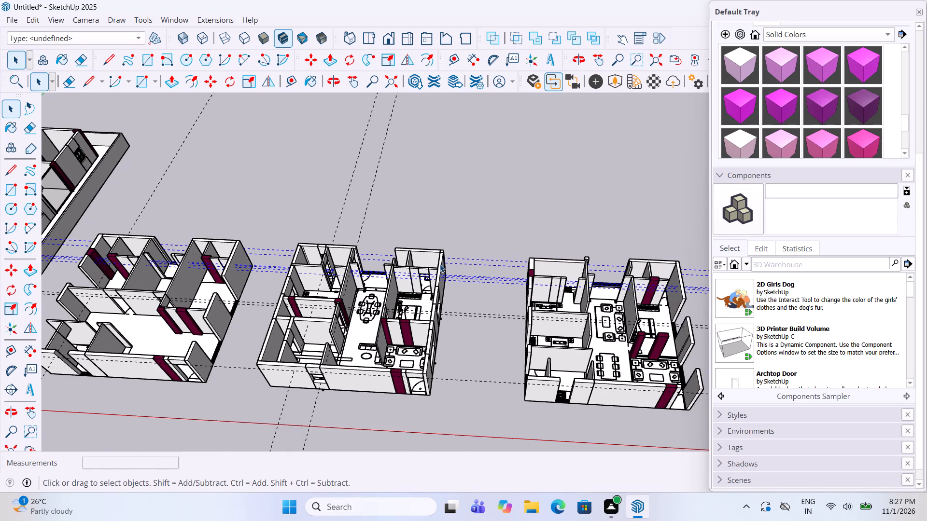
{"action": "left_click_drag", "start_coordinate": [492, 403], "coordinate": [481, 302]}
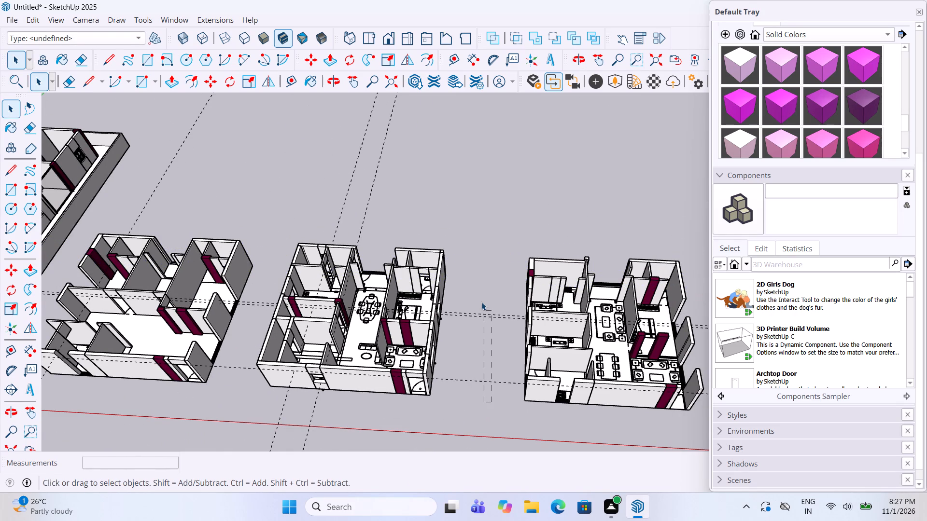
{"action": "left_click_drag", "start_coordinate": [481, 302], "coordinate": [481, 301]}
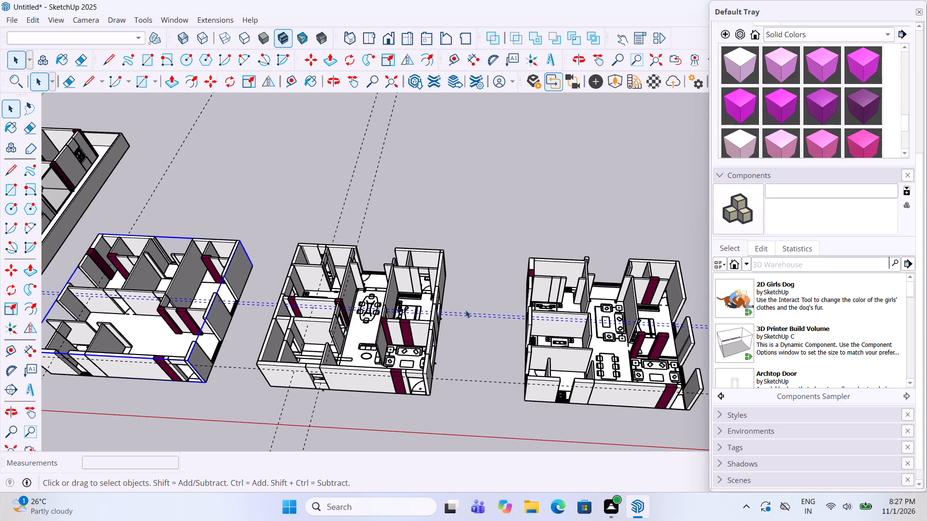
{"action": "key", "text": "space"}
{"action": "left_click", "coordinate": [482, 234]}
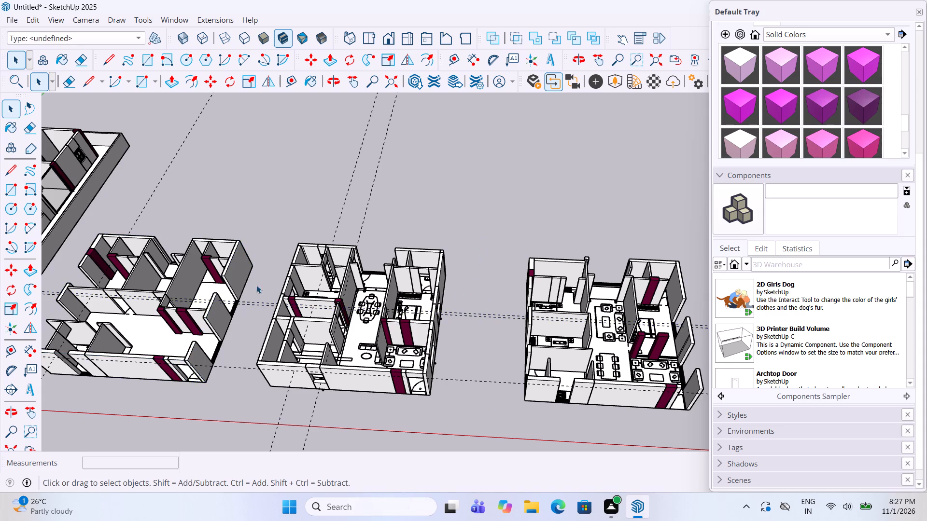
Delete the pair of horizontal guides running through the middle of the floor plans.
{"action": "scroll", "coordinate": [254, 283], "scroll_direction": "down", "scroll_amount": 6}
{"action": "scroll", "coordinate": [85, 303], "scroll_direction": "up", "scroll_amount": 9}
{"action": "scroll", "coordinate": [172, 285], "scroll_direction": "up", "scroll_amount": 3}
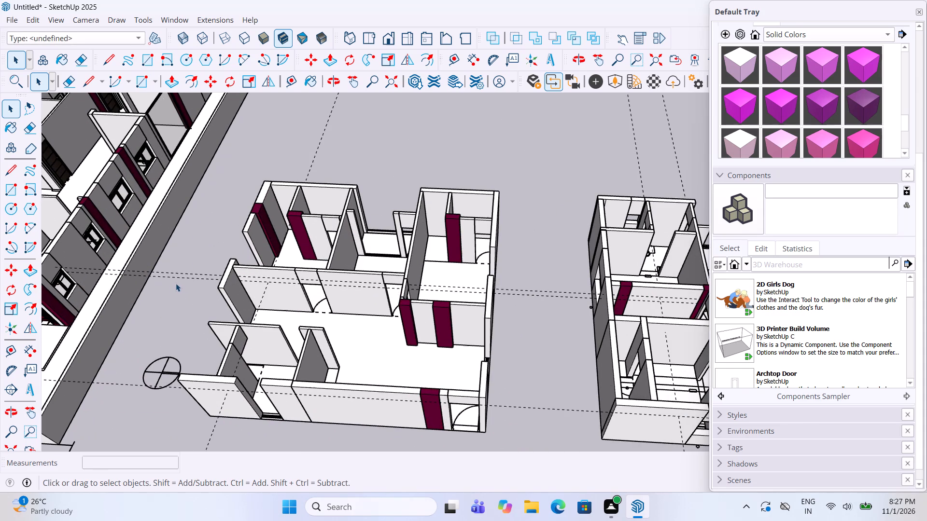
{"action": "left_click_drag", "start_coordinate": [185, 283], "coordinate": [184, 262]}
{"action": "left_click_drag", "start_coordinate": [184, 278], "coordinate": [173, 263]}
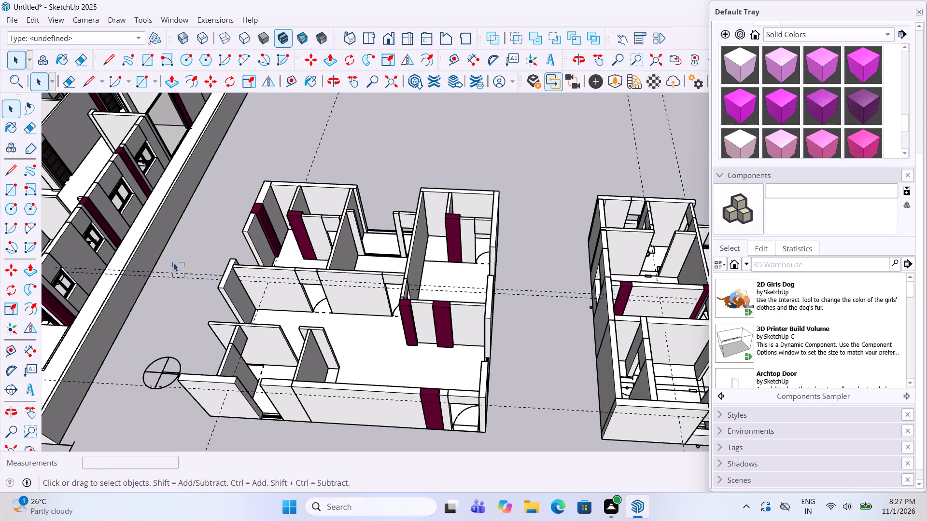
{"action": "key", "text": "Delete"}
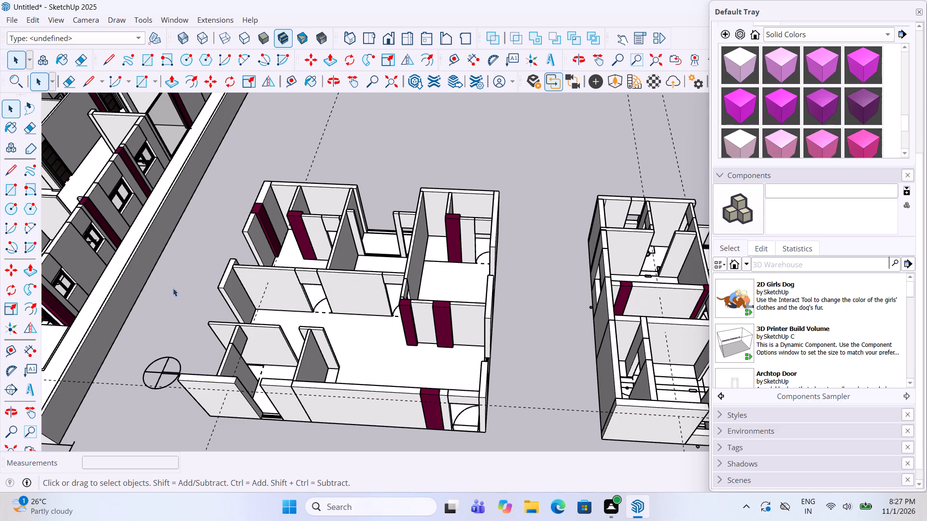
Explode the front corner wall group next to the circular symbol of the unfurnished floor plan.
{"action": "left_click_drag", "start_coordinate": [115, 383], "coordinate": [107, 377]}
{"action": "left_click_drag", "start_coordinate": [112, 393], "coordinate": [101, 377]}
{"action": "right_click", "coordinate": [205, 384]}
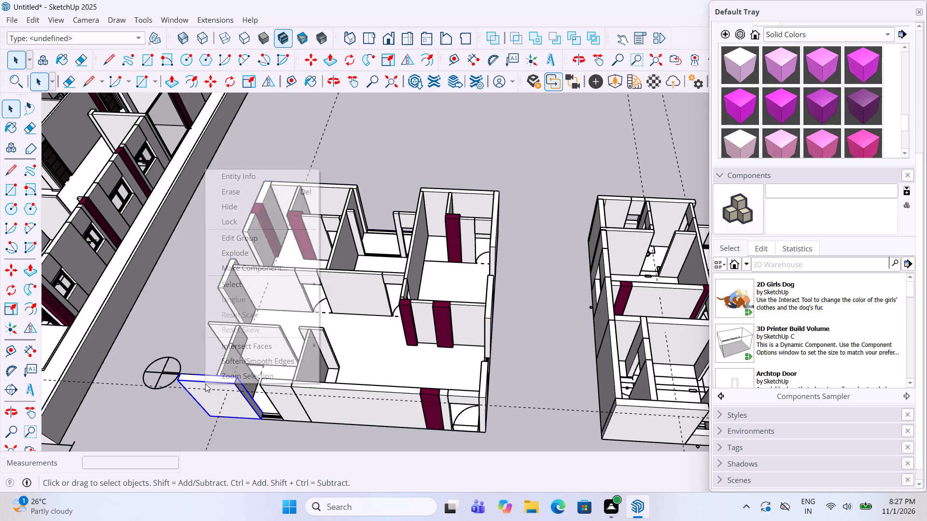
{"action": "left_click", "coordinate": [254, 256]}
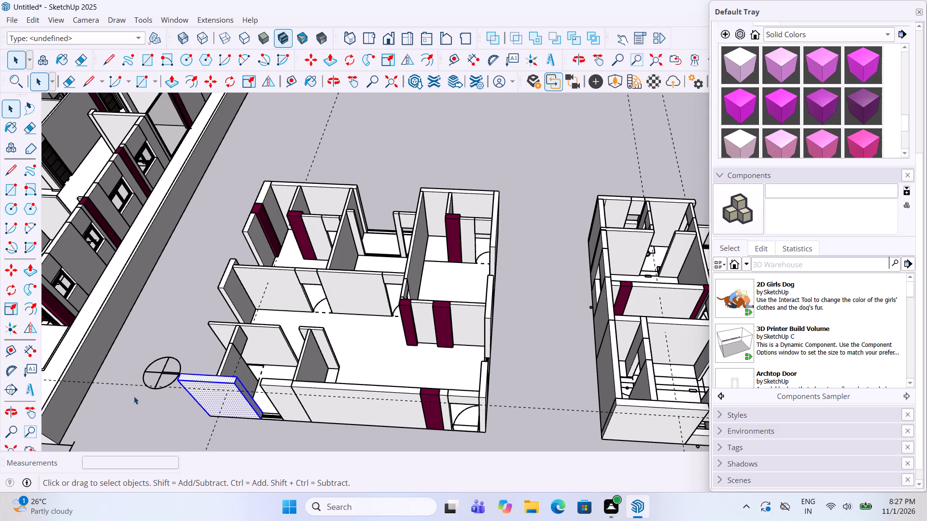
Explode the wall group at the front corner by the entrance door of the unfurnished floor plan.
{"action": "left_click_drag", "start_coordinate": [133, 396], "coordinate": [120, 379]}
{"action": "left_click_drag", "start_coordinate": [126, 390], "coordinate": [121, 390]}
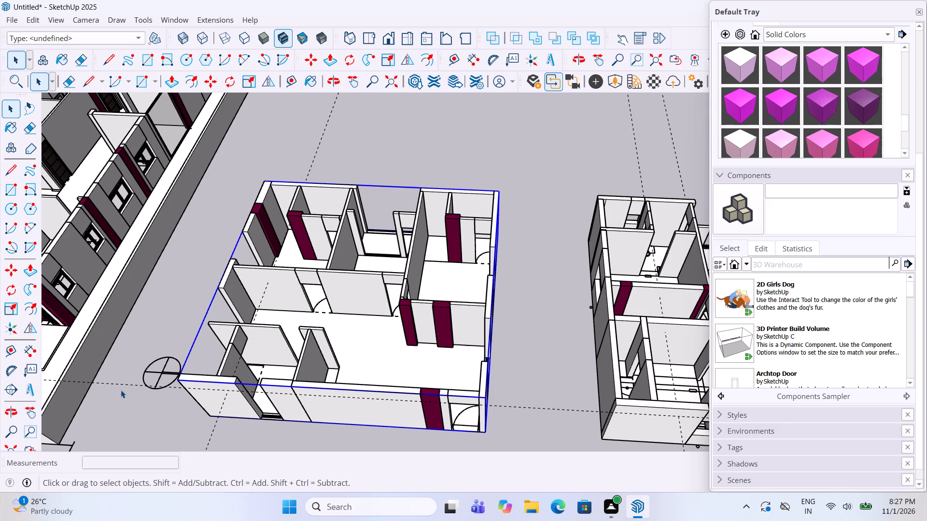
{"action": "left_click_drag", "start_coordinate": [121, 390], "coordinate": [111, 370]}
{"action": "left_click_drag", "start_coordinate": [122, 390], "coordinate": [113, 378]}
{"action": "scroll", "coordinate": [330, 380], "scroll_direction": "down", "scroll_amount": 4}
{"action": "scroll", "coordinate": [431, 397], "scroll_direction": "up", "scroll_amount": 4}
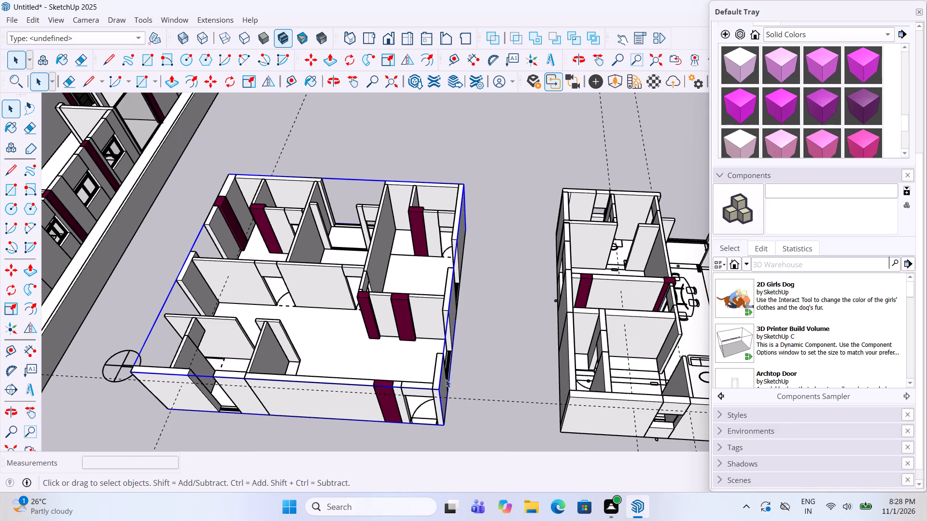
{"action": "right_click", "coordinate": [432, 389]}
{"action": "left_click", "coordinate": [496, 259]}
{"action": "left_click_drag", "start_coordinate": [519, 427], "coordinate": [517, 427]}
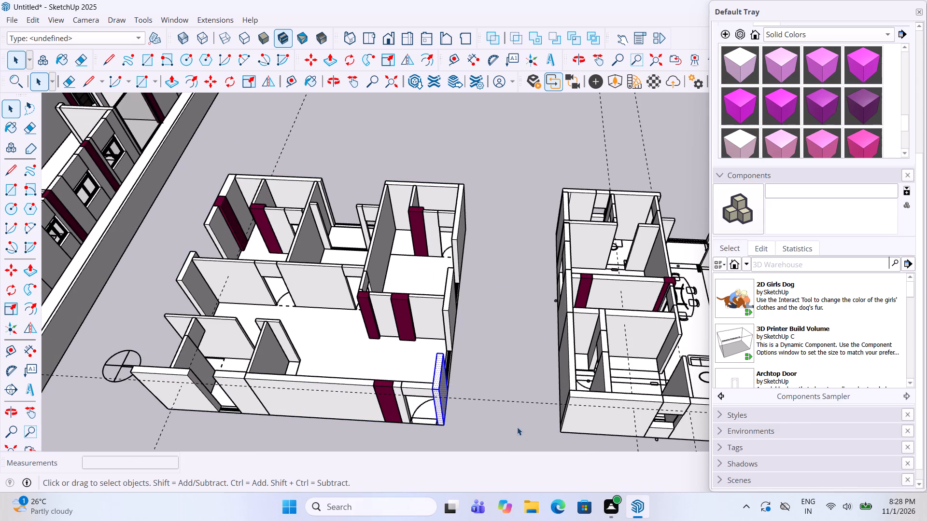
Explode the adjoining group at the unfurnished plan's front entrance doorway, which still holds the horizontal guide.
{"action": "left_click_drag", "start_coordinate": [517, 427], "coordinate": [499, 378]}
{"action": "right_click", "coordinate": [410, 391]}
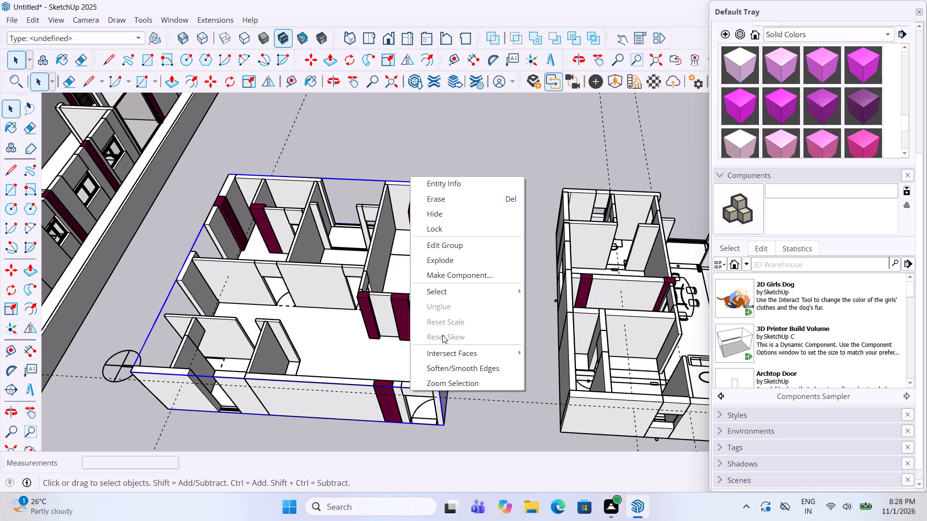
{"action": "left_click", "coordinate": [459, 267]}
{"action": "key", "text": "space"}
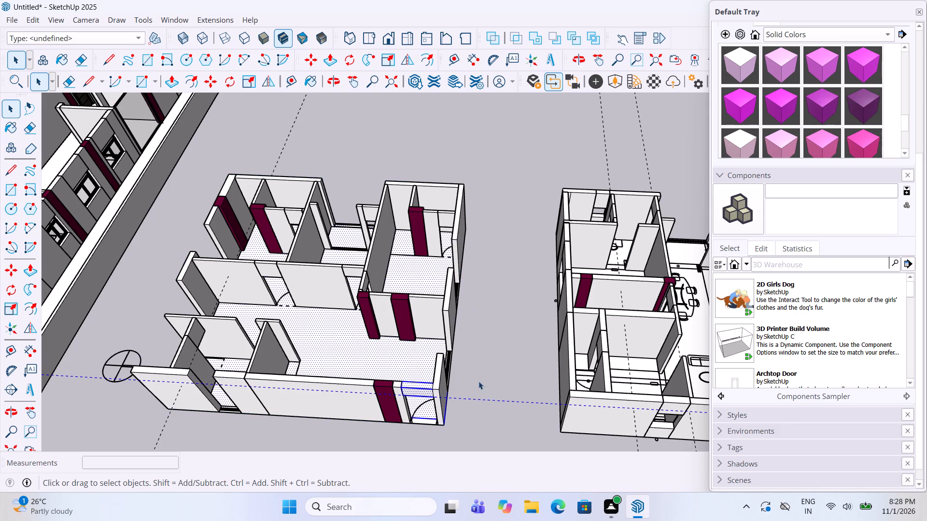
Delete the horizontal guide crossing the front of the floor plans.
{"action": "left_click_drag", "start_coordinate": [480, 426], "coordinate": [465, 379]}
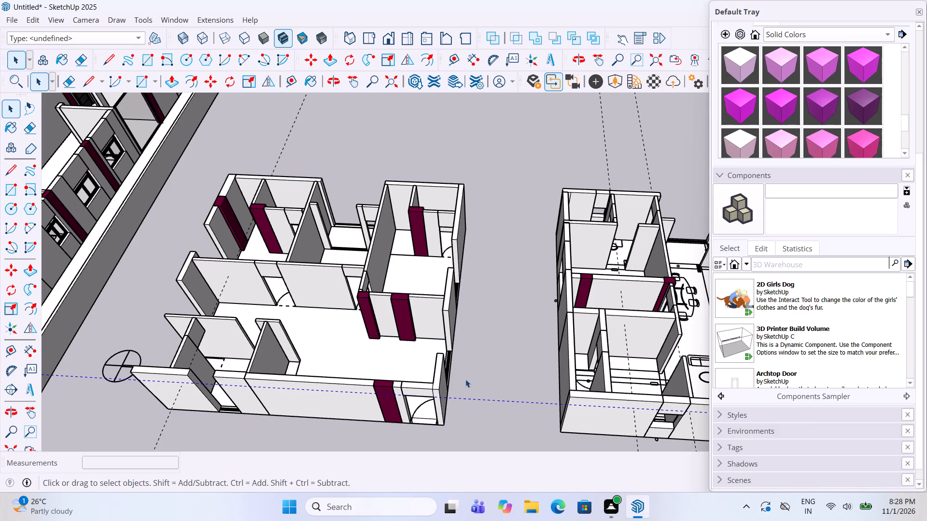
{"action": "key", "text": "Delete"}
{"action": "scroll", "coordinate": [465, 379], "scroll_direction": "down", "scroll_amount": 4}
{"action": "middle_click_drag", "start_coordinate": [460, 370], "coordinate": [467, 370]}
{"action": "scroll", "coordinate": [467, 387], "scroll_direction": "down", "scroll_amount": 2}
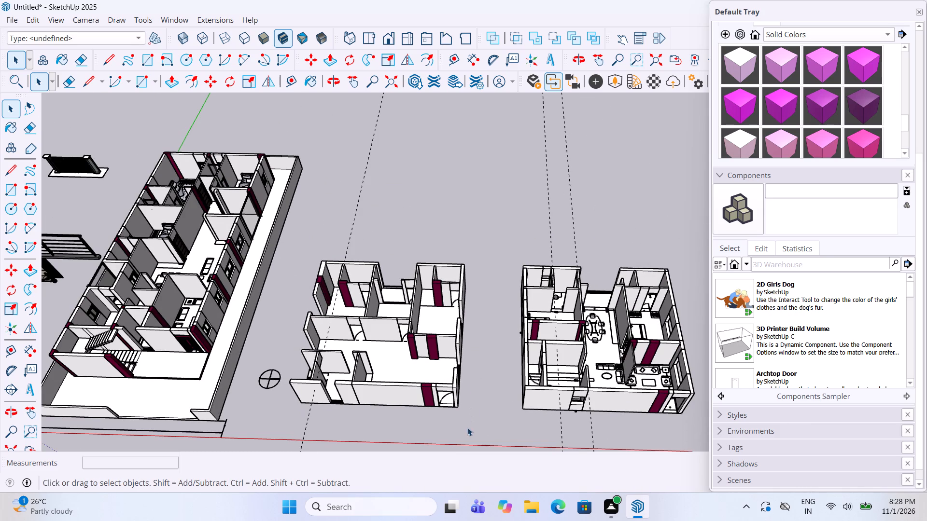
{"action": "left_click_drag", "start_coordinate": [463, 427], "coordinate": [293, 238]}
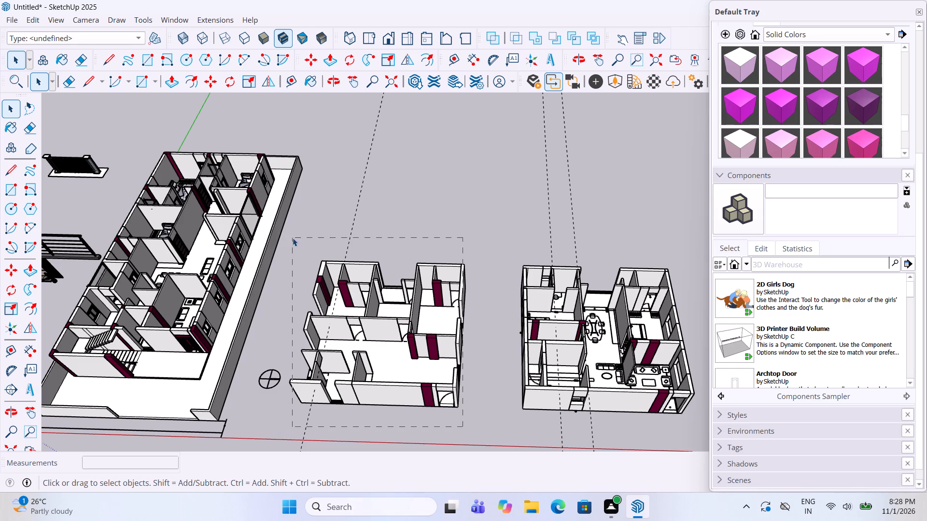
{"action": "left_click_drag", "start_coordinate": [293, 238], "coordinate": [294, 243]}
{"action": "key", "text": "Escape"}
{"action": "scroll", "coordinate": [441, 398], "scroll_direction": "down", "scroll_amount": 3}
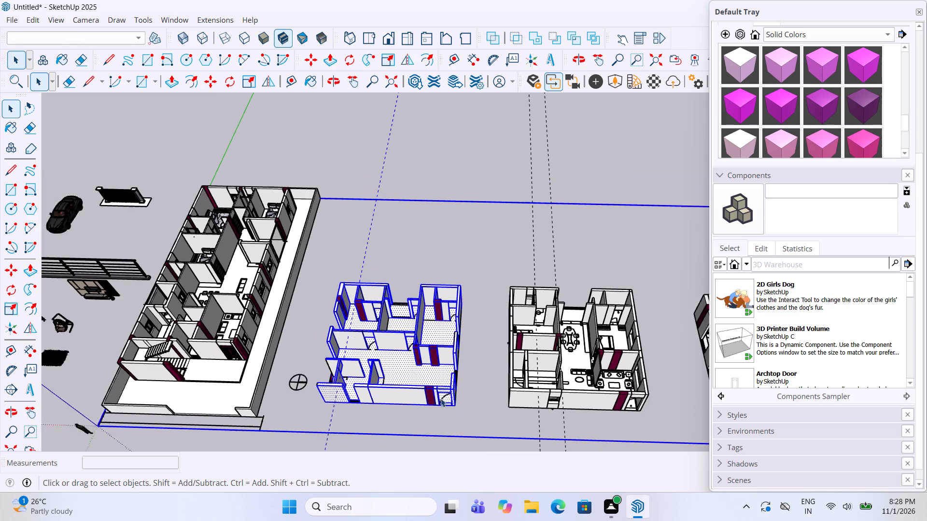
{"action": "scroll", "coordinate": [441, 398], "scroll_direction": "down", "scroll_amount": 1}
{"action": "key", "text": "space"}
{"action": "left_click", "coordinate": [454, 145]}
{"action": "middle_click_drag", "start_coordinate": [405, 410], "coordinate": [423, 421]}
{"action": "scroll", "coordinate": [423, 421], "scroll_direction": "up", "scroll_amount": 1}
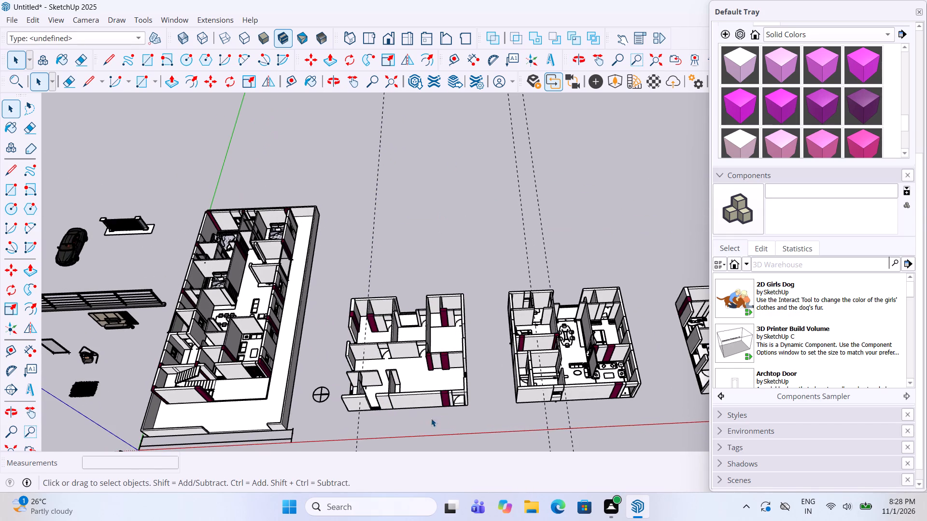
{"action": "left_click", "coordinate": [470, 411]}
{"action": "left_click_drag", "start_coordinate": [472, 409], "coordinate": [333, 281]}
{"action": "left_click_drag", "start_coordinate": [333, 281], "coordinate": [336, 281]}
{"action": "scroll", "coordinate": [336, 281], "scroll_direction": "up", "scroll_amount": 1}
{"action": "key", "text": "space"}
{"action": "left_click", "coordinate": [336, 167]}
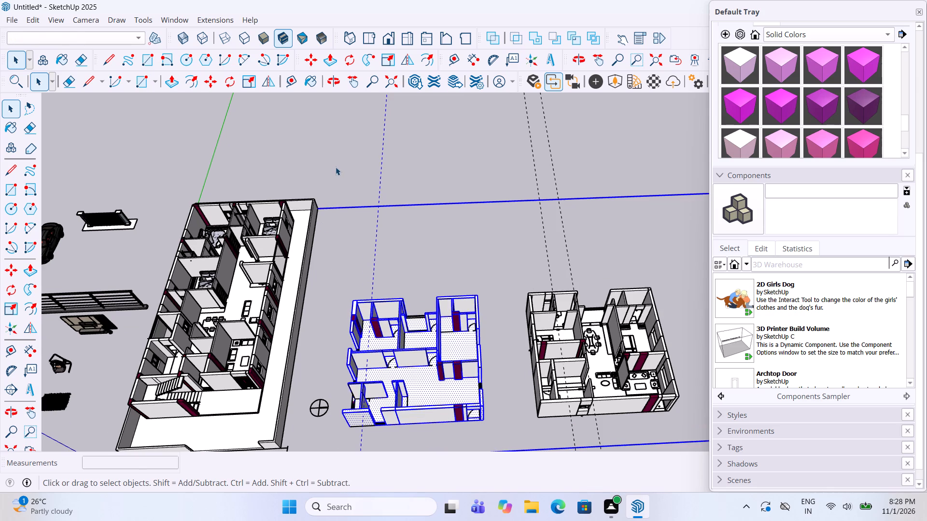
Delete the three remaining lengthwise guides running through the unfurnished plan and the furnished plan beside it.
{"action": "scroll", "coordinate": [314, 265], "scroll_direction": "down", "scroll_amount": 4}
{"action": "left_click_drag", "start_coordinate": [447, 187], "coordinate": [425, 167]}
{"action": "left_click_drag", "start_coordinate": [547, 233], "coordinate": [438, 162]}
{"action": "key", "text": "Delete"}
{"action": "left_click_drag", "start_coordinate": [386, 237], "coordinate": [328, 154]}
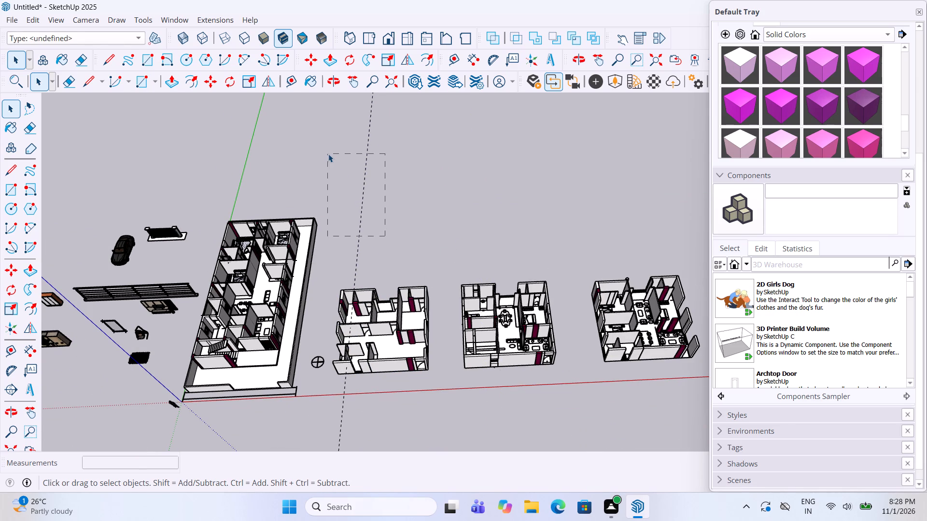
{"action": "key", "text": "Delete"}
Select the whole unfurnished floor plan, make the selection a group, and deselect it.
{"action": "scroll", "coordinate": [431, 365], "scroll_direction": "up", "scroll_amount": 1}
{"action": "left_click_drag", "start_coordinate": [435, 377], "coordinate": [378, 257]}
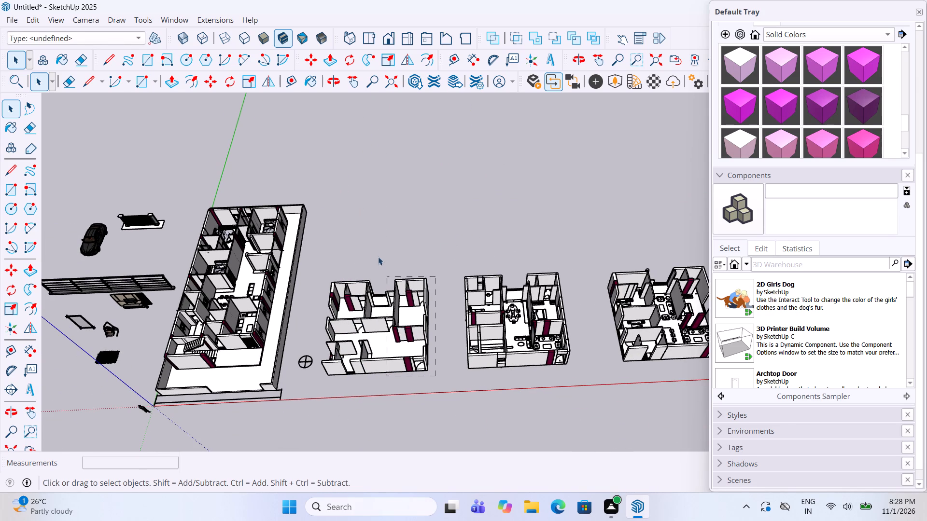
{"action": "left_click_drag", "start_coordinate": [378, 257], "coordinate": [311, 249]}
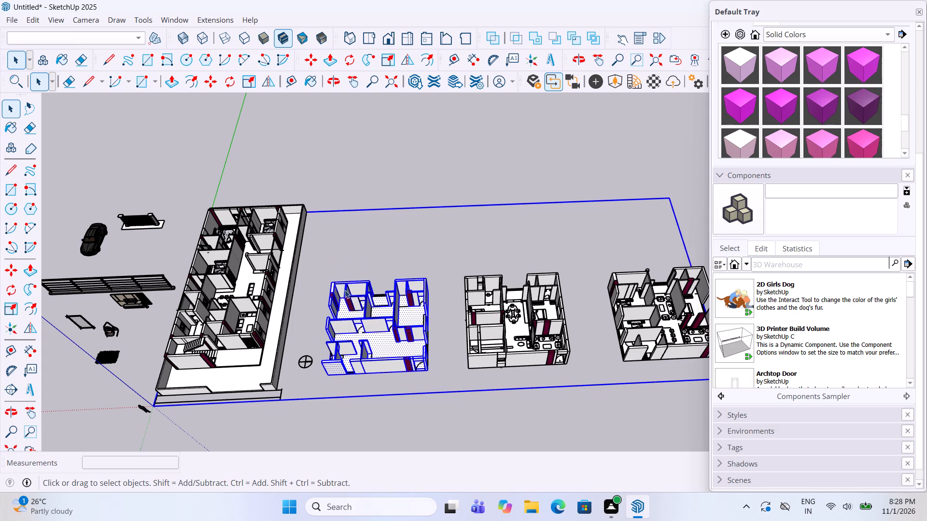
{"action": "right_click", "coordinate": [355, 350]}
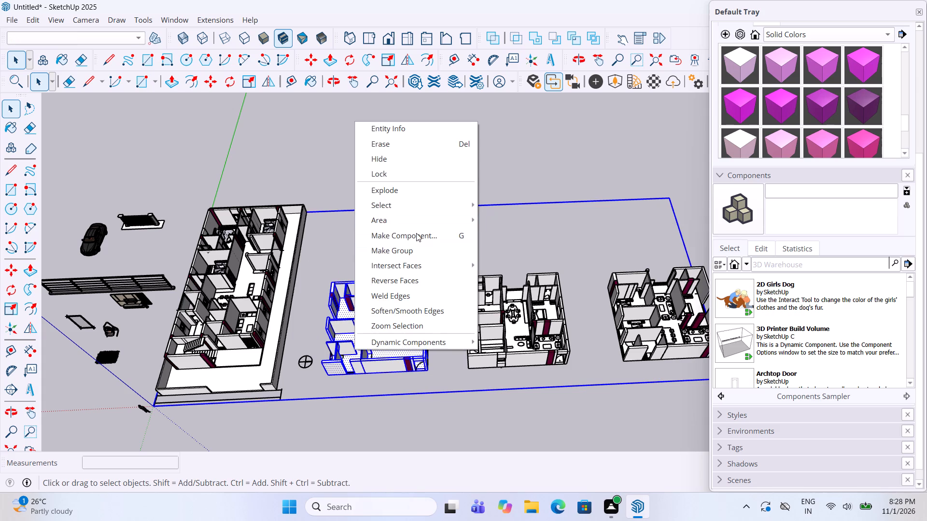
{"action": "left_click", "coordinate": [412, 253]}
{"action": "key", "text": "space"}
{"action": "key", "text": "space"}
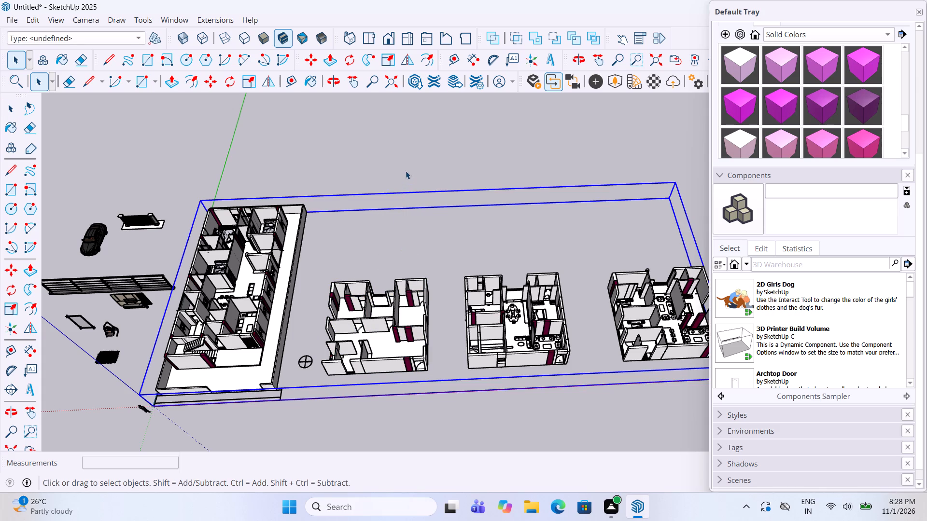
{"action": "left_click", "coordinate": [406, 171]}
Inspect the unfurnished plan and the neighbouring furnished plans for doorways that still need filling.
{"action": "scroll", "coordinate": [413, 343], "scroll_direction": "up", "scroll_amount": 7}
{"action": "middle_click_drag", "start_coordinate": [412, 343], "coordinate": [407, 343]}
{"action": "scroll", "coordinate": [407, 342], "scroll_direction": "up", "scroll_amount": 5}
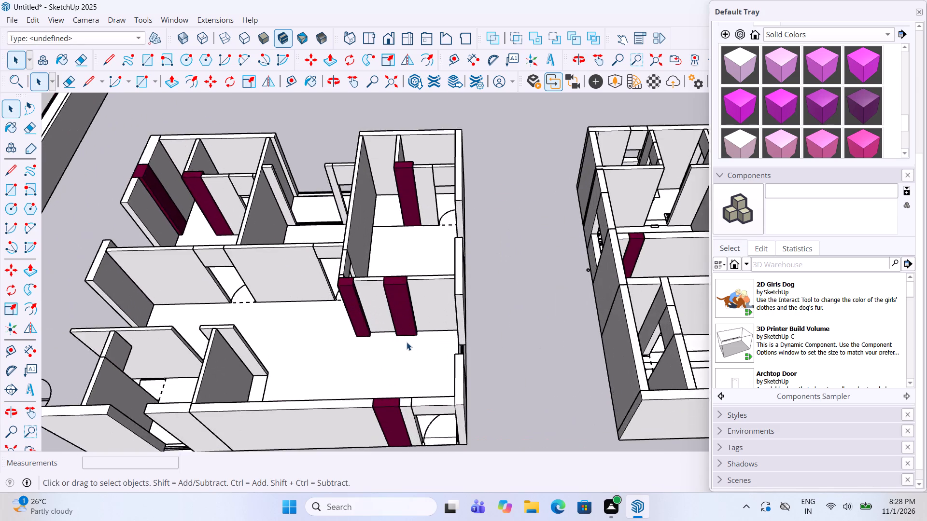
{"action": "scroll", "coordinate": [407, 342], "scroll_direction": "down", "scroll_amount": 6}
{"action": "middle_click_drag", "start_coordinate": [338, 256], "coordinate": [291, 247]}
{"action": "scroll", "coordinate": [299, 261], "scroll_direction": "up", "scroll_amount": 6}
{"action": "middle_click_drag", "start_coordinate": [307, 260], "coordinate": [324, 272]}
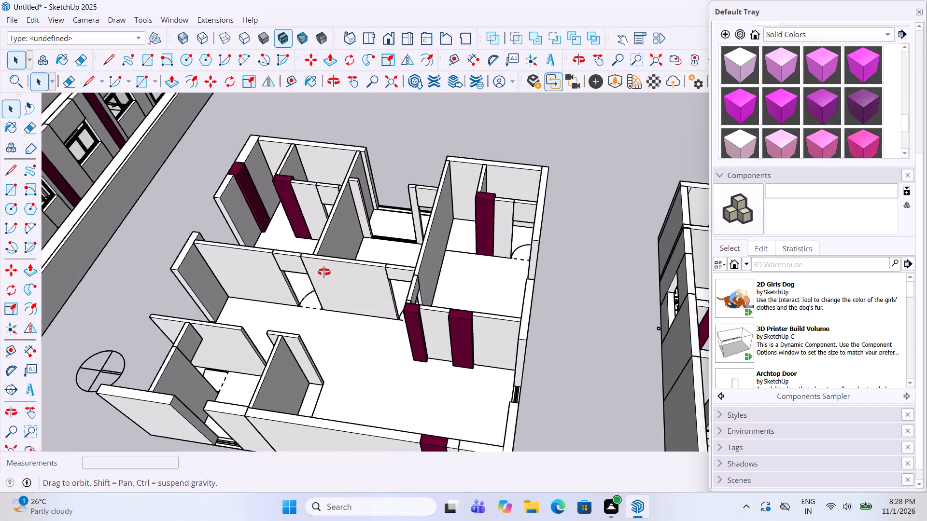
{"action": "middle_click_drag", "start_coordinate": [324, 272], "coordinate": [327, 260]}
{"action": "scroll", "coordinate": [327, 260], "scroll_direction": "down", "scroll_amount": 2}
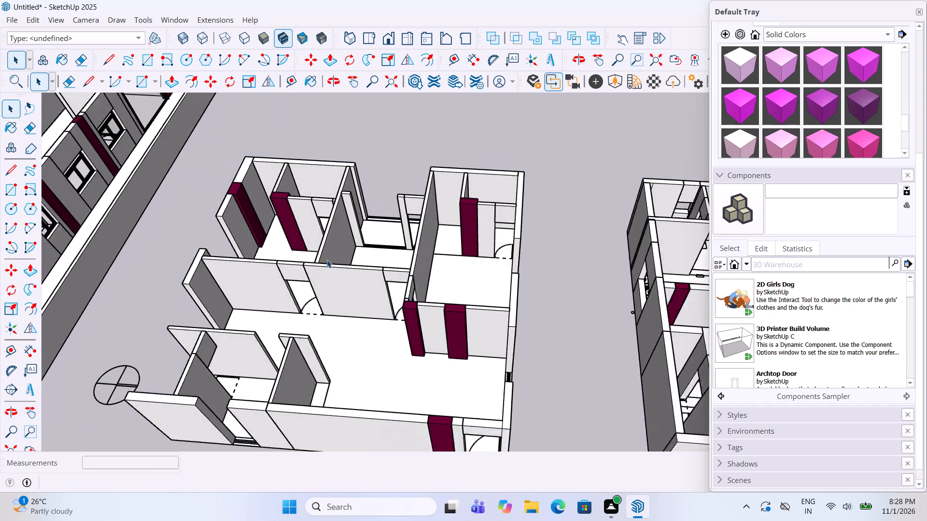
{"action": "scroll", "coordinate": [327, 260], "scroll_direction": "down", "scroll_amount": 4}
{"action": "scroll", "coordinate": [519, 377], "scroll_direction": "up", "scroll_amount": 4}
{"action": "scroll", "coordinate": [373, 357], "scroll_direction": "down", "scroll_amount": 6}
{"action": "scroll", "coordinate": [578, 349], "scroll_direction": "up", "scroll_amount": 5}
{"action": "scroll", "coordinate": [588, 251], "scroll_direction": "up", "scroll_amount": 3}
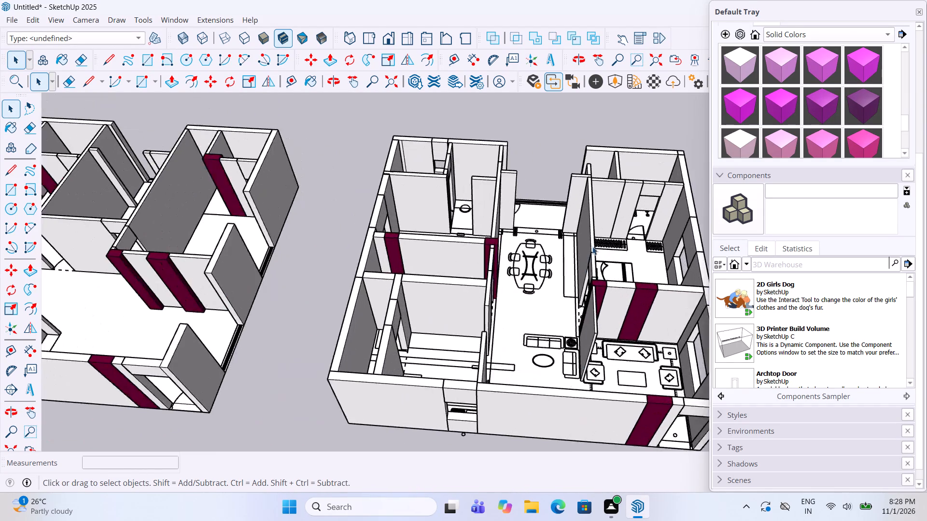
{"action": "scroll", "coordinate": [592, 247], "scroll_direction": "up", "scroll_amount": 3}
{"action": "middle_click_drag", "start_coordinate": [592, 246], "coordinate": [352, 271]}
{"action": "scroll", "coordinate": [363, 295], "scroll_direction": "down", "scroll_amount": 4}
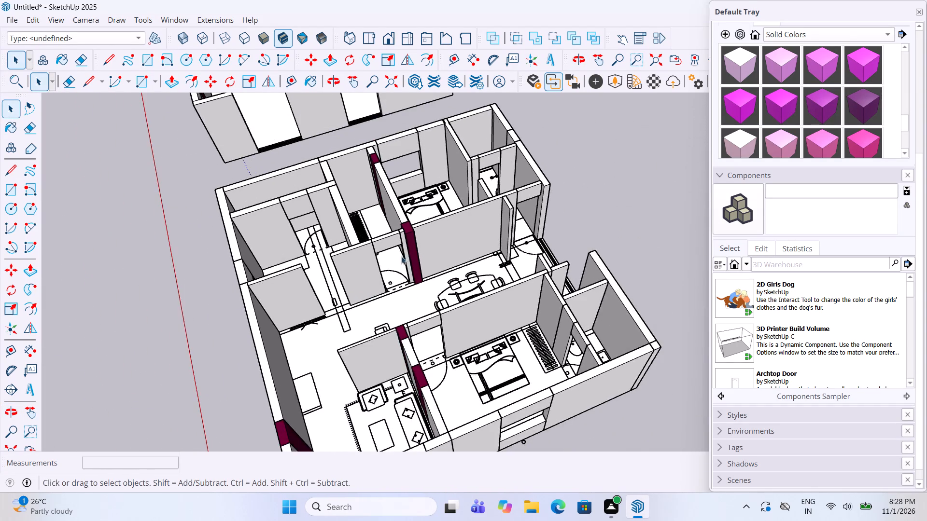
{"action": "scroll", "coordinate": [401, 256], "scroll_direction": "down", "scroll_amount": 11}
{"action": "scroll", "coordinate": [473, 376], "scroll_direction": "up", "scroll_amount": 9}
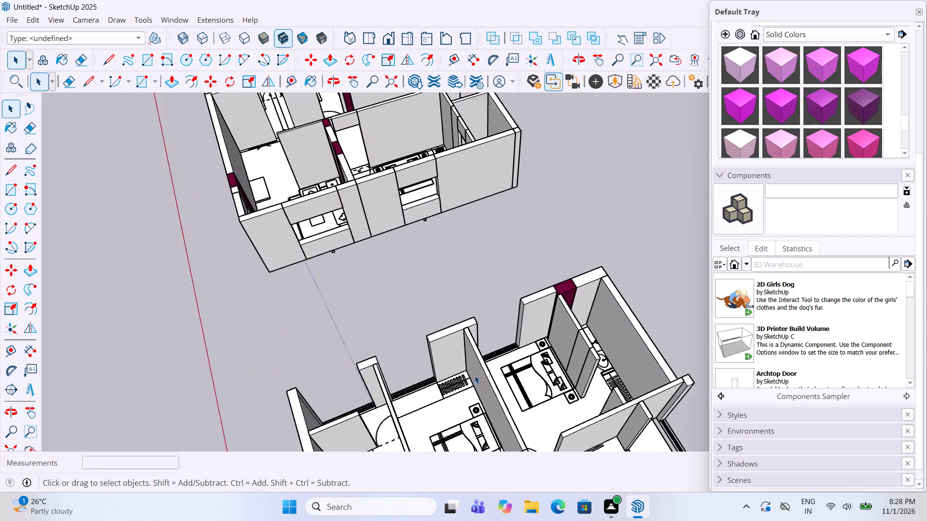
{"action": "scroll", "coordinate": [475, 375], "scroll_direction": "up", "scroll_amount": 2}
{"action": "scroll", "coordinate": [448, 234], "scroll_direction": "down", "scroll_amount": 13}
{"action": "scroll", "coordinate": [472, 382], "scroll_direction": "up", "scroll_amount": 6}
{"action": "scroll", "coordinate": [509, 321], "scroll_direction": "up", "scroll_amount": 6}
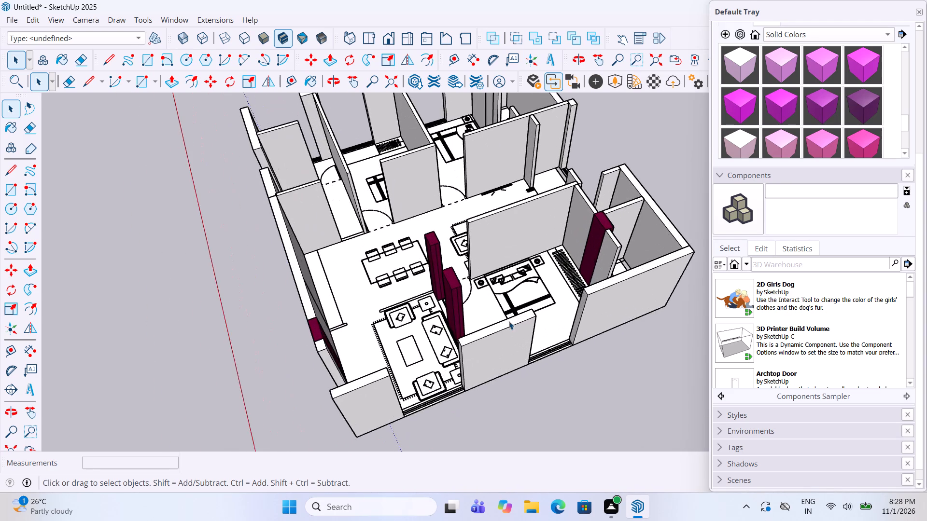
Draw a 3' 3" by 5" rectangle across the doorway beside the six-chair dining table in the furthest furnished plan.
{"action": "scroll", "coordinate": [507, 284], "scroll_direction": "up", "scroll_amount": 3}
{"action": "middle_click_drag", "start_coordinate": [507, 284], "coordinate": [523, 360]}
{"action": "scroll", "coordinate": [506, 359], "scroll_direction": "down", "scroll_amount": 4}
{"action": "scroll", "coordinate": [347, 256], "scroll_direction": "up", "scroll_amount": 5}
{"action": "middle_click_drag", "start_coordinate": [346, 256], "coordinate": [337, 253]}
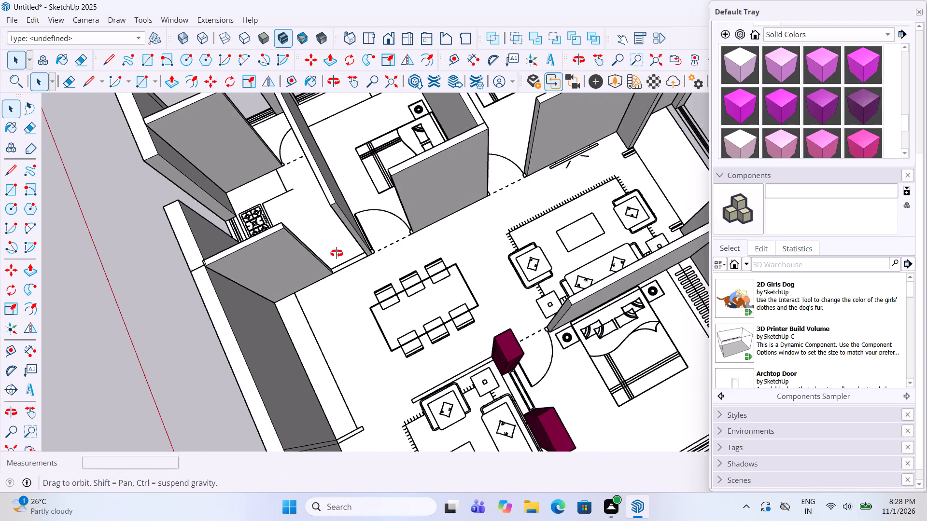
{"action": "middle_click_drag", "start_coordinate": [337, 253], "coordinate": [286, 253]}
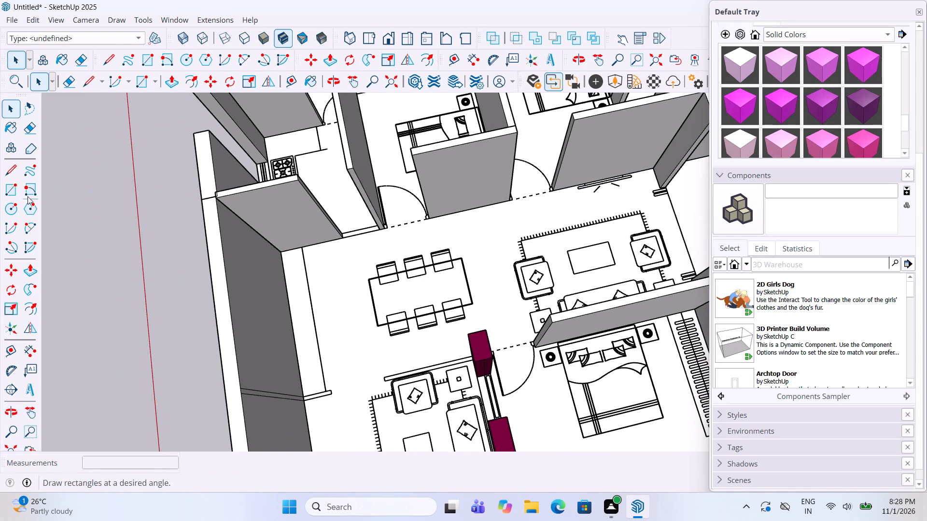
{"action": "left_click", "coordinate": [8, 195]}
{"action": "scroll", "coordinate": [415, 188], "scroll_direction": "up", "scroll_amount": 9}
{"action": "scroll", "coordinate": [387, 246], "scroll_direction": "up", "scroll_amount": 3}
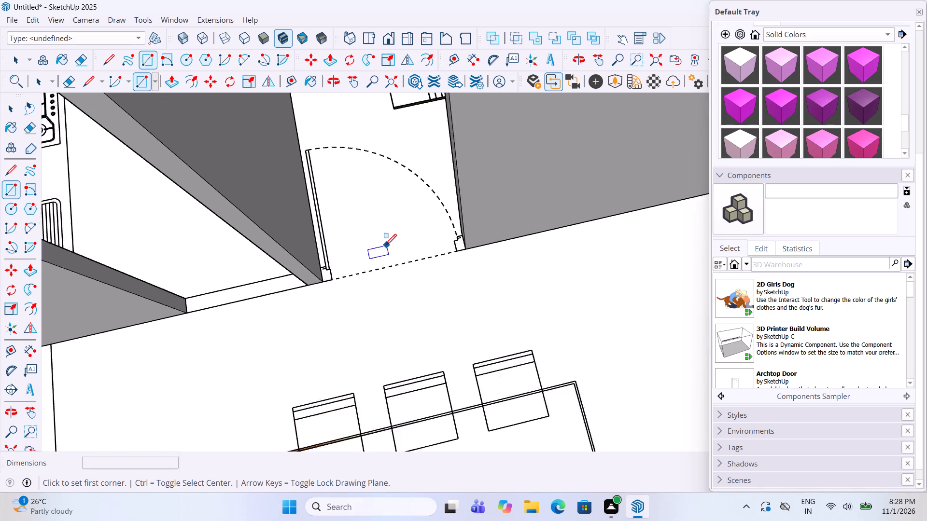
{"action": "scroll", "coordinate": [385, 247], "scroll_direction": "up", "scroll_amount": 1}
{"action": "left_click", "coordinate": [307, 289]}
{"action": "middle_click_drag", "start_coordinate": [402, 257], "coordinate": [520, 187]}
{"action": "scroll", "coordinate": [520, 187], "scroll_direction": "up", "scroll_amount": 2}
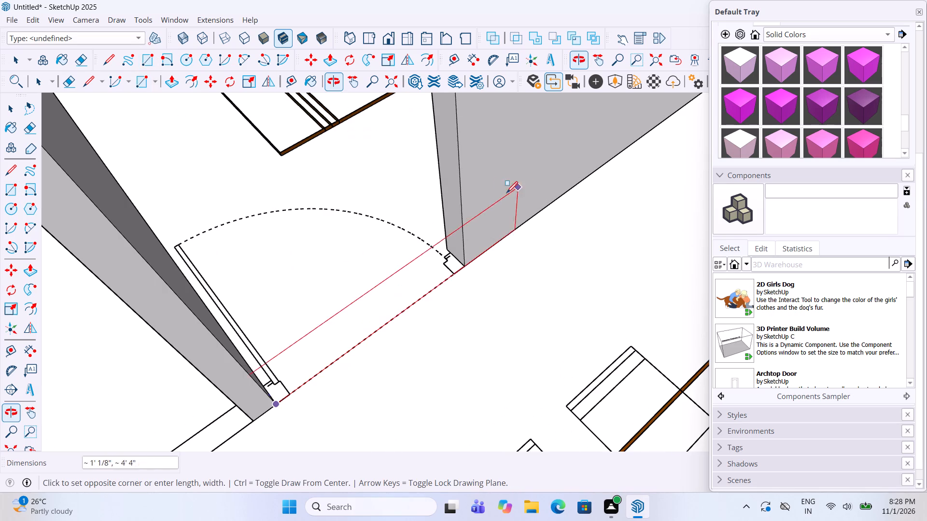
{"action": "left_click", "coordinate": [447, 249]}
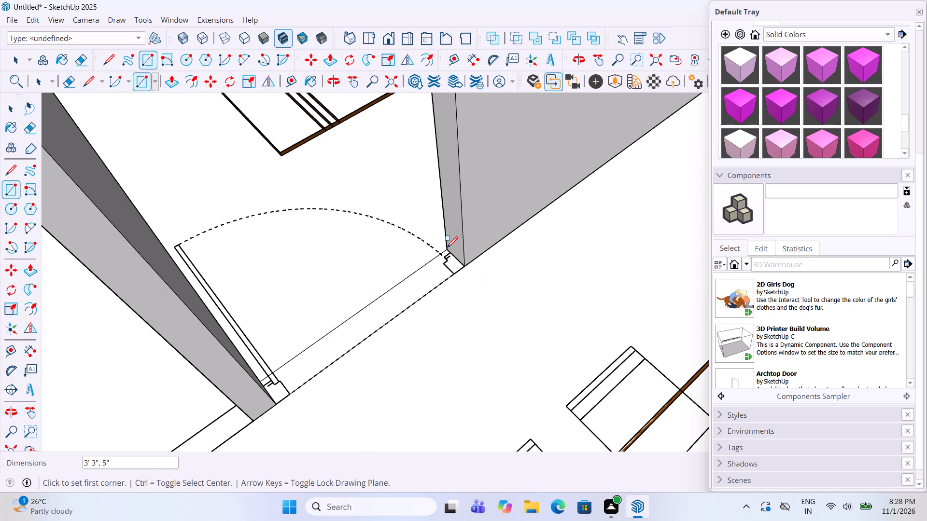
Group the doorway rectangle beside the dining table, pull its face up 10' to wall height, and exit the group.
{"action": "key", "text": "space"}
{"action": "left_click", "coordinate": [417, 279]}
{"action": "right_click", "coordinate": [417, 279]}
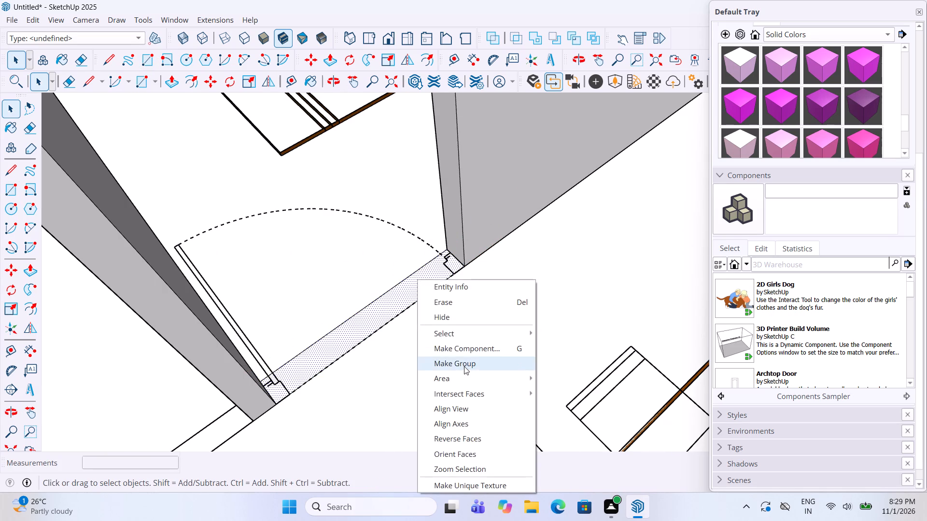
{"action": "left_click", "coordinate": [464, 367]}
{"action": "double_click", "coordinate": [387, 314]}
{"action": "key", "text": "p"}
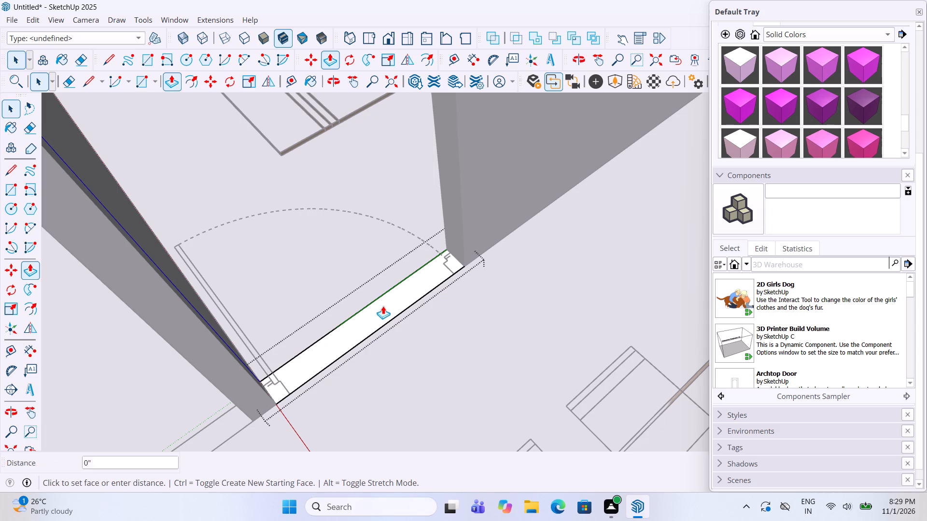
{"action": "left_click", "coordinate": [383, 306]}
{"action": "scroll", "coordinate": [385, 290], "scroll_direction": "down", "scroll_amount": 10}
{"action": "left_click", "coordinate": [232, 109]}
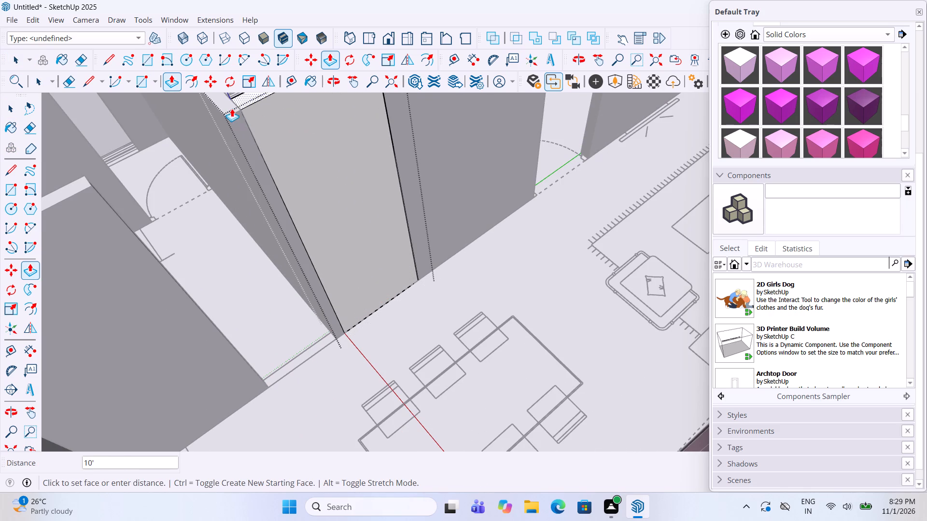
{"action": "key", "text": "space"}
{"action": "left_click", "coordinate": [394, 355]}
{"action": "scroll", "coordinate": [394, 355], "scroll_direction": "down", "scroll_amount": 11}
{"action": "middle_click_drag", "start_coordinate": [428, 353], "coordinate": [326, 313]}
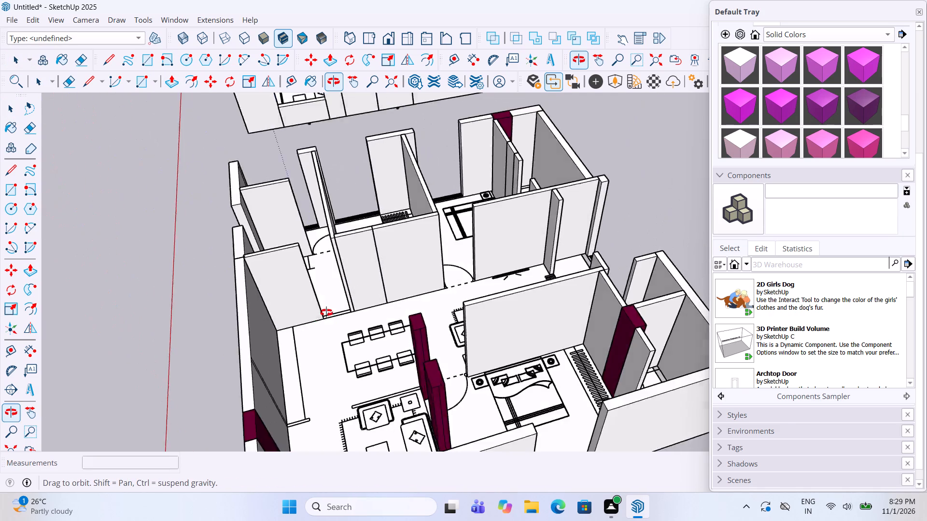
Draw a rectangle across the bedroom doorway beside the television wall, spanning corner to corner between the wall ends.
{"action": "middle_click_drag", "start_coordinate": [326, 313], "coordinate": [289, 352]}
{"action": "scroll", "coordinate": [507, 210], "scroll_direction": "up", "scroll_amount": 5}
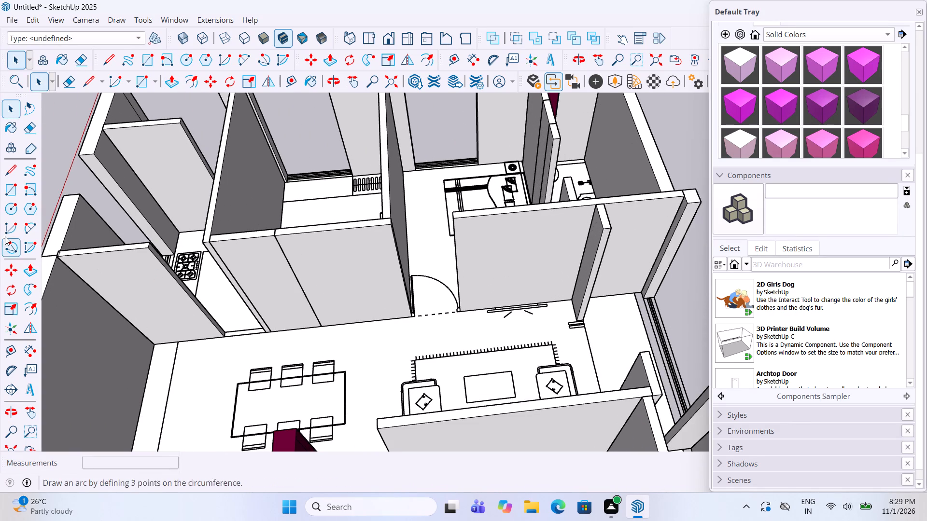
{"action": "left_click", "coordinate": [10, 198]}
{"action": "scroll", "coordinate": [369, 288], "scroll_direction": "up", "scroll_amount": 10}
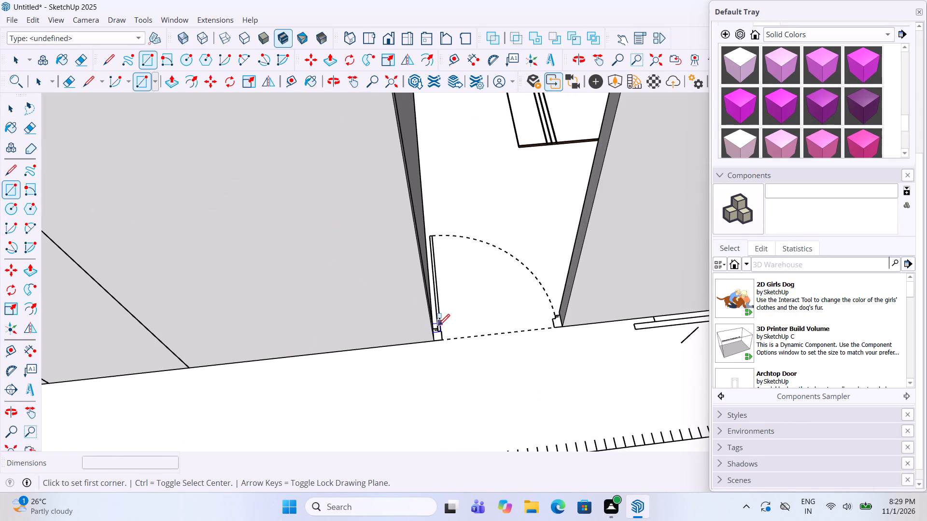
{"action": "left_click", "coordinate": [433, 338]}
{"action": "scroll", "coordinate": [594, 305], "scroll_direction": "up", "scroll_amount": 5}
{"action": "middle_click_drag", "start_coordinate": [459, 306], "coordinate": [508, 306]}
{"action": "middle_click", "coordinate": [509, 306]}
{"action": "scroll", "coordinate": [509, 306], "scroll_direction": "up", "scroll_amount": 4}
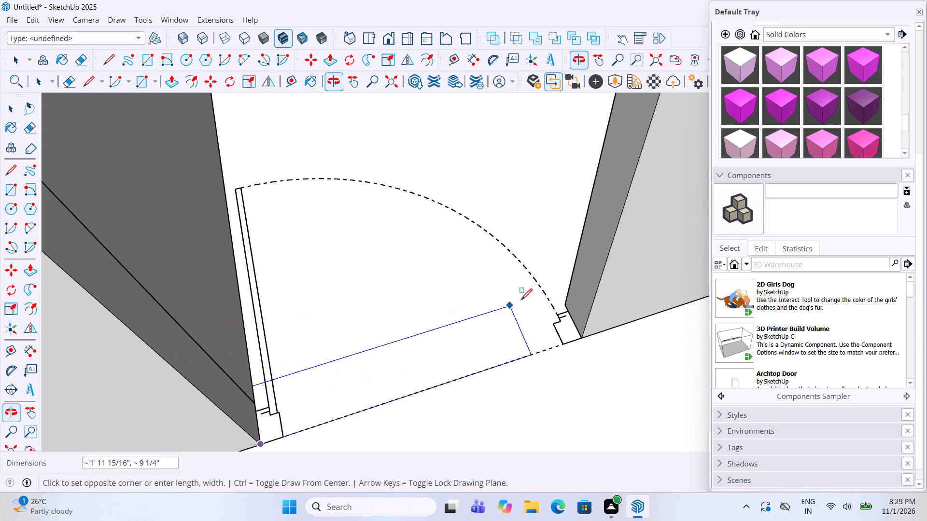
{"action": "left_click", "coordinate": [561, 306]}
{"action": "key", "text": "space"}
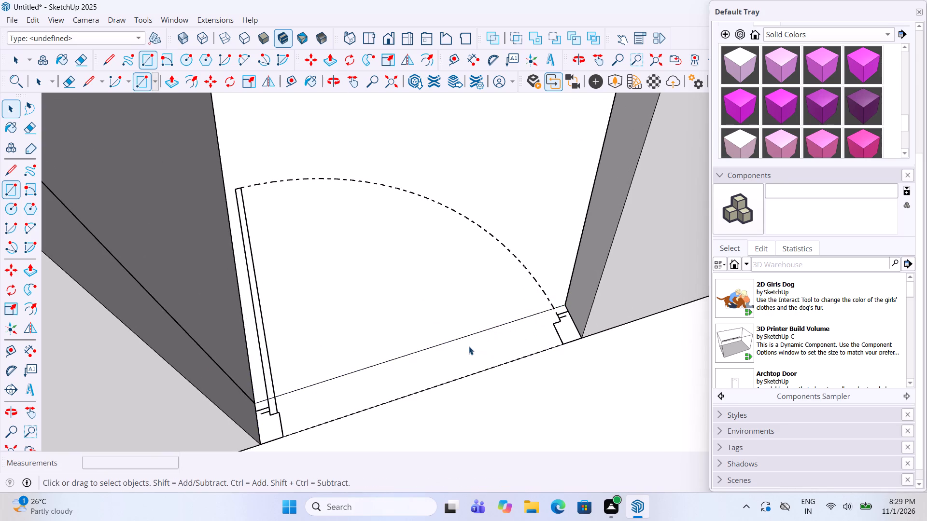
Group the rectangle in the doorway beside the television wall, pull its face up to wall height, and exit the group.
{"action": "left_click", "coordinate": [469, 346]}
{"action": "right_click", "coordinate": [469, 346]}
{"action": "left_click", "coordinate": [520, 216]}
{"action": "double_click", "coordinate": [463, 356]}
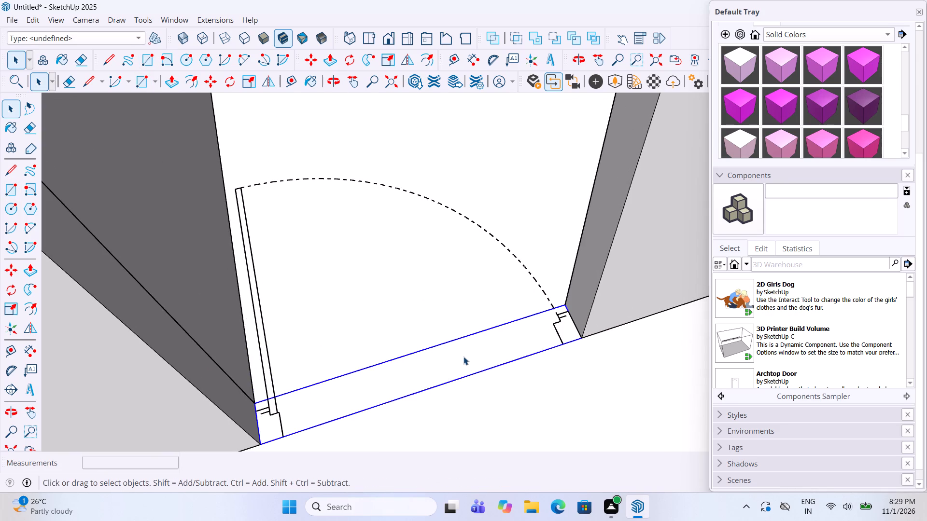
{"action": "key", "text": "p"}
{"action": "left_click", "coordinate": [458, 368]}
{"action": "scroll", "coordinate": [456, 348], "scroll_direction": "down", "scroll_amount": 14}
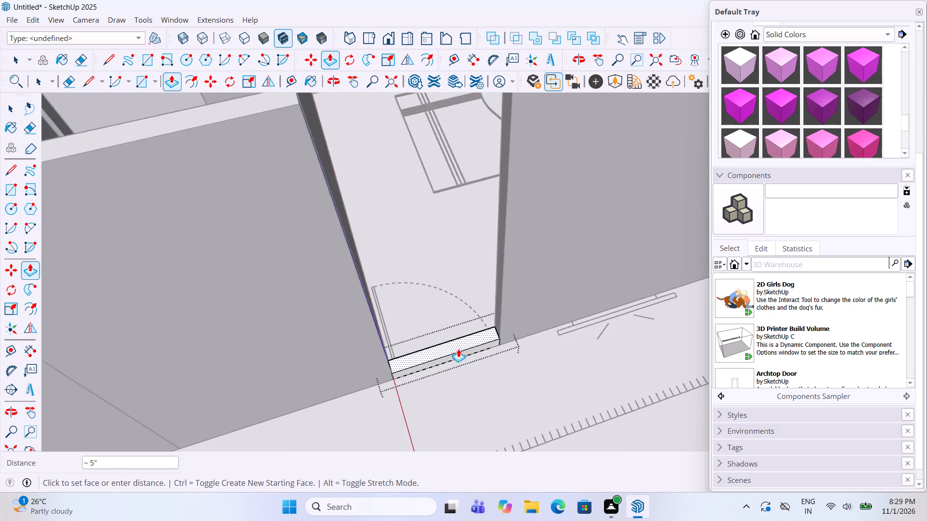
{"action": "scroll", "coordinate": [458, 349], "scroll_direction": "down", "scroll_amount": 2}
{"action": "left_click", "coordinate": [323, 235]}
{"action": "key", "text": "space"}
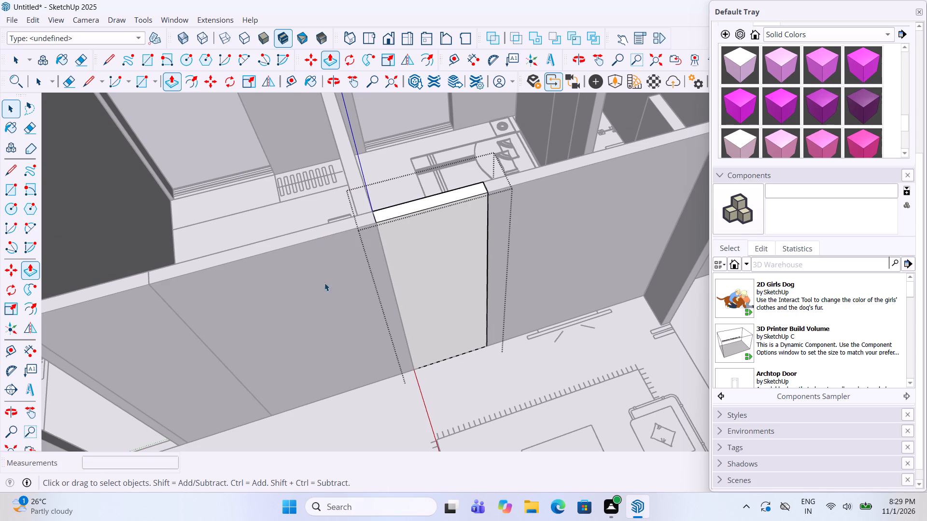
{"action": "left_click_drag", "start_coordinate": [351, 346], "coordinate": [352, 353]}
{"action": "scroll", "coordinate": [356, 351], "scroll_direction": "down", "scroll_amount": 6}
{"action": "left_click", "coordinate": [684, 180]}
Make a group of the small floor face between the master bedroom's doorway and the maroon column by the dining area.
{"action": "middle_click_drag", "start_coordinate": [452, 205], "coordinate": [450, 258]}
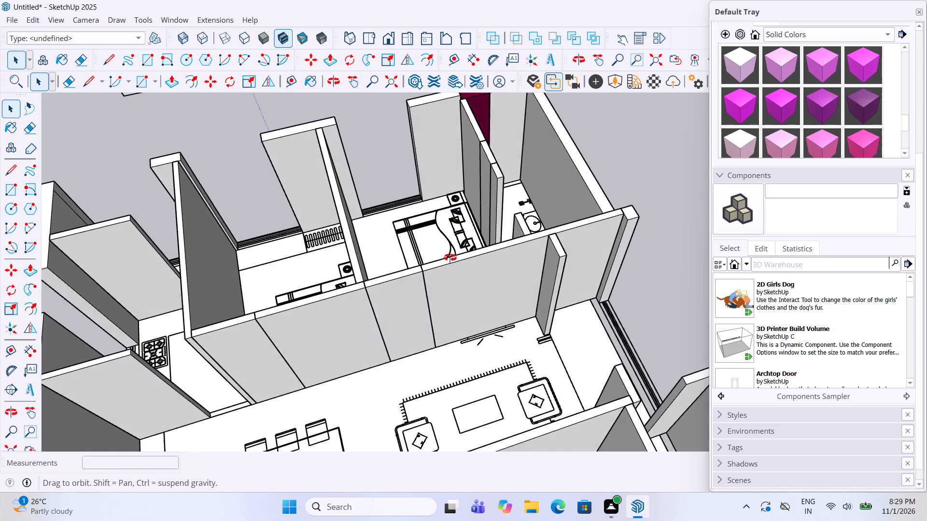
{"action": "middle_click_drag", "start_coordinate": [450, 258], "coordinate": [423, 133]}
{"action": "scroll", "coordinate": [423, 165], "scroll_direction": "down", "scroll_amount": 7}
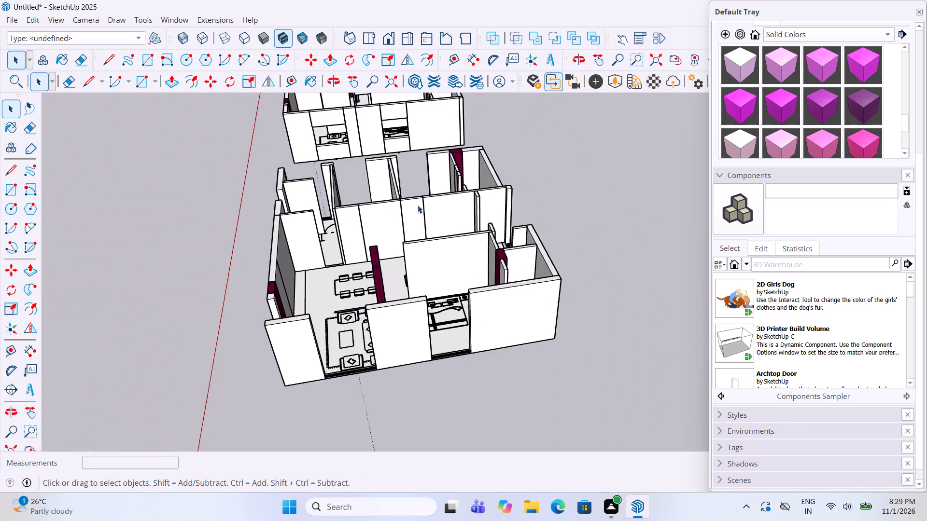
{"action": "middle_click_drag", "start_coordinate": [418, 205], "coordinate": [522, 334]}
{"action": "scroll", "coordinate": [425, 287], "scroll_direction": "up", "scroll_amount": 1}
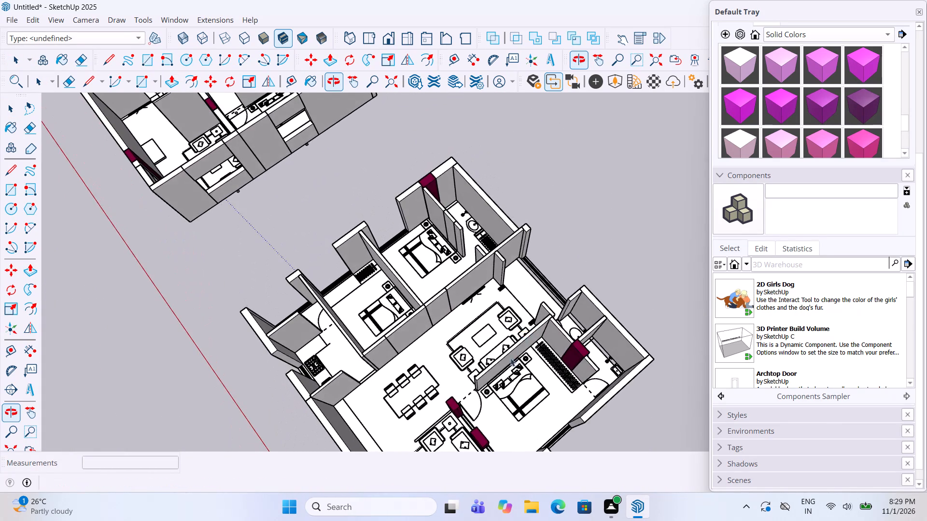
{"action": "scroll", "coordinate": [480, 394], "scroll_direction": "up", "scroll_amount": 4}
{"action": "middle_click_drag", "start_coordinate": [252, 347], "coordinate": [716, 336]}
{"action": "scroll", "coordinate": [720, 340], "scroll_direction": "up", "scroll_amount": 1}
{"action": "scroll", "coordinate": [682, 244], "scroll_direction": "up", "scroll_amount": 5}
{"action": "scroll", "coordinate": [625, 244], "scroll_direction": "up", "scroll_amount": 1}
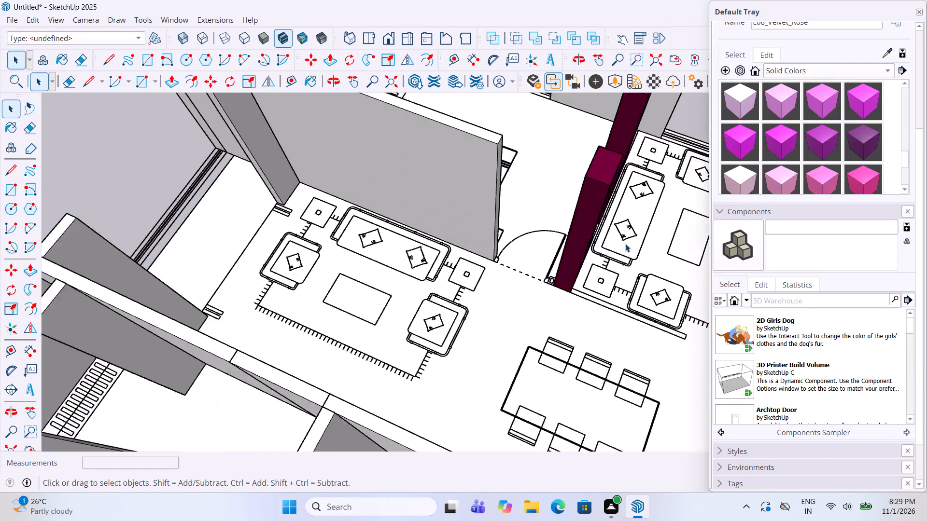
{"action": "scroll", "coordinate": [625, 244], "scroll_direction": "up", "scroll_amount": 3}
{"action": "scroll", "coordinate": [498, 257], "scroll_direction": "up", "scroll_amount": 9}
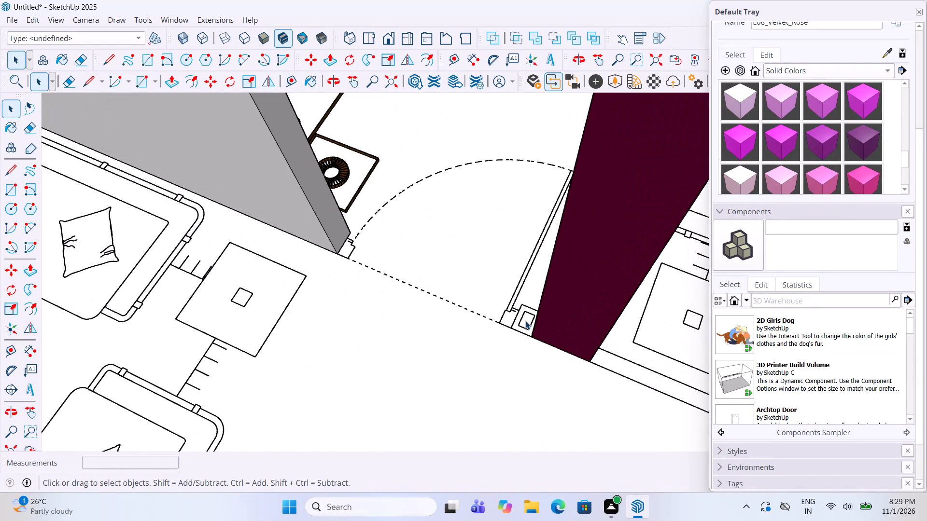
{"action": "left_click", "coordinate": [525, 321]}
{"action": "right_click", "coordinate": [525, 321]}
{"action": "left_click", "coordinate": [584, 190]}
Open the small face's group beside the maroon column, pull the face up to wall height, and exit the group.
{"action": "left_click", "coordinate": [525, 321]}
{"action": "key", "text": "p"}
{"action": "double_click", "coordinate": [525, 321]}
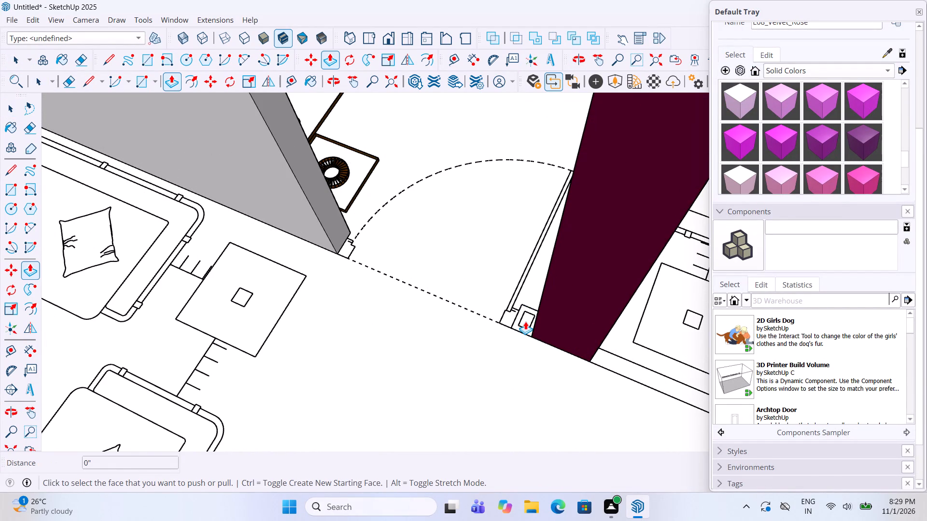
{"action": "key", "text": "ctrl+alt+space"}
{"action": "key", "text": "space"}
{"action": "double_click", "coordinate": [525, 317]}
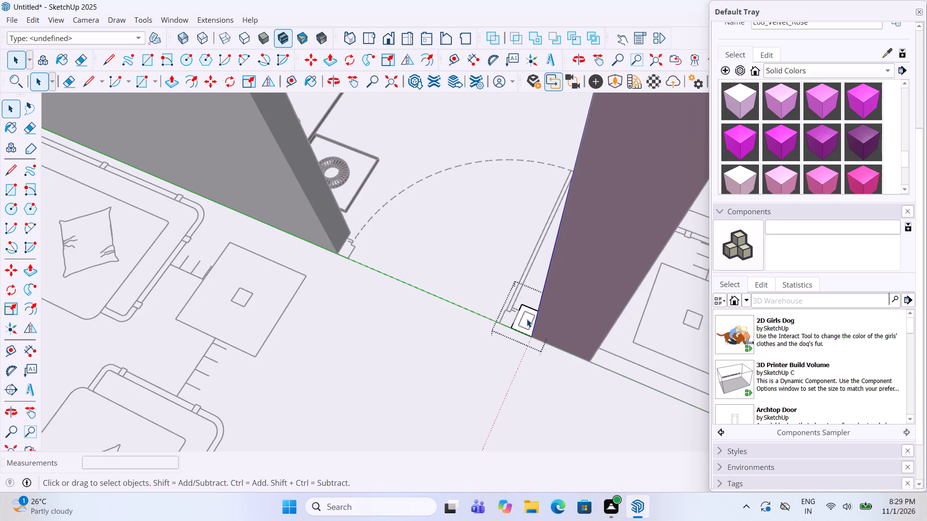
{"action": "key", "text": "p"}
{"action": "left_click", "coordinate": [527, 320]}
{"action": "scroll", "coordinate": [527, 304], "scroll_direction": "down", "scroll_amount": 5}
{"action": "scroll", "coordinate": [455, 322], "scroll_direction": "down", "scroll_amount": 7}
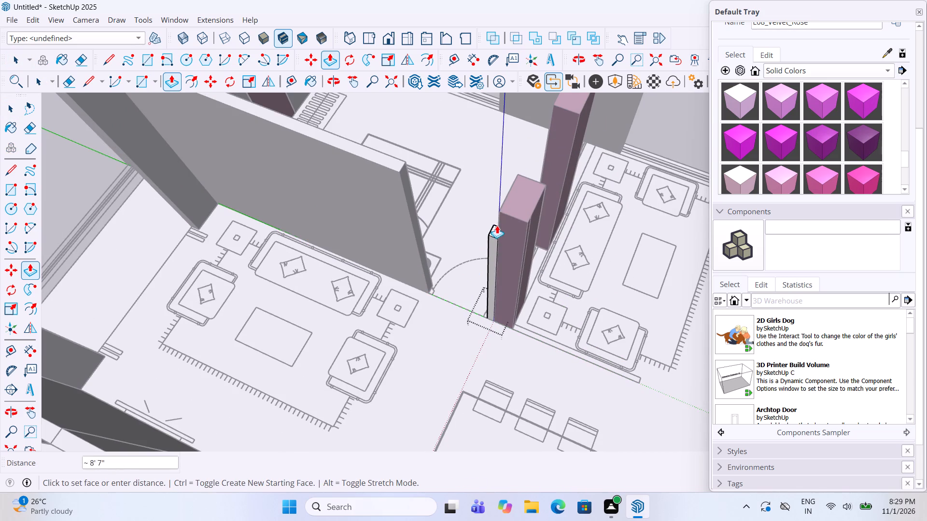
{"action": "left_click", "coordinate": [529, 212]}
{"action": "key", "text": "space"}
{"action": "left_click", "coordinate": [399, 411]}
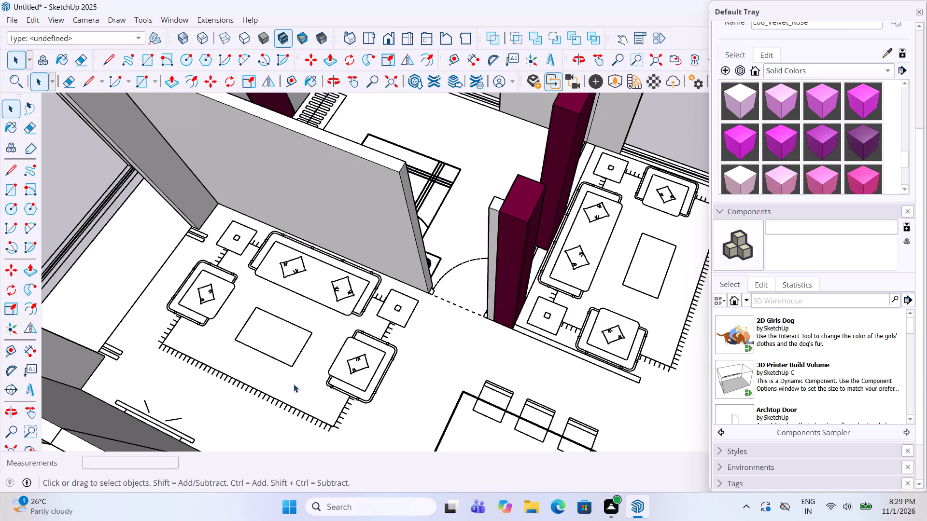
Draw a rectangle about 3' long across the master bedroom doorway, from the new wall piece to the opposite wall end.
{"action": "left_click", "coordinate": [14, 192]}
{"action": "scroll", "coordinate": [416, 257], "scroll_direction": "up", "scroll_amount": 3}
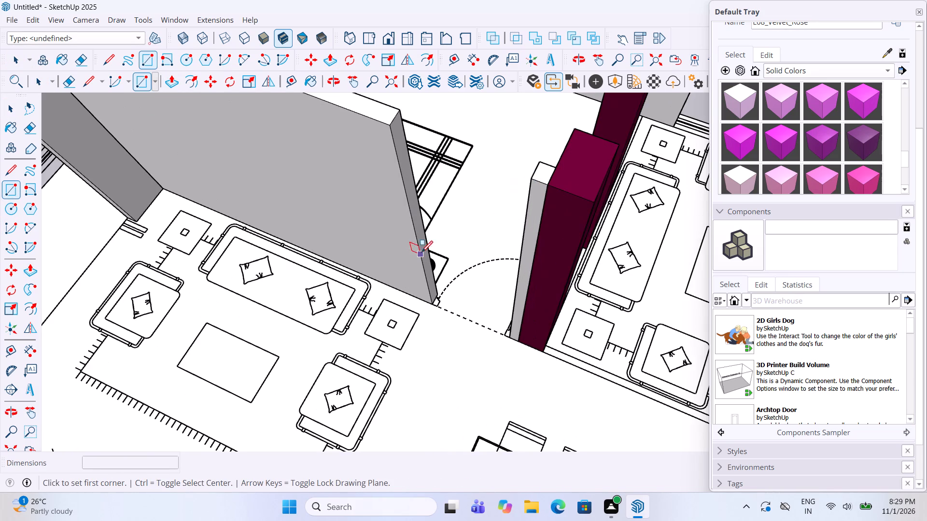
{"action": "middle_click_drag", "start_coordinate": [647, 249], "coordinate": [665, 249]}
{"action": "middle_click_drag", "start_coordinate": [409, 319], "coordinate": [507, 319]}
{"action": "scroll", "coordinate": [509, 319], "scroll_direction": "up", "scroll_amount": 10}
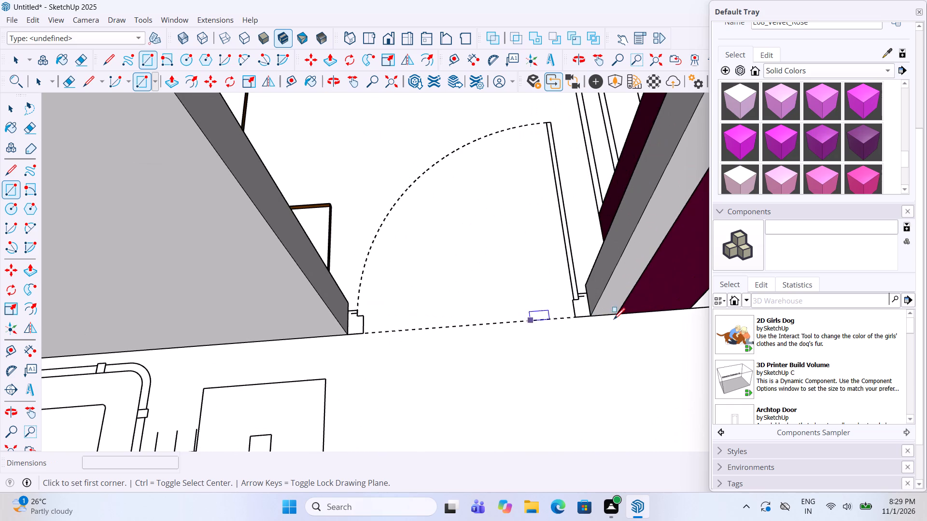
{"action": "left_click", "coordinate": [593, 316]}
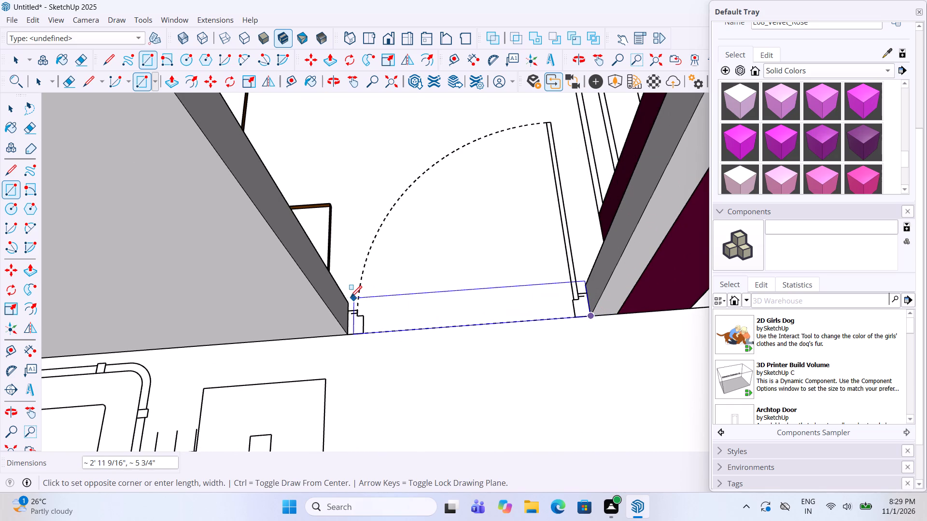
{"action": "left_click", "coordinate": [351, 298]}
{"action": "key", "text": "space"}
Group the master bedroom doorway rectangle, pull its face up 10' to wall height, and exit the group.
{"action": "left_click", "coordinate": [402, 320]}
{"action": "right_click", "coordinate": [402, 320]}
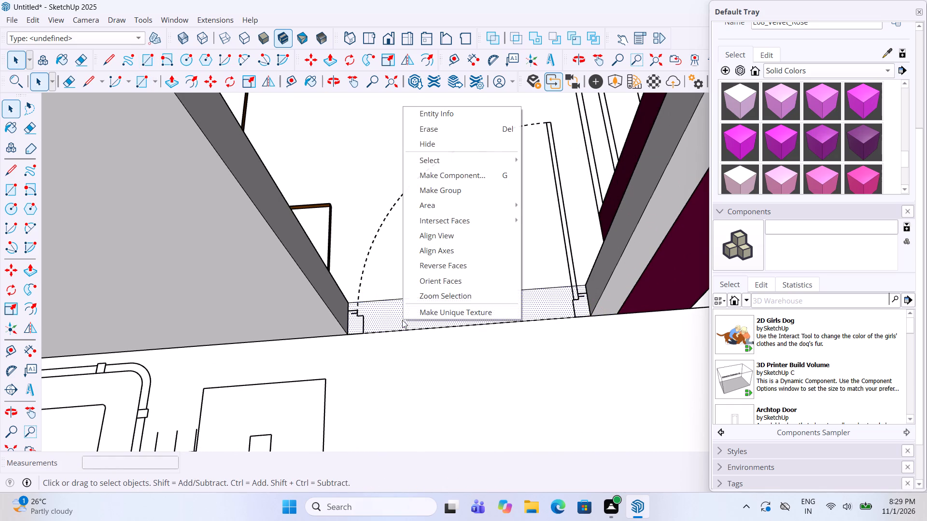
{"action": "left_click_drag", "start_coordinate": [450, 192], "coordinate": [447, 183]}
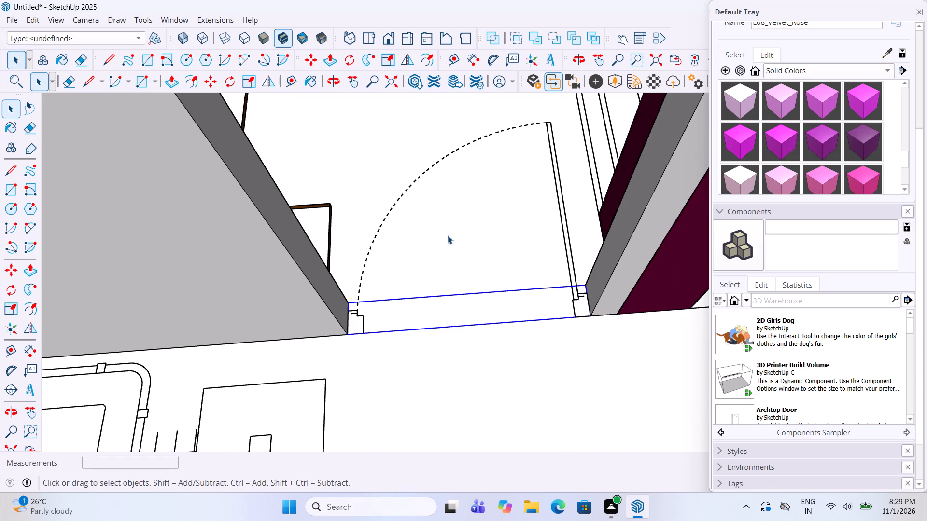
{"action": "double_click", "coordinate": [455, 300]}
{"action": "key", "text": "p"}
{"action": "left_click", "coordinate": [450, 312]}
{"action": "scroll", "coordinate": [454, 288], "scroll_direction": "down", "scroll_amount": 7}
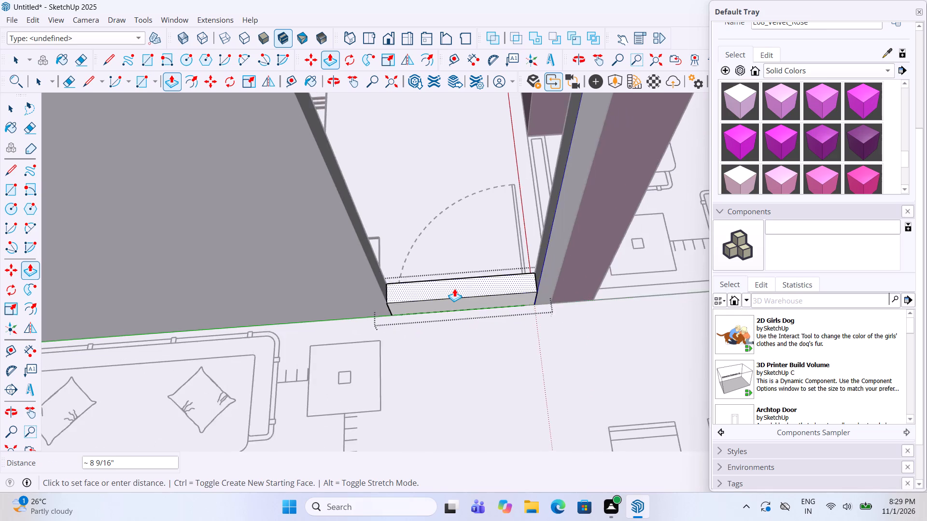
{"action": "scroll", "coordinate": [454, 288], "scroll_direction": "down", "scroll_amount": 9}
{"action": "left_click", "coordinate": [379, 192]}
{"action": "key", "text": "space"}
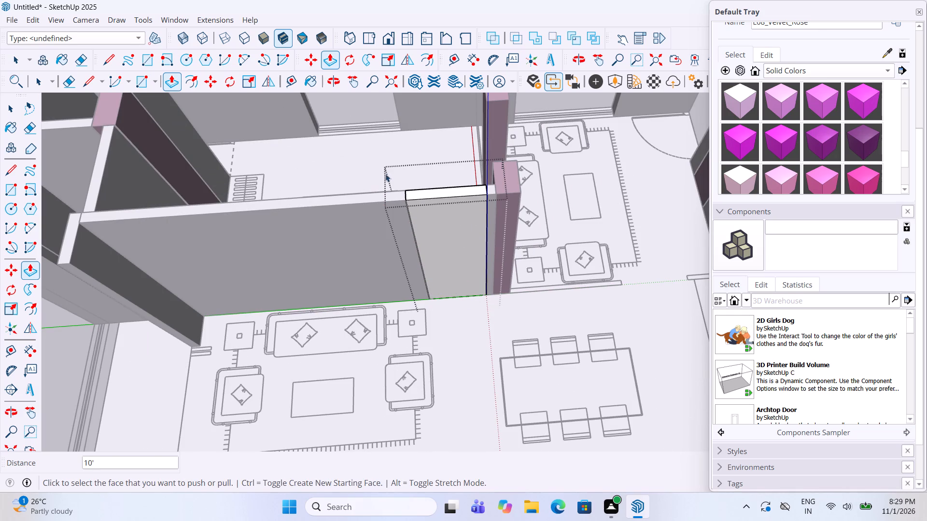
{"action": "left_click", "coordinate": [385, 168]}
Place a horizontal guide 8' above the bottom edge of the master bedroom doorway's wall piece.
{"action": "scroll", "coordinate": [384, 192], "scroll_direction": "down", "scroll_amount": 4}
{"action": "scroll", "coordinate": [379, 268], "scroll_direction": "down", "scroll_amount": 5}
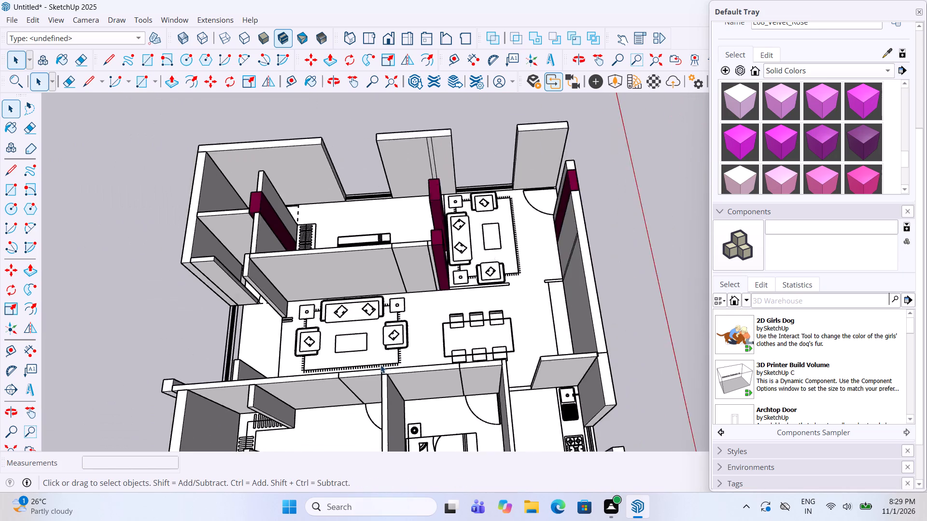
{"action": "scroll", "coordinate": [380, 365], "scroll_direction": "down", "scroll_amount": 3}
{"action": "scroll", "coordinate": [410, 217], "scroll_direction": "up", "scroll_amount": 4}
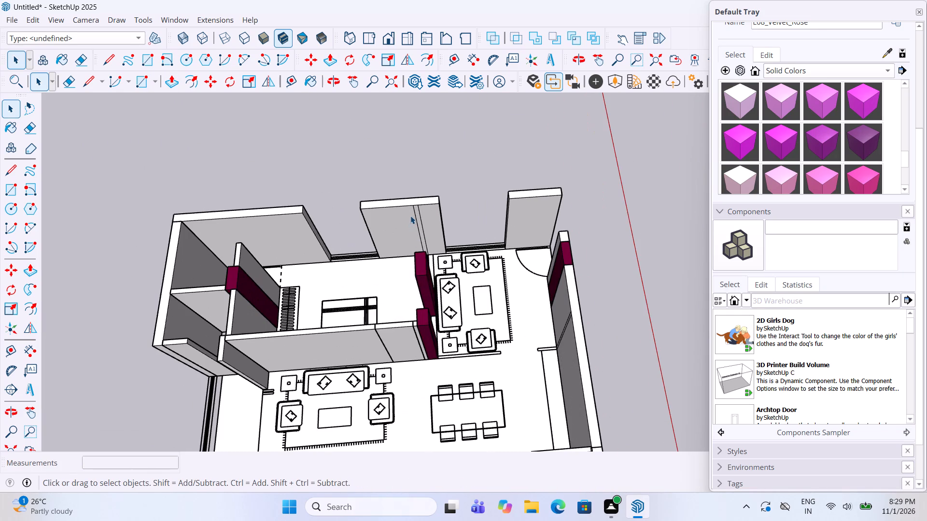
{"action": "scroll", "coordinate": [411, 244], "scroll_direction": "down", "scroll_amount": 3}
{"action": "middle_click_drag", "start_coordinate": [560, 239], "coordinate": [545, 235]}
{"action": "scroll", "coordinate": [300, 316], "scroll_direction": "up", "scroll_amount": 4}
{"action": "middle_click_drag", "start_coordinate": [439, 240], "coordinate": [445, 349]}
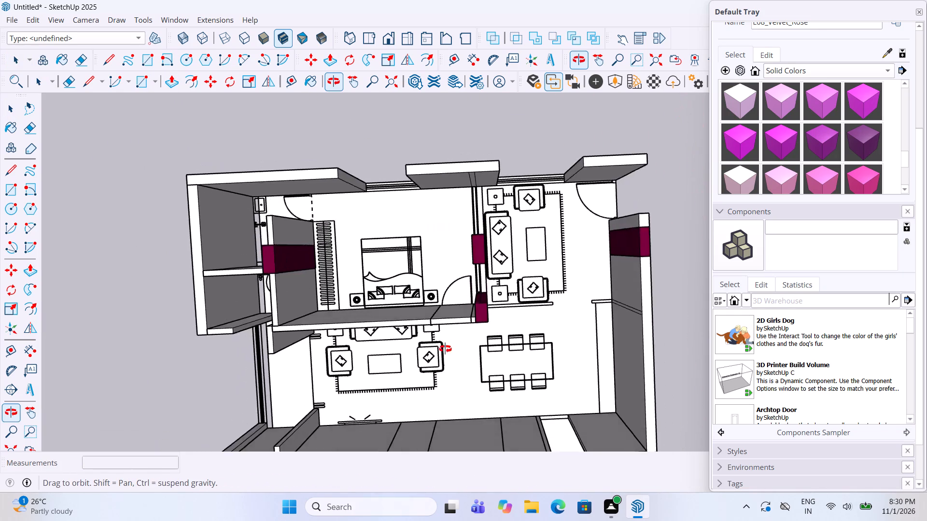
{"action": "middle_click_drag", "start_coordinate": [445, 349], "coordinate": [422, 209]}
{"action": "scroll", "coordinate": [478, 292], "scroll_direction": "up", "scroll_amount": 8}
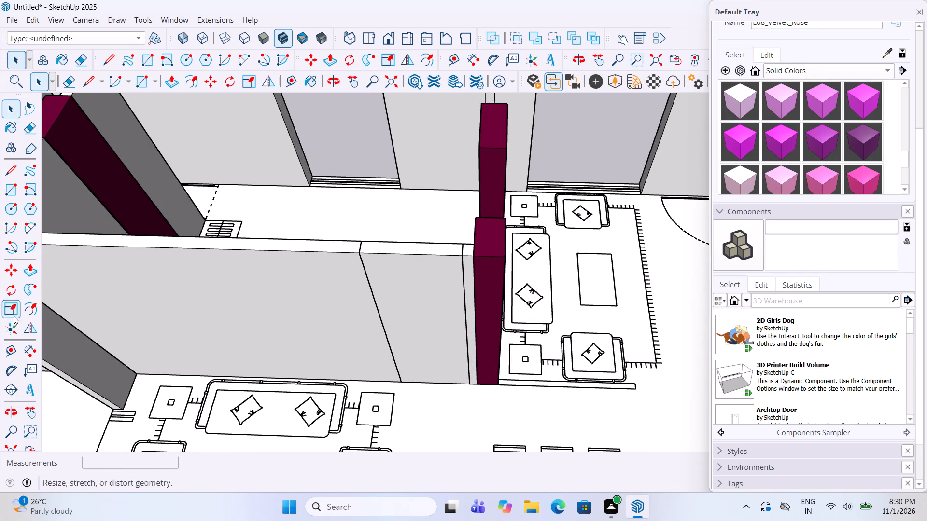
{"action": "left_click", "coordinate": [12, 349]}
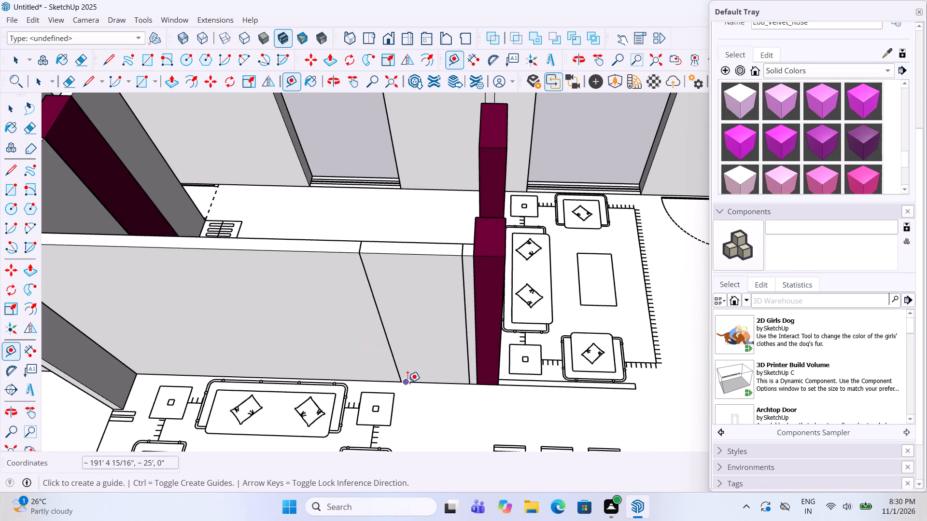
{"action": "left_click", "coordinate": [412, 380]}
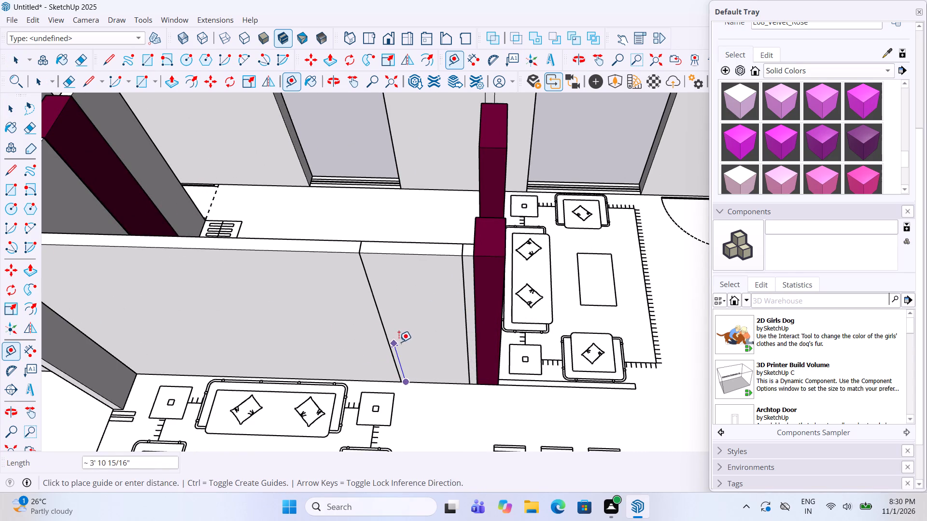
{"action": "left_click", "coordinate": [12, 345]}
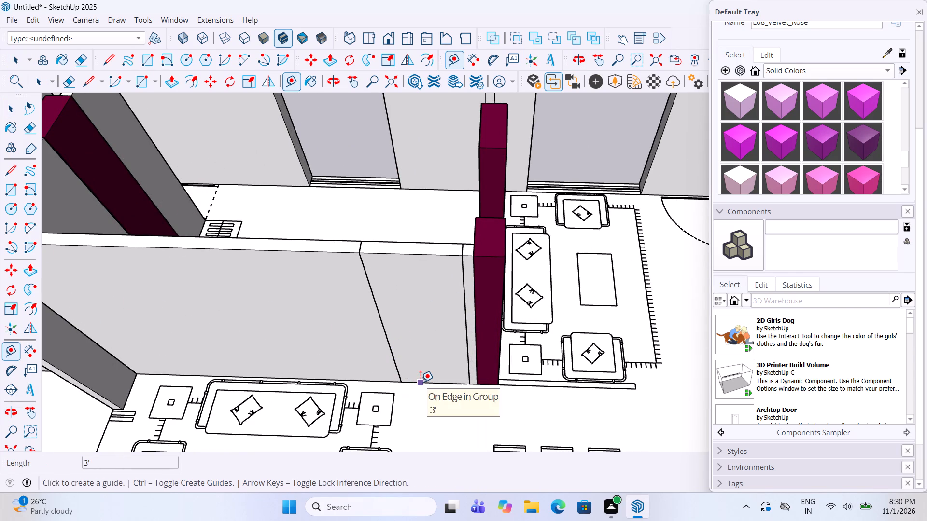
{"action": "left_click", "coordinate": [421, 382]}
{"action": "type", "text": "8'"}
{"action": "key", "text": "Return"}
{"action": "key", "text": "space"}
Cut the door opening through the master bedroom doorway's wall piece from its base to the 8' guide, and exit the group.
{"action": "left_click", "coordinate": [493, 358]}
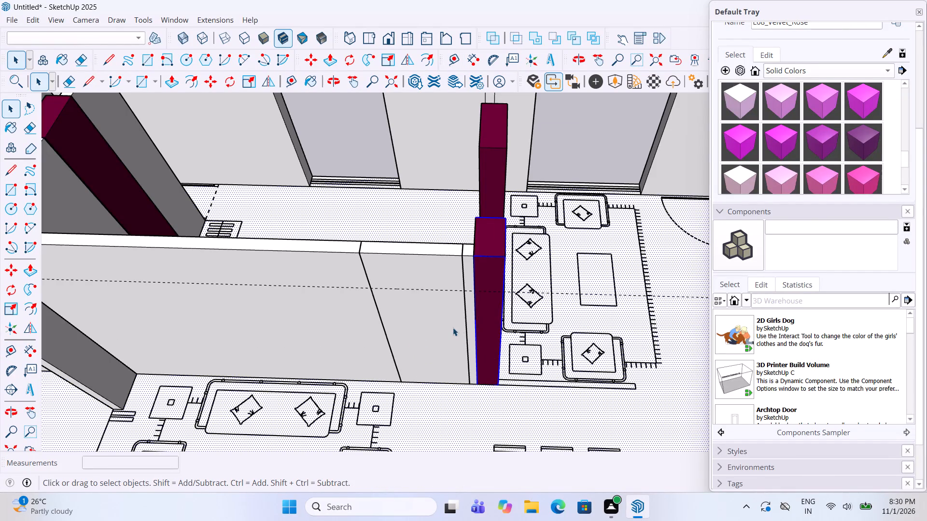
{"action": "double_click", "coordinate": [453, 328]}
{"action": "left_click", "coordinate": [4, 185]}
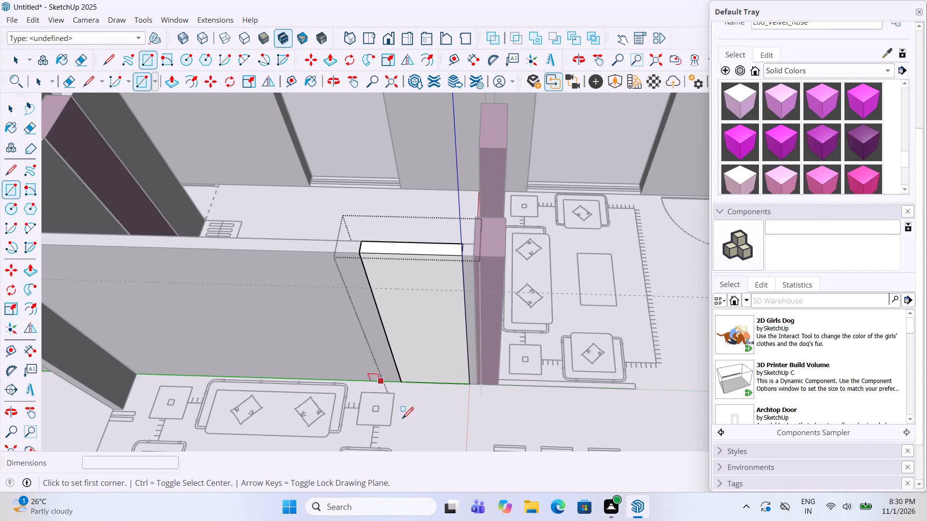
{"action": "left_click", "coordinate": [398, 383]}
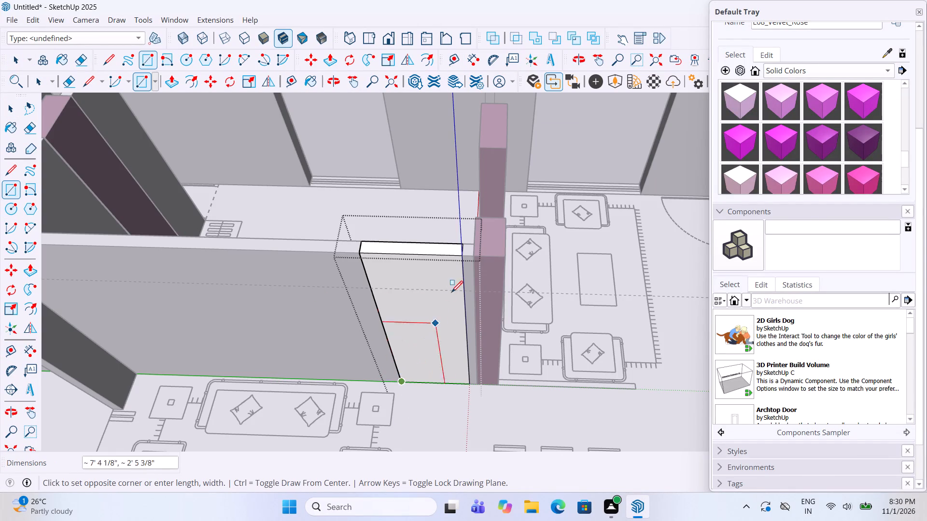
{"action": "left_click", "coordinate": [465, 289]}
{"action": "key", "text": "p"}
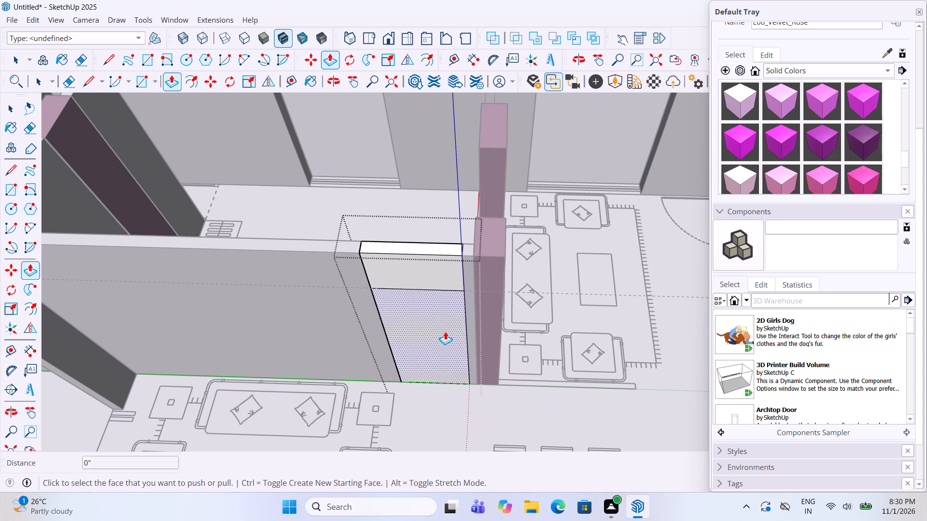
{"action": "left_click", "coordinate": [445, 331]}
{"action": "double_click", "coordinate": [435, 302]}
{"action": "left_click", "coordinate": [428, 317]}
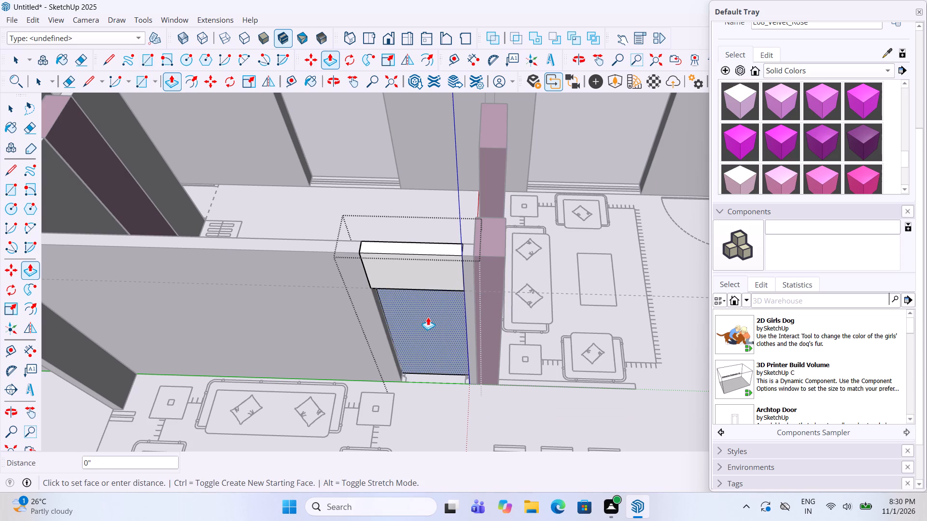
{"action": "key", "text": "Delete"}
{"action": "key", "text": "space"}
{"action": "left_click", "coordinate": [445, 415]}
Draw a 3'7" by 9" rectangle across the entrance doorway, from the outer corner wall to the opposite wall end.
{"action": "middle_click_drag", "start_coordinate": [390, 284], "coordinate": [589, 360]}
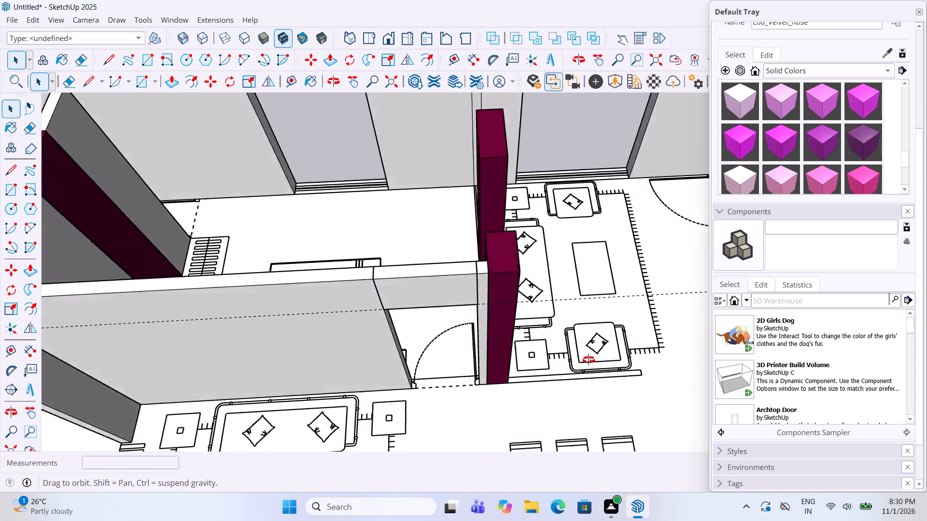
{"action": "middle_click_drag", "start_coordinate": [589, 360], "coordinate": [312, 302]}
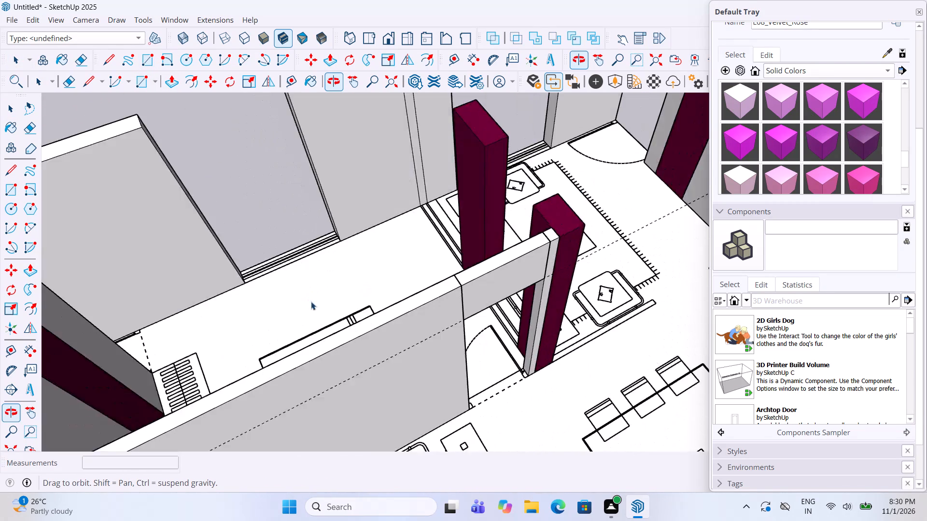
{"action": "scroll", "coordinate": [311, 273], "scroll_direction": "down", "scroll_amount": 5}
{"action": "middle_click_drag", "start_coordinate": [395, 278], "coordinate": [320, 275]}
{"action": "scroll", "coordinate": [524, 239], "scroll_direction": "down", "scroll_amount": 5}
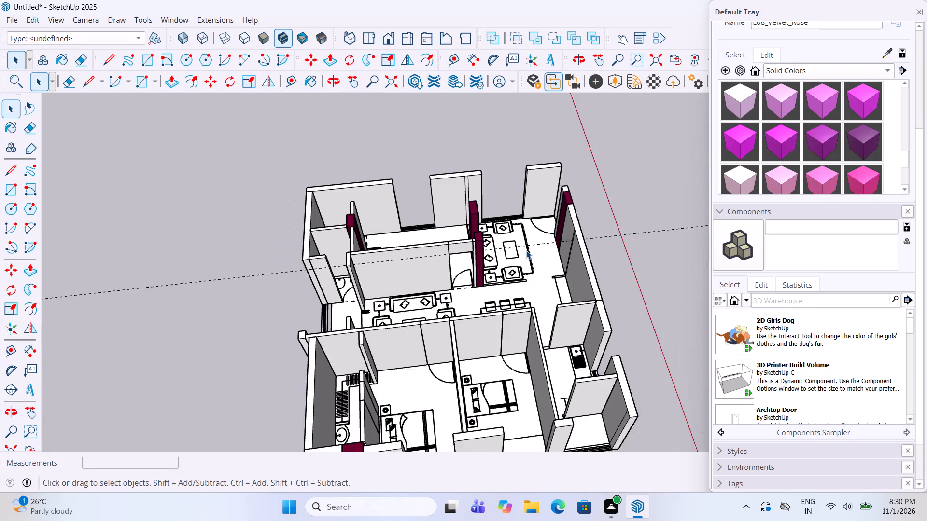
{"action": "scroll", "coordinate": [526, 250], "scroll_direction": "down", "scroll_amount": 5}
{"action": "scroll", "coordinate": [436, 415], "scroll_direction": "down", "scroll_amount": 2}
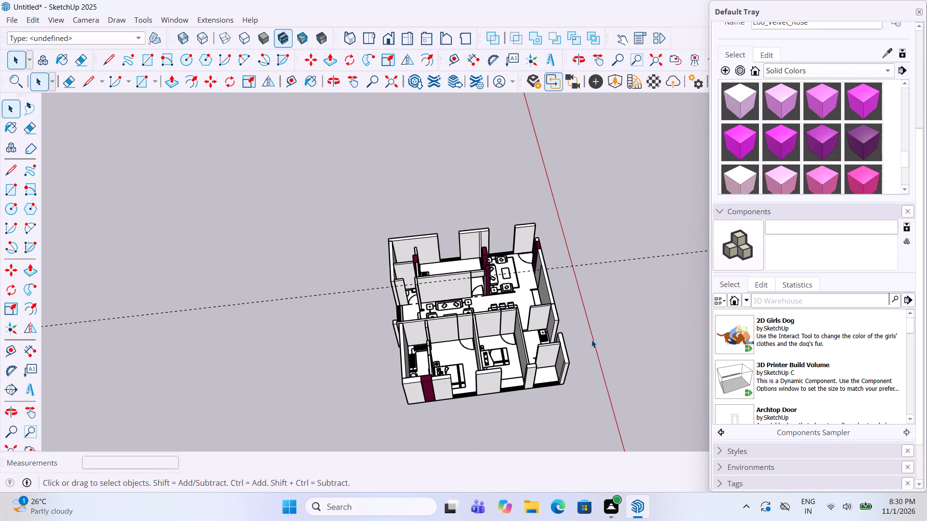
{"action": "middle_click_drag", "start_coordinate": [597, 314], "coordinate": [244, 321]}
{"action": "middle_click_drag", "start_coordinate": [151, 327], "coordinate": [145, 327]}
{"action": "scroll", "coordinate": [703, 364], "scroll_direction": "up", "scroll_amount": 4}
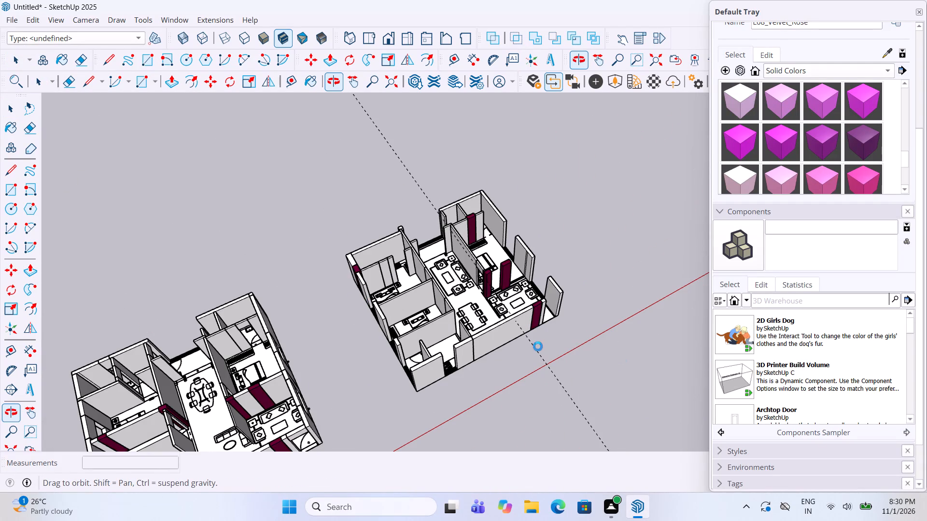
{"action": "scroll", "coordinate": [538, 346], "scroll_direction": "up", "scroll_amount": 10}
{"action": "scroll", "coordinate": [583, 327], "scroll_direction": "up", "scroll_amount": 10}
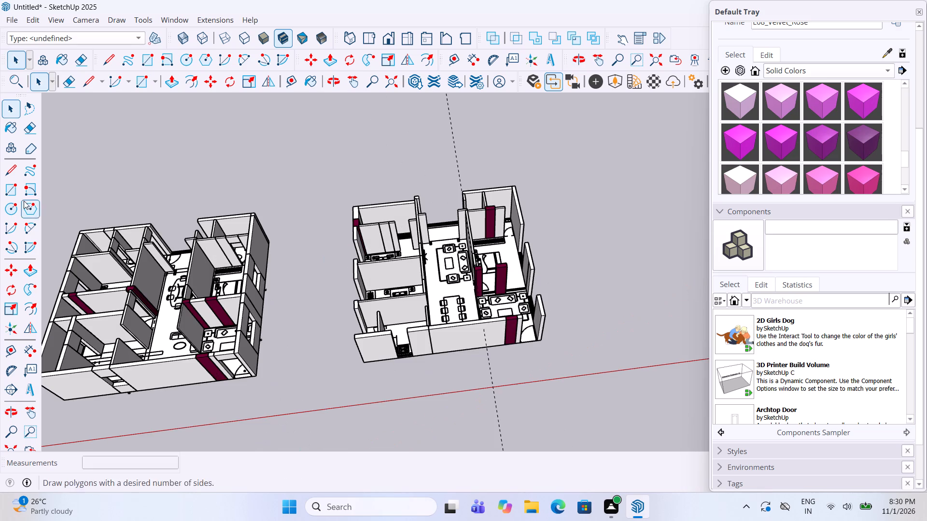
{"action": "left_click", "coordinate": [18, 188]}
{"action": "scroll", "coordinate": [458, 276], "scroll_direction": "up", "scroll_amount": 6}
{"action": "scroll", "coordinate": [537, 347], "scroll_direction": "up", "scroll_amount": 8}
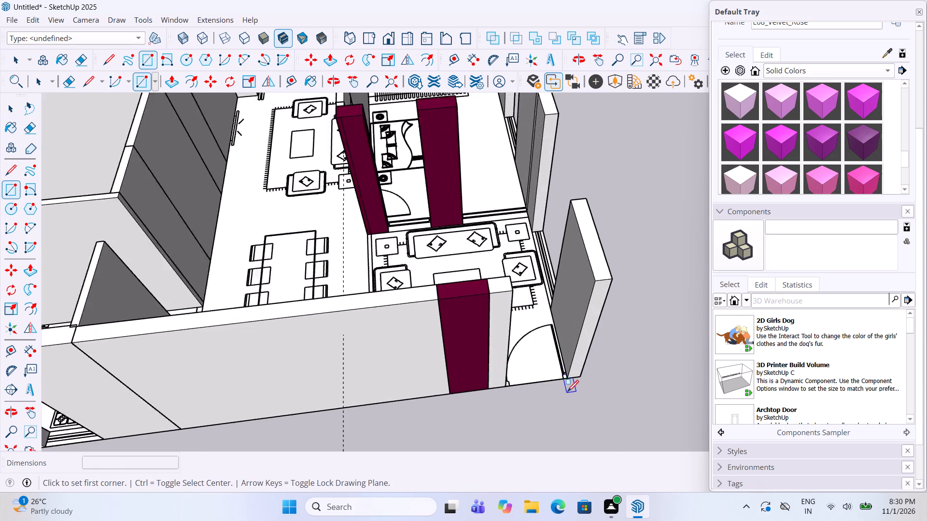
{"action": "scroll", "coordinate": [567, 393], "scroll_direction": "up", "scroll_amount": 6}
{"action": "left_click", "coordinate": [567, 368]}
{"action": "middle_click_drag", "start_coordinate": [424, 344], "coordinate": [396, 344]}
{"action": "scroll", "coordinate": [422, 344], "scroll_direction": "up", "scroll_amount": 11}
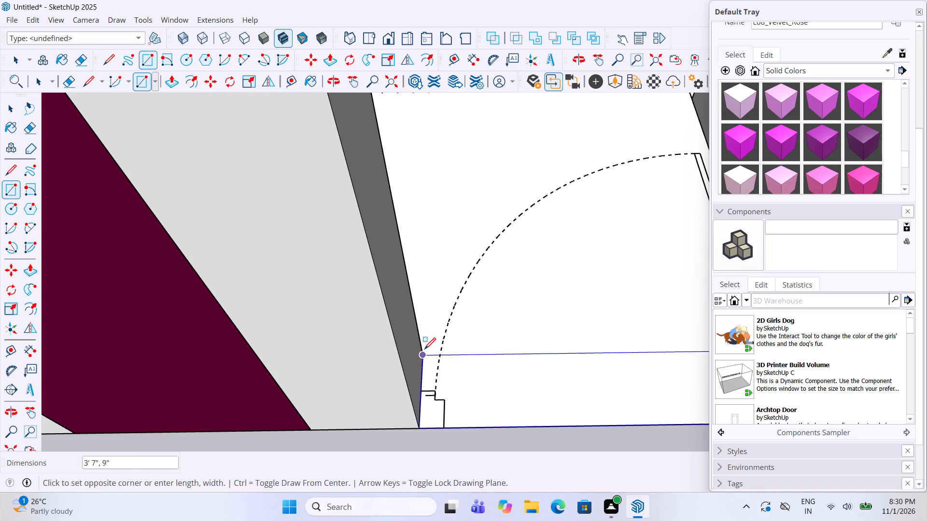
{"action": "left_click", "coordinate": [424, 350]}
Group the entrance doorway rectangle, pull its face up 10' to wall height, and exit the group.
{"action": "scroll", "coordinate": [424, 350], "scroll_direction": "down", "scroll_amount": 5}
{"action": "key", "text": "space"}
{"action": "left_click", "coordinate": [494, 375]}
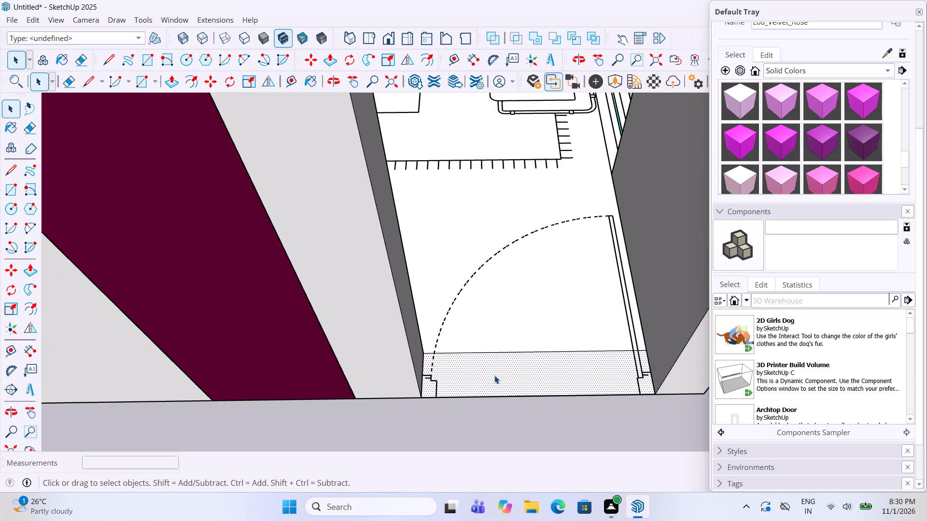
{"action": "right_click", "coordinate": [494, 375]}
{"action": "left_click", "coordinate": [523, 247]}
{"action": "double_click", "coordinate": [504, 368]}
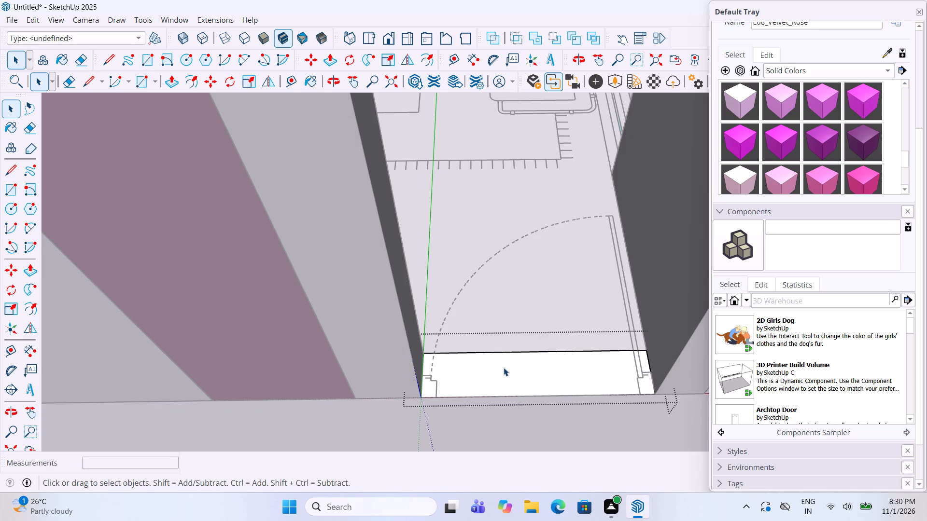
{"action": "key", "text": "p"}
{"action": "left_click", "coordinate": [504, 368]}
{"action": "scroll", "coordinate": [502, 354], "scroll_direction": "down", "scroll_amount": 11}
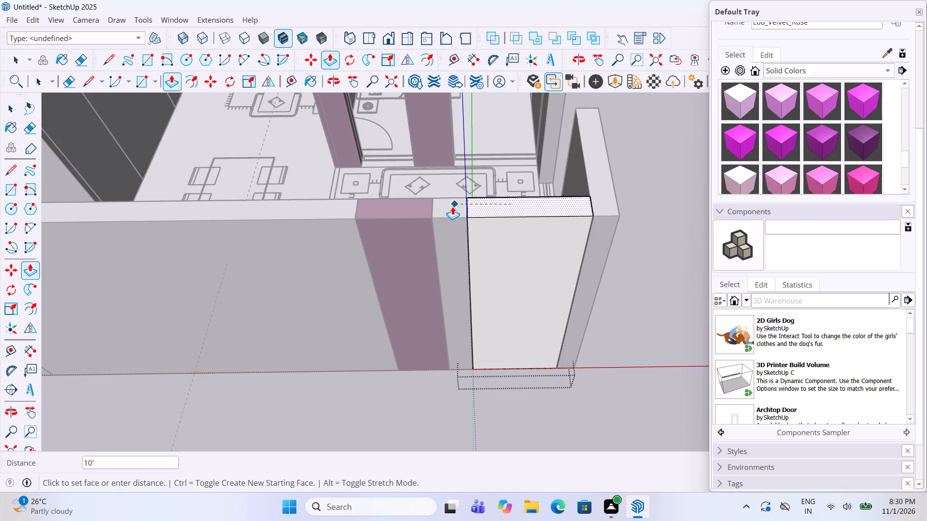
{"action": "left_click", "coordinate": [452, 207]}
{"action": "key", "text": "space"}
{"action": "left_click", "coordinate": [398, 397]}
Place a horizontal guide 8' above the bottom edge of the entrance doorway's wall piece.
{"action": "scroll", "coordinate": [398, 397], "scroll_direction": "down", "scroll_amount": 5}
{"action": "middle_click_drag", "start_coordinate": [497, 231], "coordinate": [478, 323]}
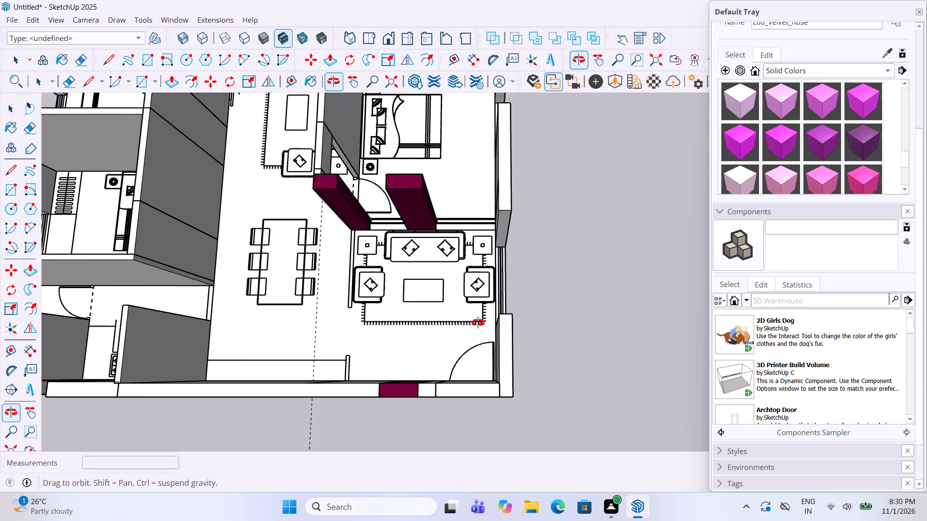
{"action": "middle_click_drag", "start_coordinate": [478, 323], "coordinate": [460, 249]}
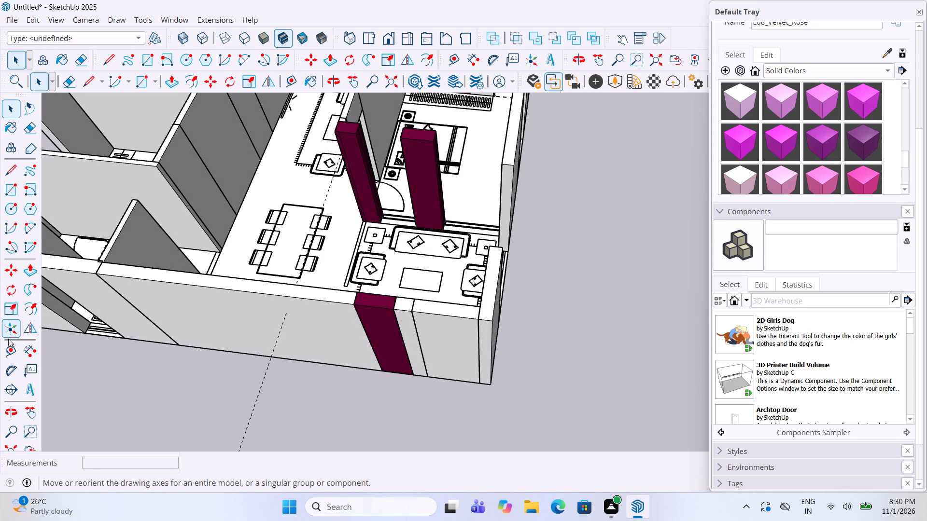
{"action": "left_click", "coordinate": [8, 345]}
{"action": "middle_click_drag", "start_coordinate": [184, 339], "coordinate": [257, 311]}
{"action": "scroll", "coordinate": [606, 402], "scroll_direction": "up", "scroll_amount": 8}
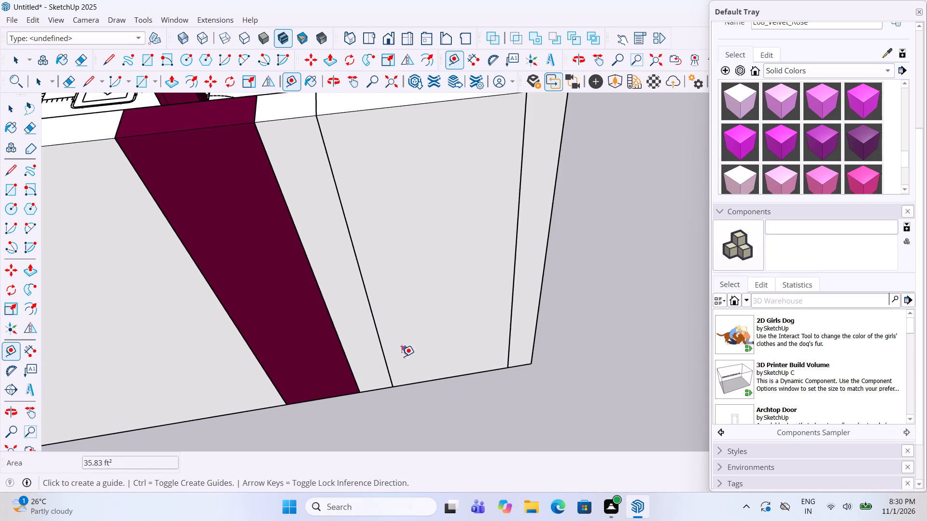
{"action": "left_click", "coordinate": [414, 380]}
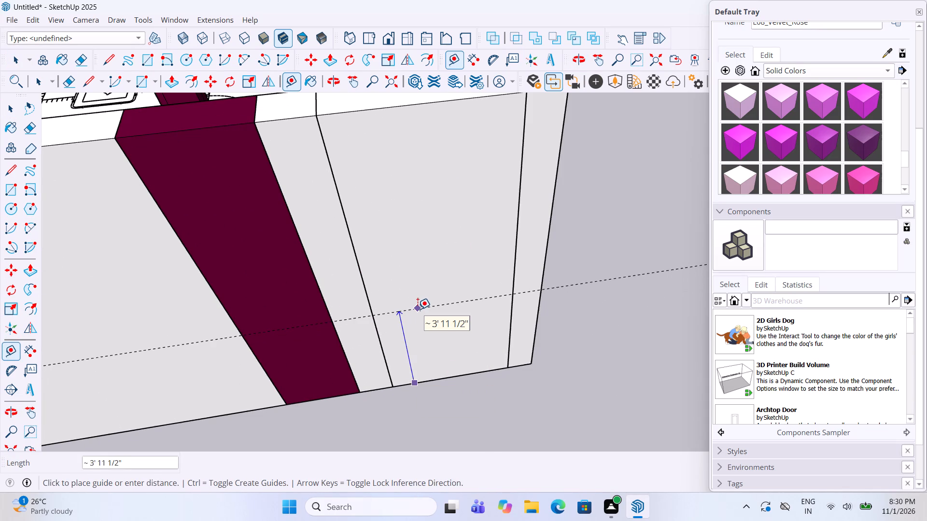
{"action": "type", "text": "8'"}
{"action": "key", "text": "Return"}
{"action": "key", "text": "space"}
{"action": "left_click", "coordinate": [642, 273]}
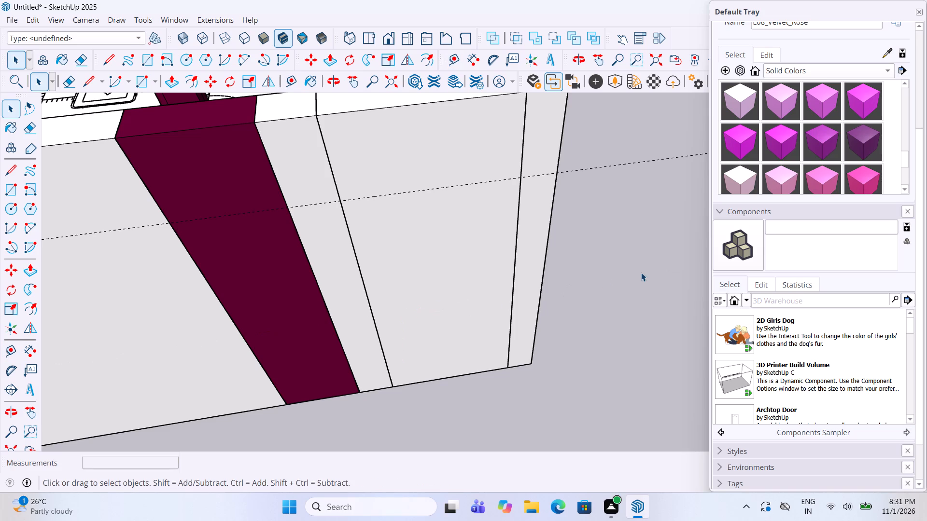
Draw a 3'7" by 8' rectangle below the guide on the entrance wall piece, push it 9" through, and exit the group.
{"action": "middle_click_drag", "start_coordinate": [596, 279], "coordinate": [515, 267]}
{"action": "double_click", "coordinate": [345, 227]}
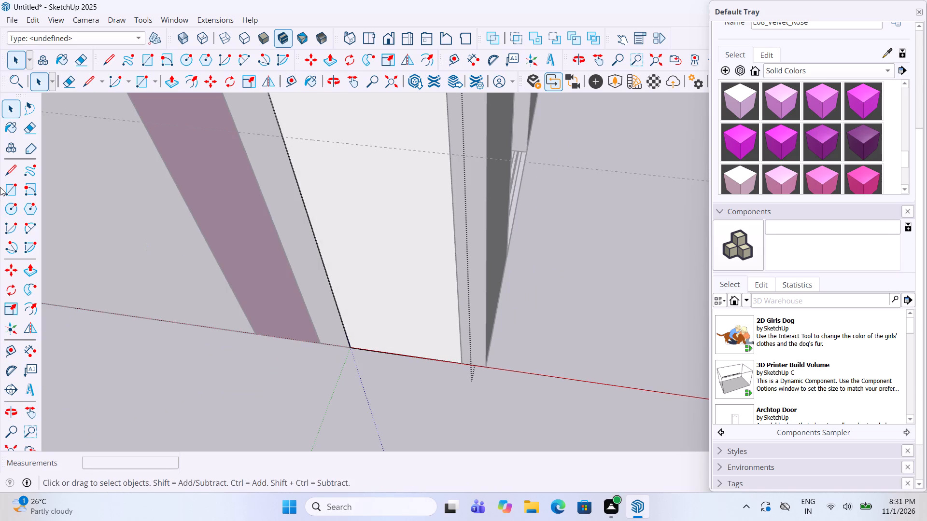
{"action": "left_click", "coordinate": [6, 190]}
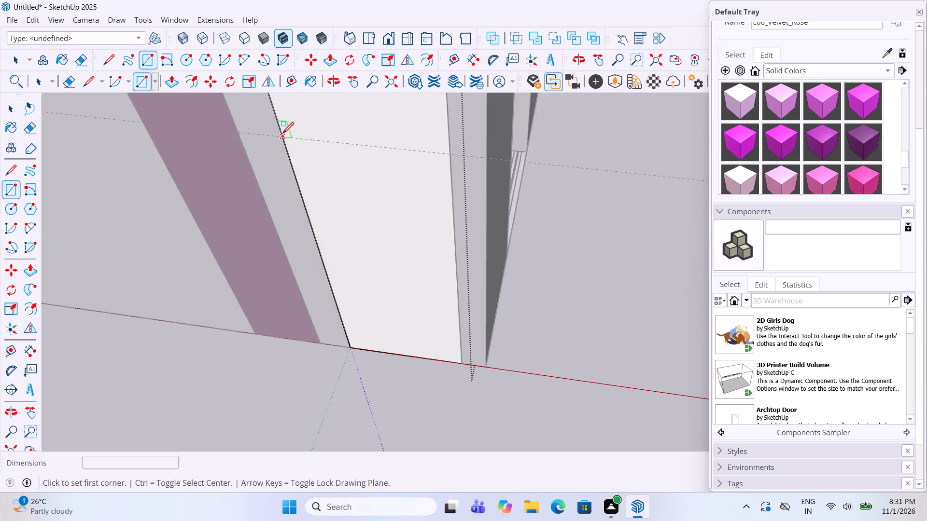
{"action": "left_click", "coordinate": [282, 139]}
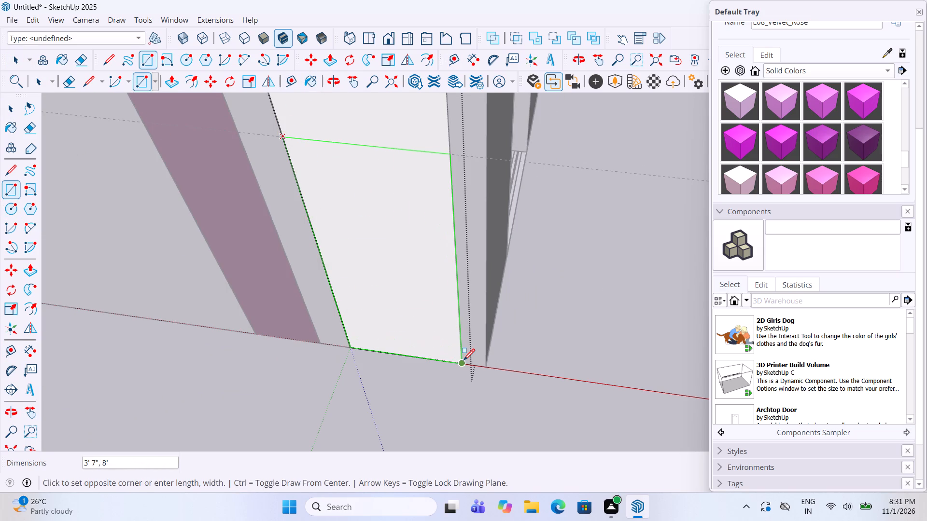
{"action": "left_click", "coordinate": [464, 362]}
{"action": "key", "text": "p"}
{"action": "left_click", "coordinate": [376, 317]}
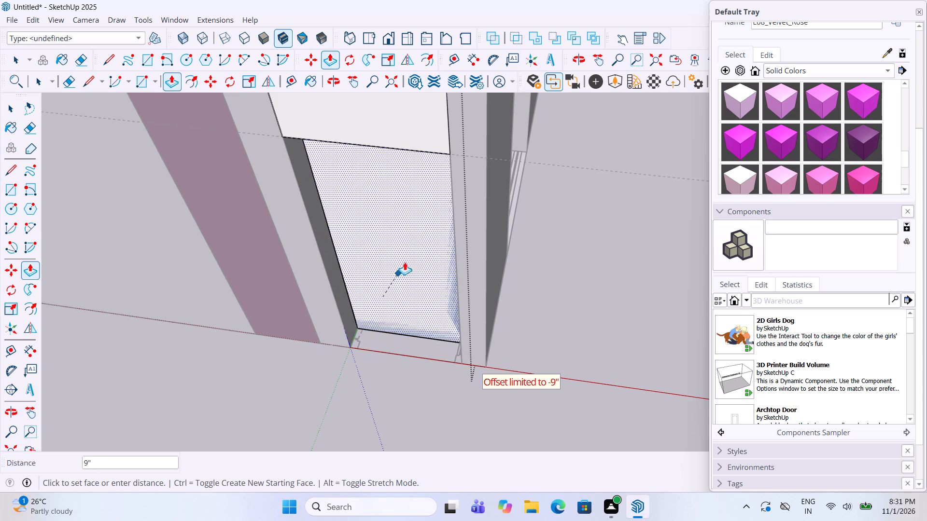
{"action": "double_click", "coordinate": [414, 238]}
{"action": "key", "text": "space"}
{"action": "left_click", "coordinate": [528, 264]}
Open the thin wall strip's group between the two maroon columns by the sofa, pull its face up 10', and exit the group.
{"action": "scroll", "coordinate": [528, 295], "scroll_direction": "down", "scroll_amount": 2}
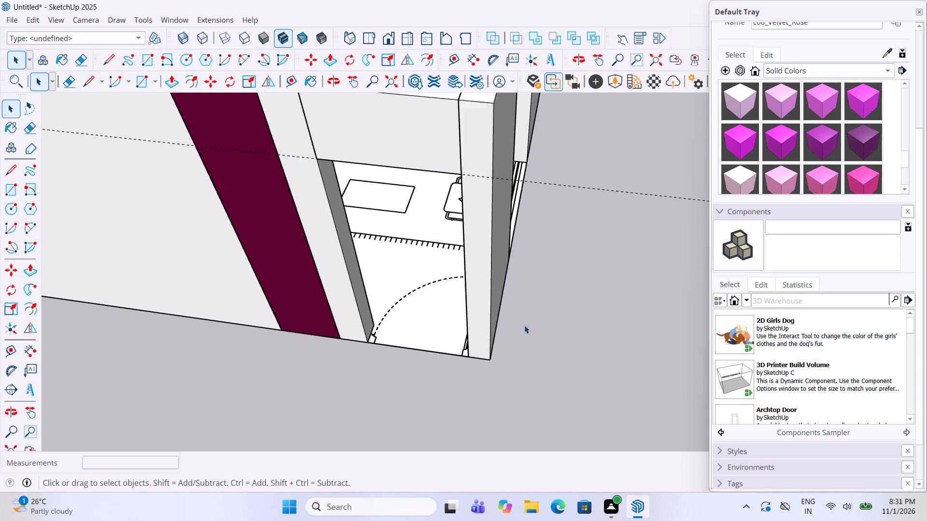
{"action": "scroll", "coordinate": [524, 325], "scroll_direction": "down", "scroll_amount": 9}
{"action": "scroll", "coordinate": [379, 234], "scroll_direction": "up", "scroll_amount": 1}
{"action": "middle_click_drag", "start_coordinate": [378, 233], "coordinate": [566, 276]}
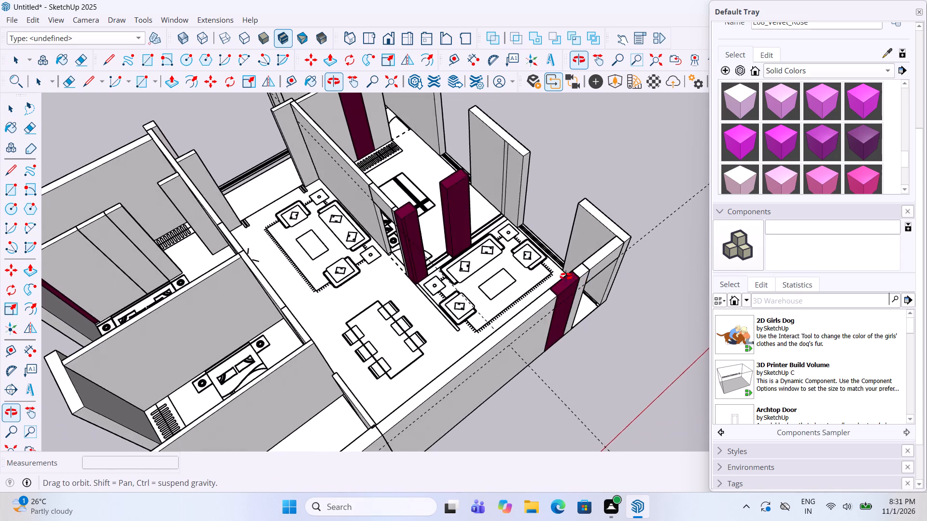
{"action": "middle_click_drag", "start_coordinate": [566, 276], "coordinate": [415, 317]}
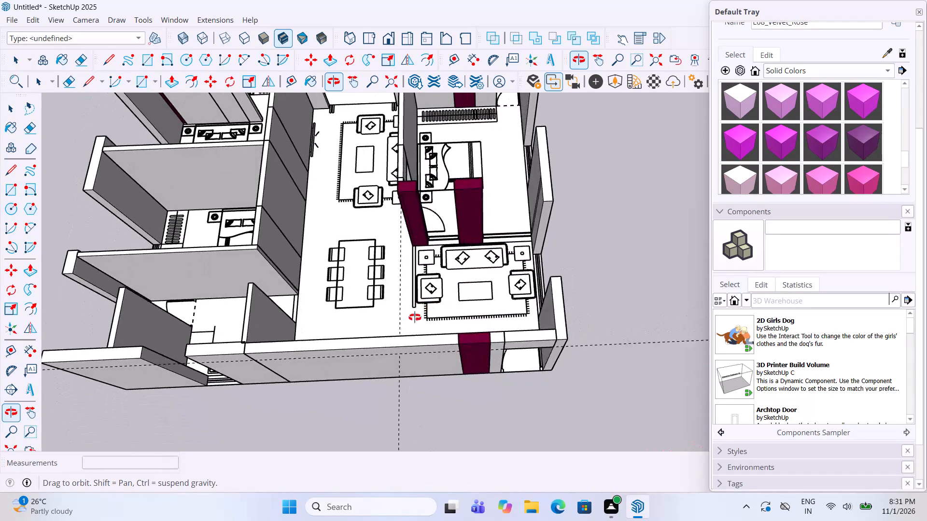
{"action": "middle_click_drag", "start_coordinate": [415, 317], "coordinate": [421, 310]}
{"action": "scroll", "coordinate": [421, 310], "scroll_direction": "down", "scroll_amount": 6}
{"action": "scroll", "coordinate": [285, 162], "scroll_direction": "up", "scroll_amount": 4}
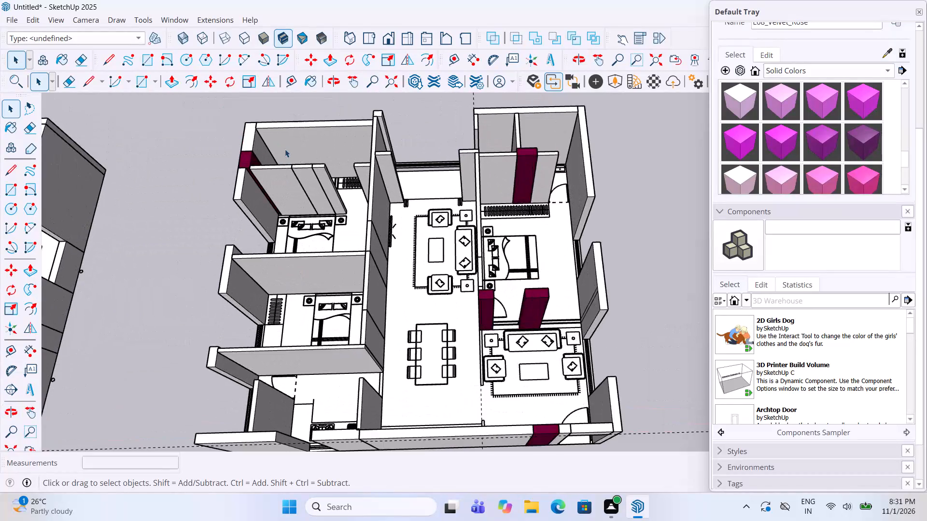
{"action": "scroll", "coordinate": [285, 149], "scroll_direction": "up", "scroll_amount": 4}
{"action": "scroll", "coordinate": [285, 149], "scroll_direction": "down", "scroll_amount": 7}
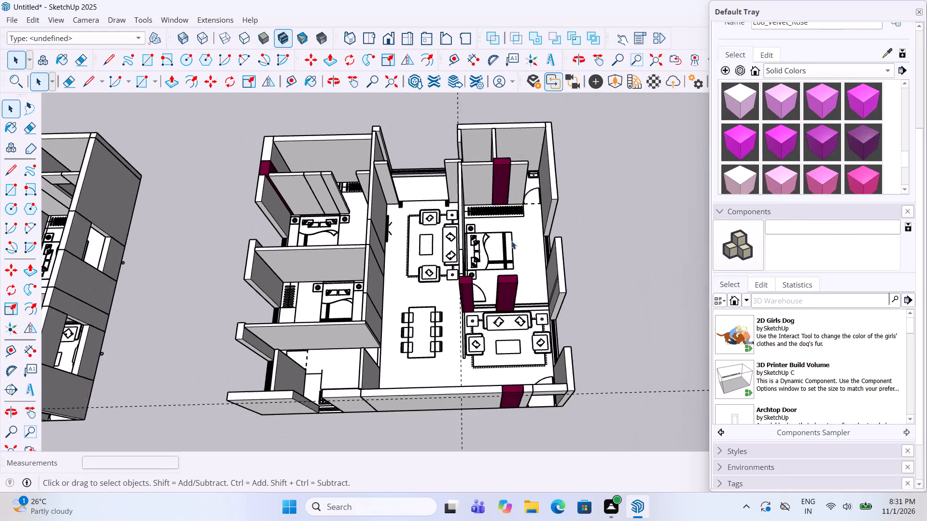
{"action": "scroll", "coordinate": [619, 287], "scroll_direction": "up", "scroll_amount": 16}
{"action": "scroll", "coordinate": [425, 302], "scroll_direction": "up", "scroll_amount": 3}
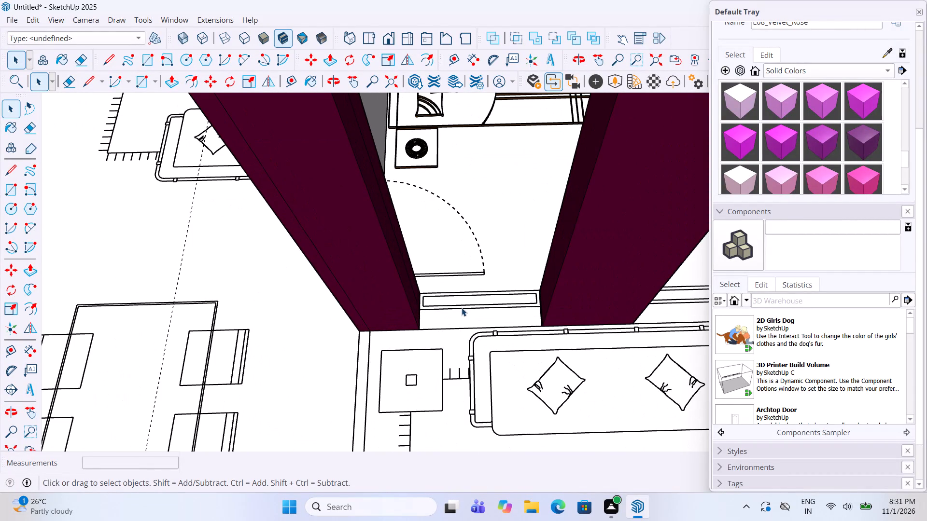
{"action": "left_click", "coordinate": [462, 308]}
{"action": "left_click", "coordinate": [465, 299]}
{"action": "left_click", "coordinate": [465, 299]}
{"action": "key", "text": "p"}
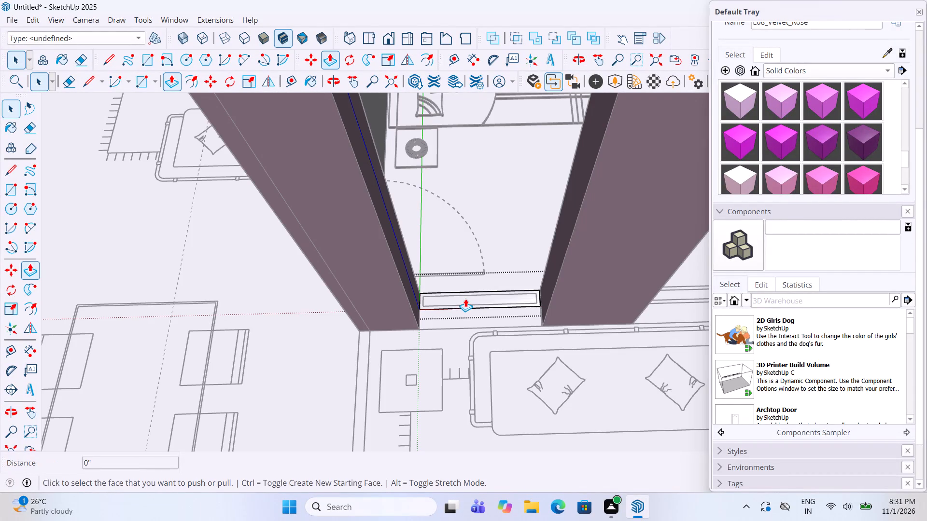
{"action": "left_click", "coordinate": [465, 299]}
{"action": "scroll", "coordinate": [464, 278], "scroll_direction": "down", "scroll_amount": 8}
{"action": "left_click", "coordinate": [410, 203]}
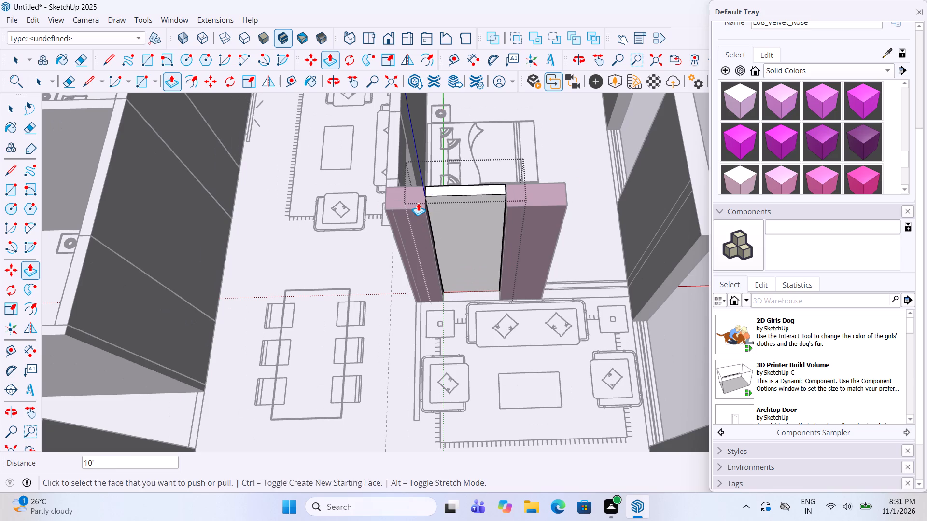
{"action": "key", "text": "space"}
{"action": "left_click", "coordinate": [604, 216]}
Open the thin strip's group between the sofa-side maroon column and the adjacent outer wall, pull its face up 10', and exit the group.
{"action": "scroll", "coordinate": [529, 331], "scroll_direction": "up", "scroll_amount": 3}
{"action": "scroll", "coordinate": [596, 270], "scroll_direction": "up", "scroll_amount": 4}
{"action": "double_click", "coordinate": [597, 268]}
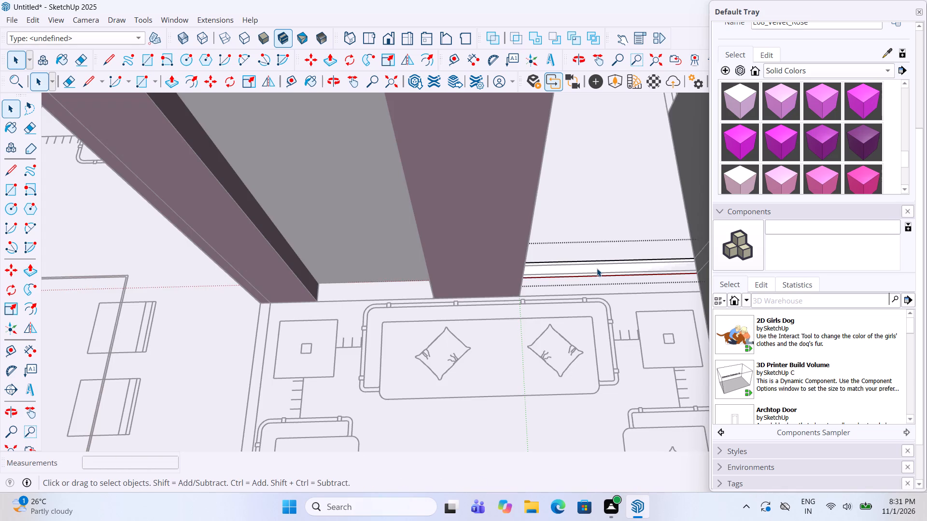
{"action": "key", "text": "p"}
{"action": "left_click", "coordinate": [597, 268]}
{"action": "scroll", "coordinate": [598, 246], "scroll_direction": "down", "scroll_amount": 10}
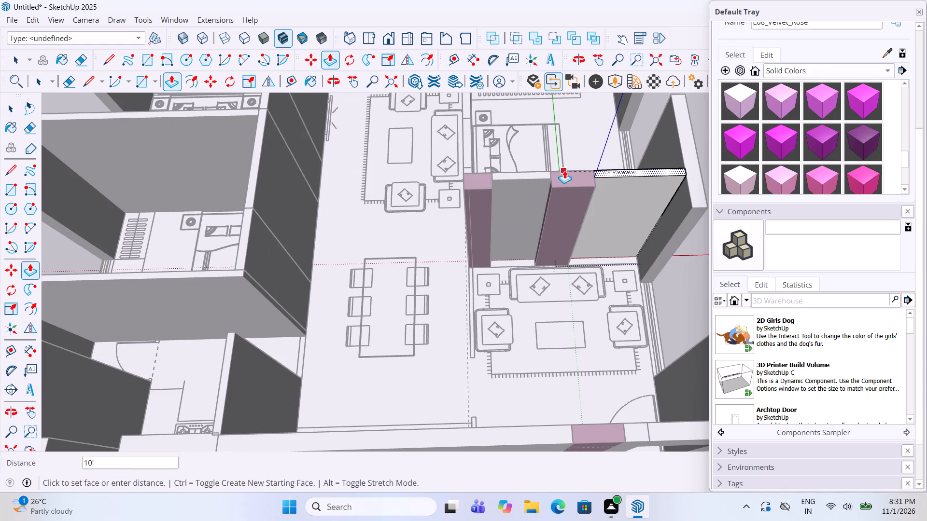
{"action": "left_click", "coordinate": [564, 170]}
{"action": "key", "text": "space"}
{"action": "scroll", "coordinate": [510, 216], "scroll_direction": "down", "scroll_amount": 5}
{"action": "left_click", "coordinate": [640, 190]}
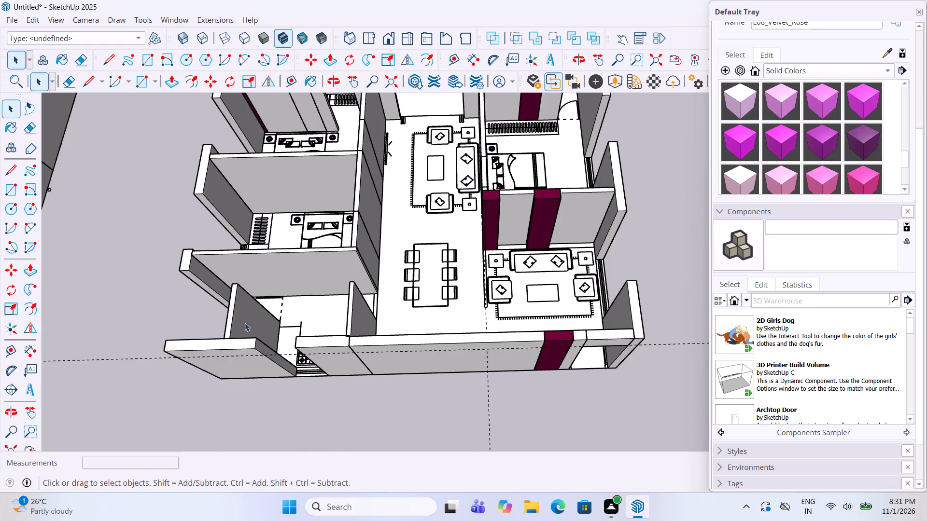
Draw a rectangle as thick as the adjoining wall across the doorway beside the kitchen stove and make it a group.
{"action": "scroll", "coordinate": [193, 323], "scroll_direction": "up", "scroll_amount": 4}
{"action": "middle_click_drag", "start_coordinate": [343, 303], "coordinate": [530, 297]}
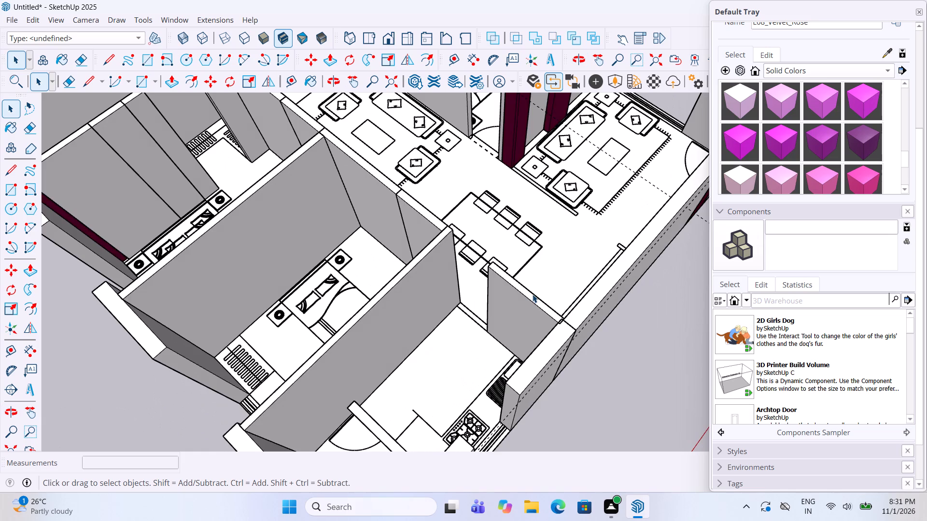
{"action": "scroll", "coordinate": [533, 294], "scroll_direction": "down", "scroll_amount": 6}
{"action": "scroll", "coordinate": [362, 442], "scroll_direction": "up", "scroll_amount": 4}
{"action": "scroll", "coordinate": [365, 398], "scroll_direction": "down", "scroll_amount": 2}
{"action": "middle_click_drag", "start_coordinate": [422, 370], "coordinate": [229, 388]}
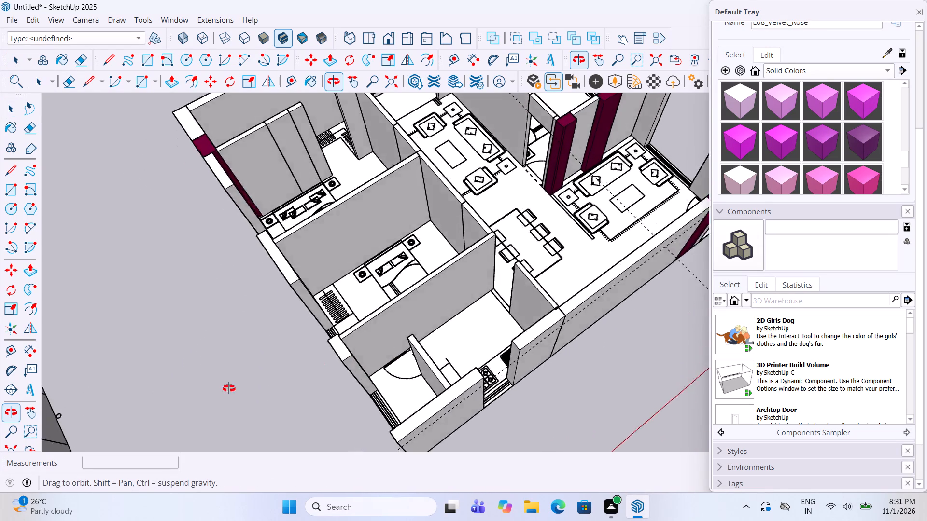
{"action": "middle_click_drag", "start_coordinate": [229, 388], "coordinate": [0, 417]}
{"action": "scroll", "coordinate": [391, 204], "scroll_direction": "up", "scroll_amount": 10}
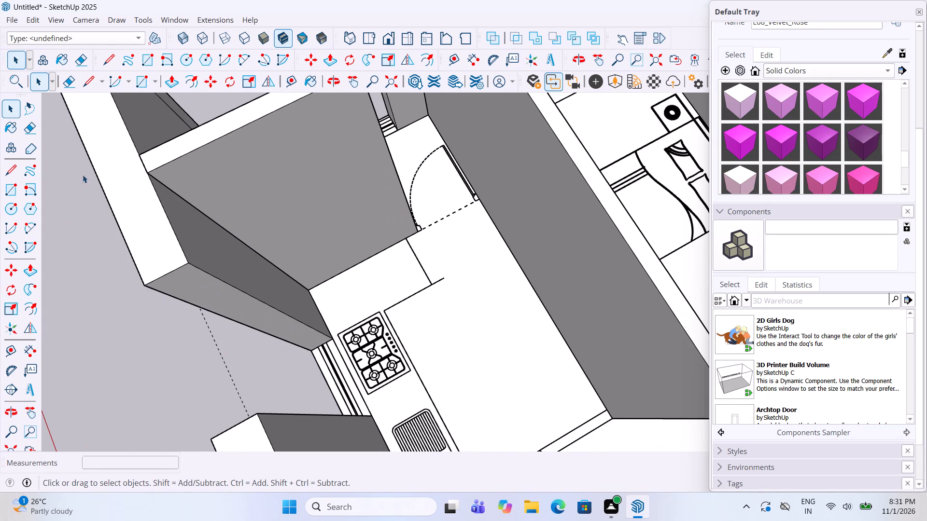
{"action": "left_click", "coordinate": [7, 187]}
{"action": "scroll", "coordinate": [483, 191], "scroll_direction": "up", "scroll_amount": 5}
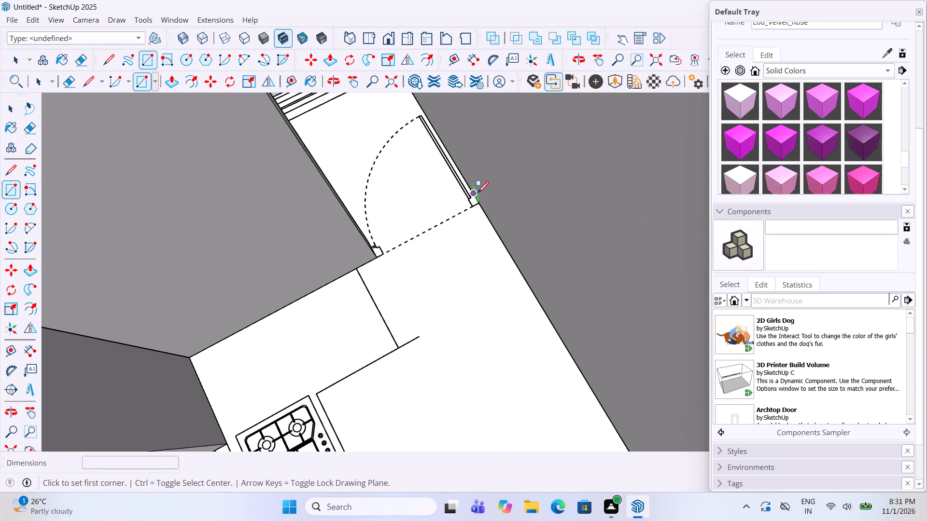
{"action": "scroll", "coordinate": [478, 194], "scroll_direction": "up", "scroll_amount": 5}
{"action": "left_click", "coordinate": [481, 209]}
{"action": "scroll", "coordinate": [266, 243], "scroll_direction": "up", "scroll_amount": 4}
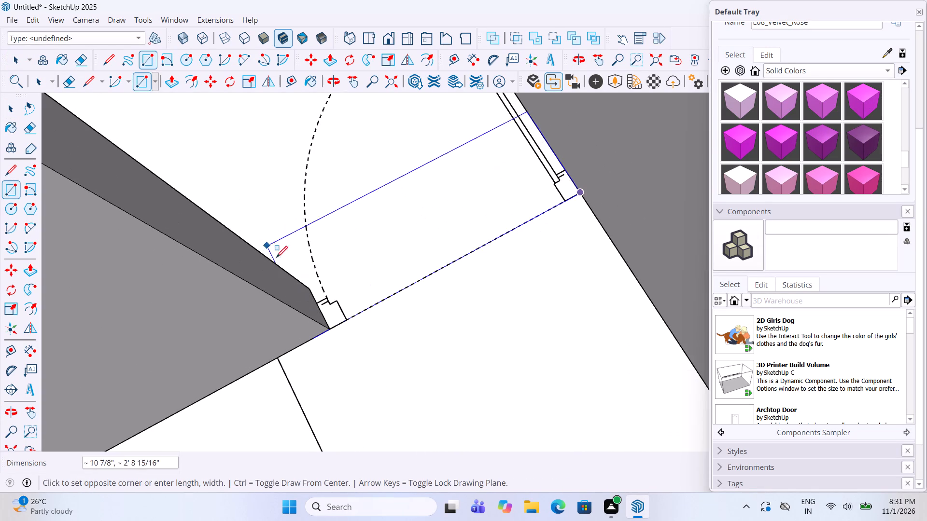
{"action": "left_click", "coordinate": [311, 287]}
{"action": "key", "text": "space"}
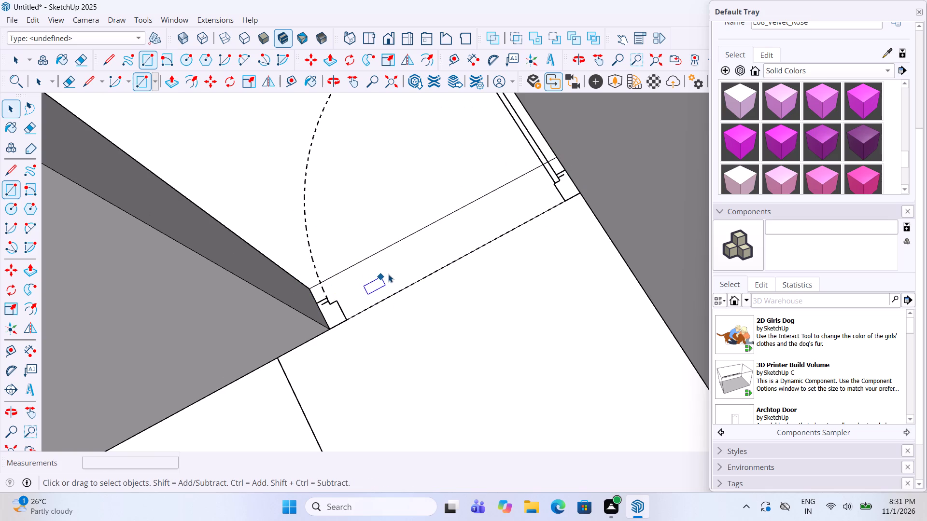
{"action": "left_click", "coordinate": [388, 274]}
{"action": "right_click", "coordinate": [388, 274]}
{"action": "left_click", "coordinate": [433, 360]}
Open the kitchen doorway rectangle's group, pull its face up to the neighbouring wall's height, and exit the group.
{"action": "double_click", "coordinate": [400, 283]}
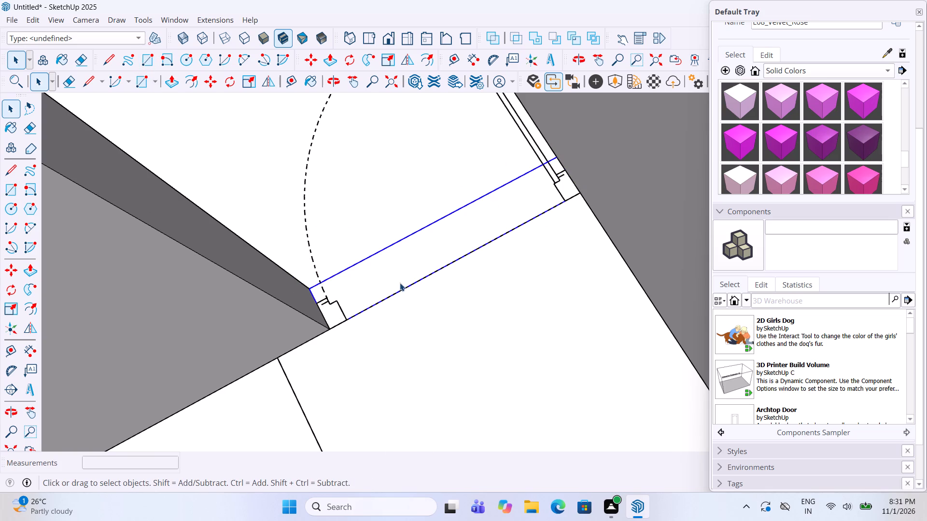
{"action": "key", "text": "p"}
{"action": "left_click", "coordinate": [397, 267]}
{"action": "scroll", "coordinate": [397, 252], "scroll_direction": "down", "scroll_amount": 14}
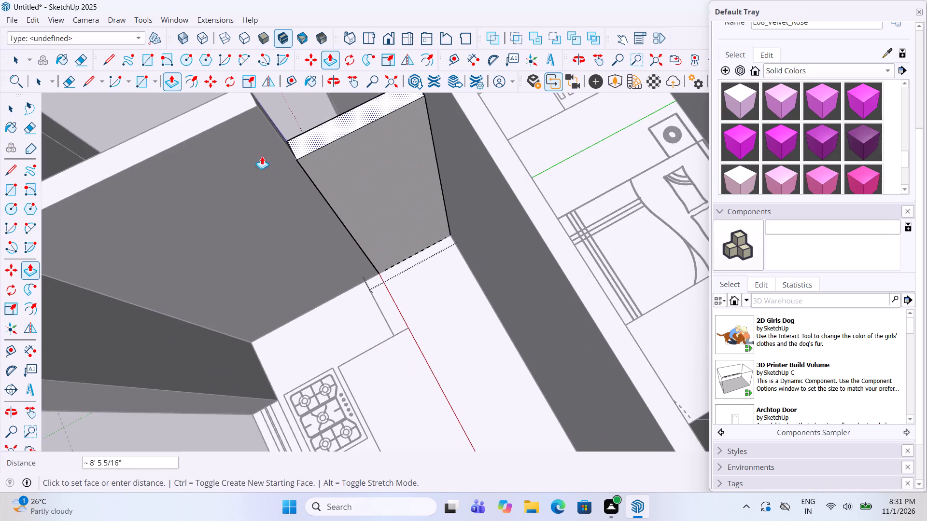
{"action": "left_click", "coordinate": [194, 128]}
{"action": "key", "text": "space"}
{"action": "scroll", "coordinate": [253, 207], "scroll_direction": "down", "scroll_amount": 12}
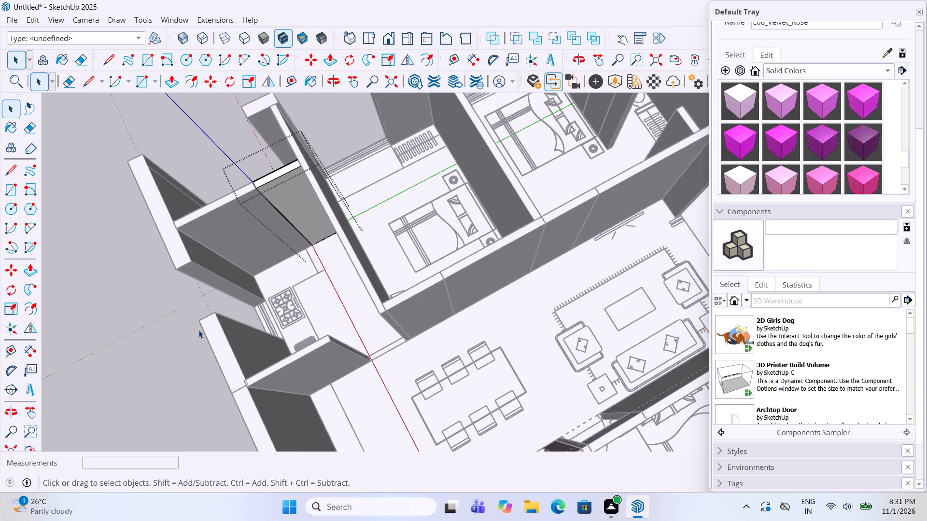
{"action": "left_click", "coordinate": [183, 331]}
Place a horizontal guide 7' above the bottom edge of the kitchen doorway's wall piece.
{"action": "middle_click_drag", "start_coordinate": [332, 235], "coordinate": [267, 161]}
{"action": "scroll", "coordinate": [295, 111], "scroll_direction": "up", "scroll_amount": 4}
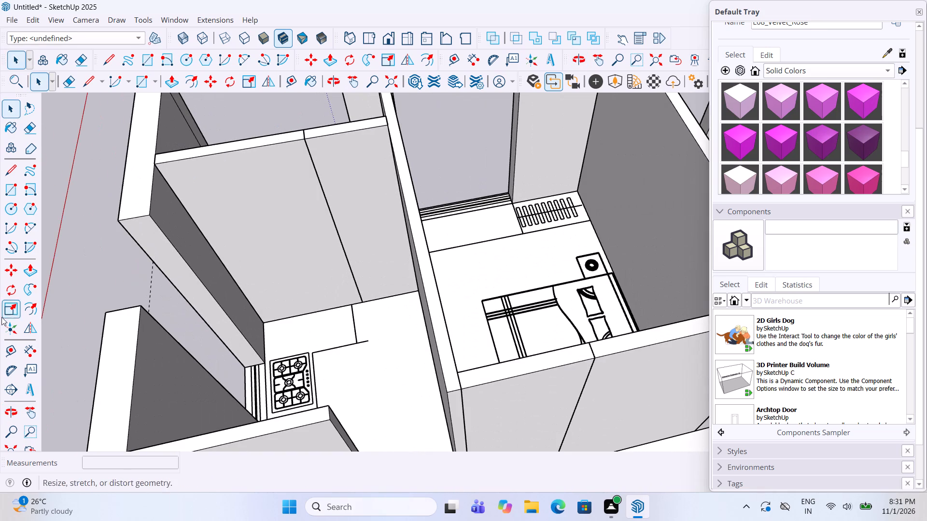
{"action": "left_click", "coordinate": [6, 357]}
{"action": "scroll", "coordinate": [435, 300], "scroll_direction": "up", "scroll_amount": 3}
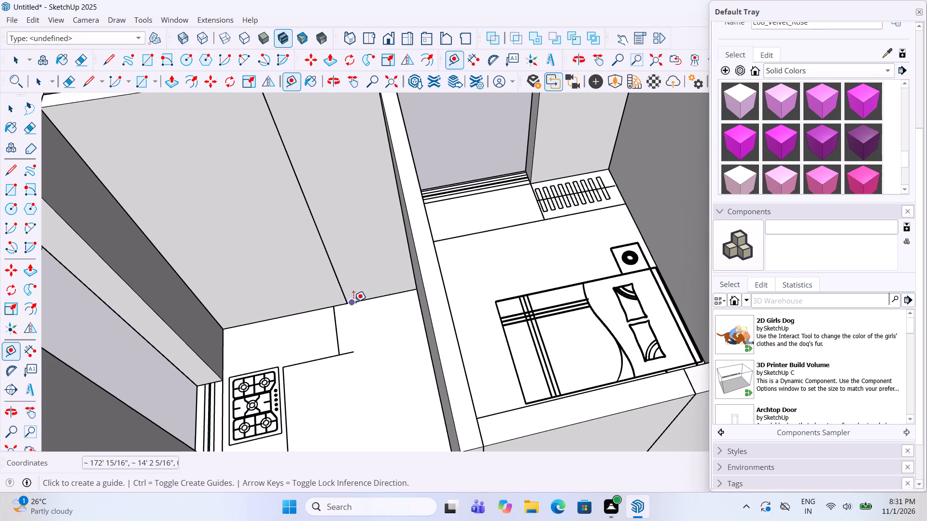
{"action": "left_click_drag", "start_coordinate": [364, 296], "coordinate": [364, 292]}
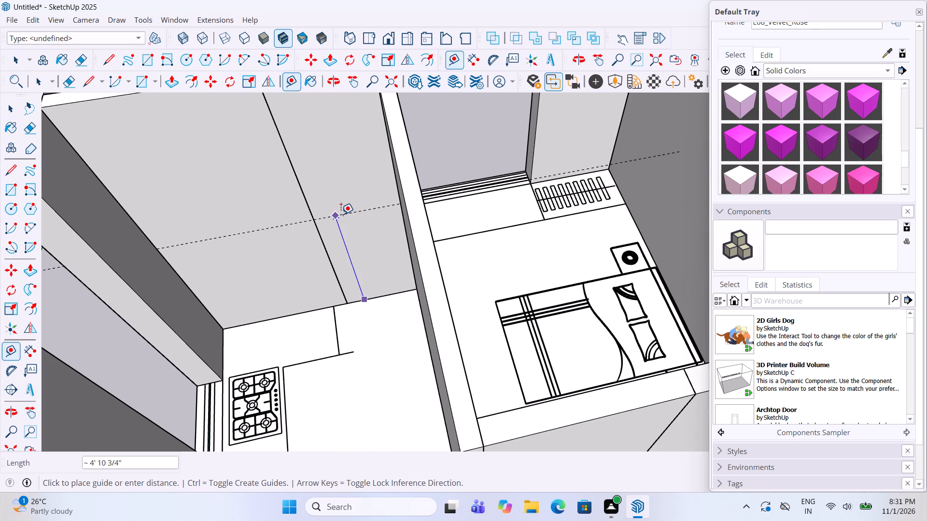
{"action": "type", "text": "7'"}
{"action": "key", "text": "Return"}
{"action": "key", "text": "space"}
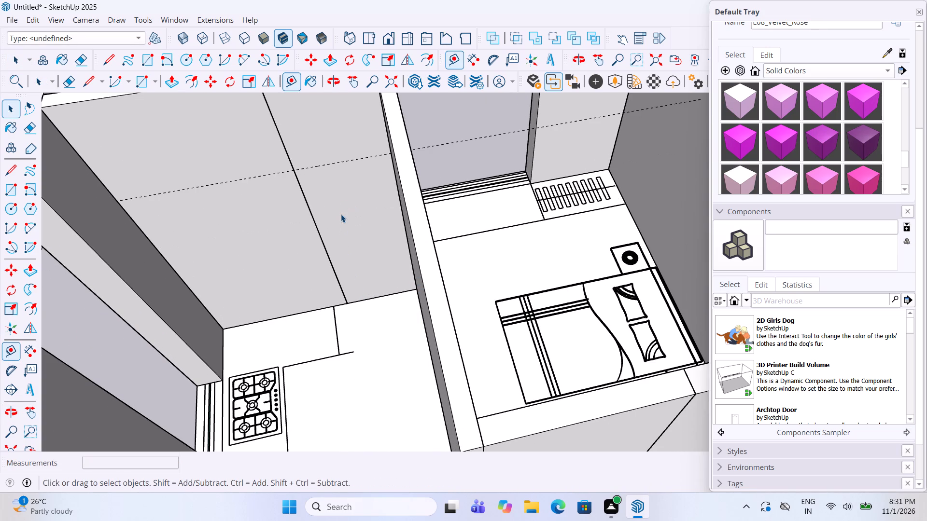
Draw a 7' by about 2'7" rectangle below the guide on the kitchen doorway's wall piece, push it about 4 9/16" through, and exit the group.
{"action": "left_click", "coordinate": [341, 214]}
{"action": "double_click", "coordinate": [341, 214]}
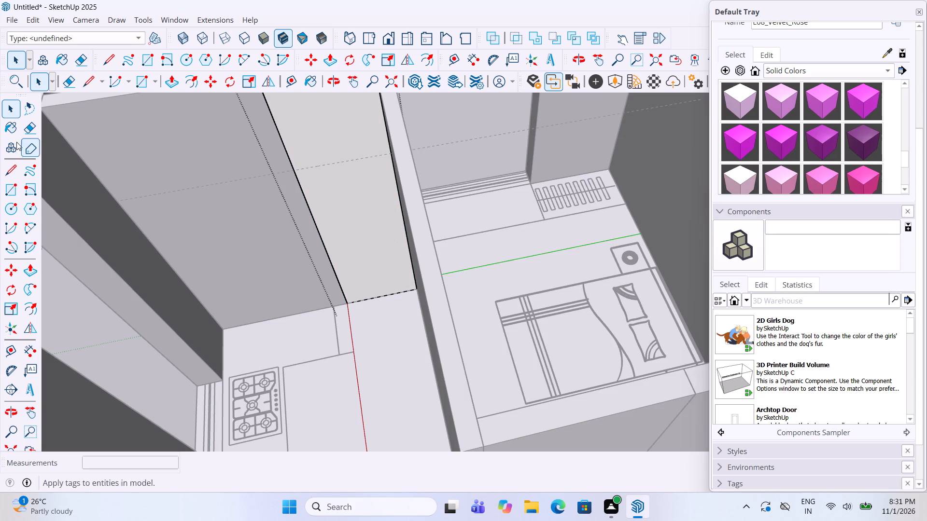
{"action": "left_click", "coordinate": [9, 197]}
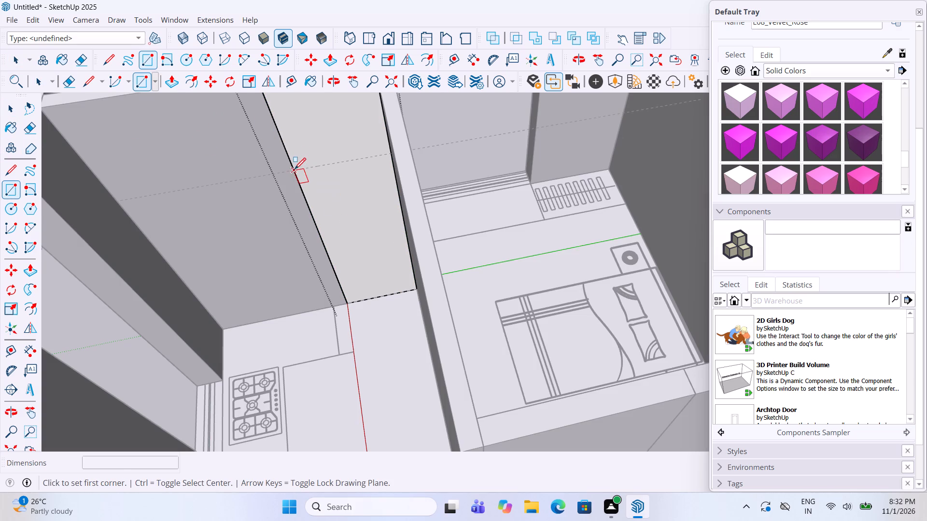
{"action": "left_click", "coordinate": [295, 169]}
{"action": "scroll", "coordinate": [326, 241], "scroll_direction": "up", "scroll_amount": 4}
{"action": "middle_click_drag", "start_coordinate": [327, 241], "coordinate": [360, 243]}
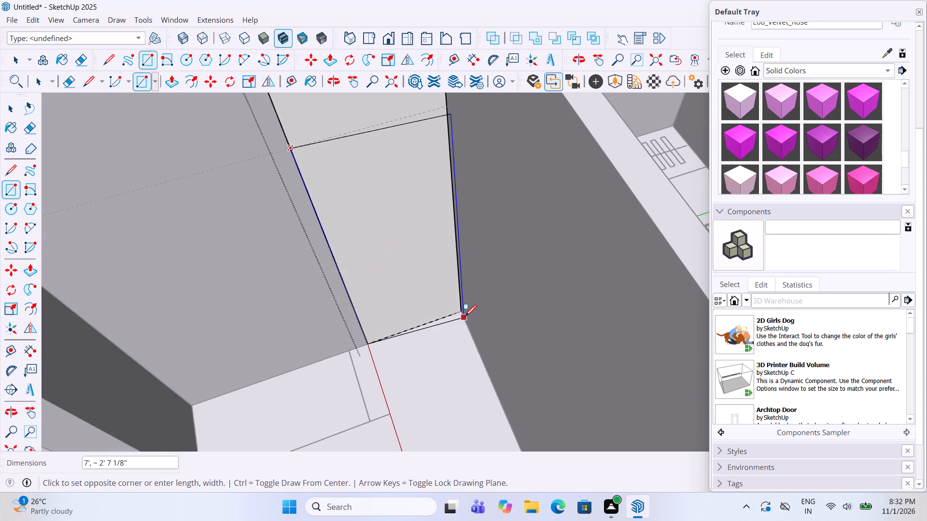
{"action": "double_click", "coordinate": [463, 315]}
{"action": "key", "text": "p"}
{"action": "left_click", "coordinate": [407, 296]}
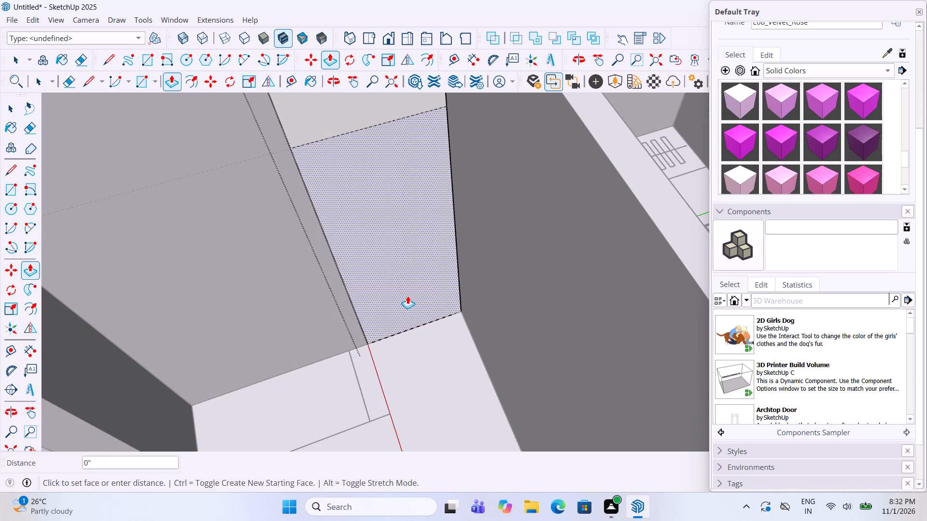
{"action": "left_click_drag", "start_coordinate": [411, 288], "coordinate": [401, 189]}
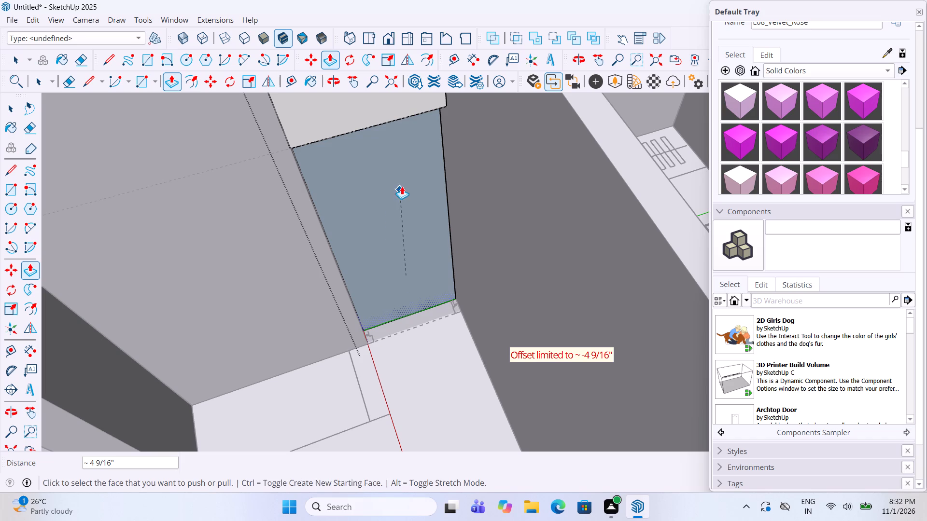
{"action": "key", "text": "space"}
{"action": "scroll", "coordinate": [408, 274], "scroll_direction": "down", "scroll_amount": 9}
{"action": "left_click", "coordinate": [187, 356]}
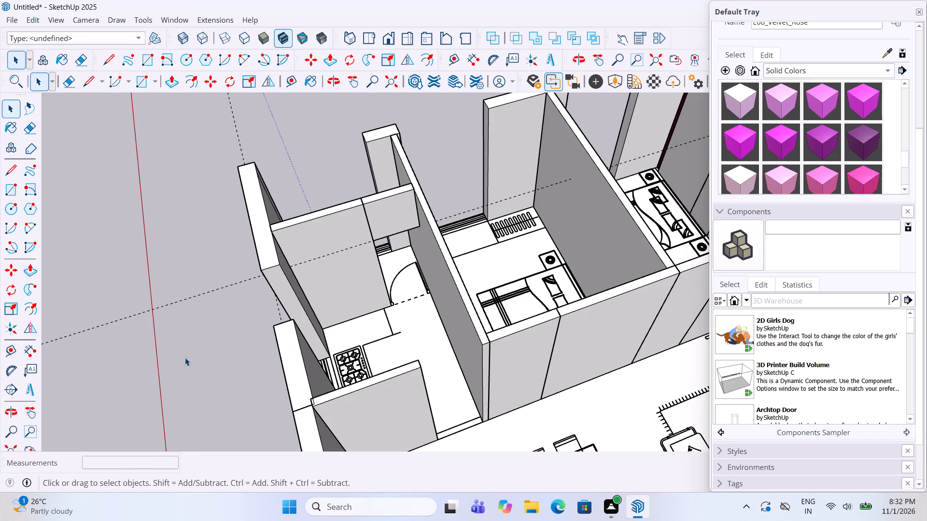
Place a horizontal guide 8' above the bottom edge of the bedroom doorway's wall piece facing the living area.
{"action": "scroll", "coordinate": [140, 230], "scroll_direction": "down", "scroll_amount": 8}
{"action": "scroll", "coordinate": [446, 190], "scroll_direction": "up", "scroll_amount": 1}
{"action": "middle_click_drag", "start_coordinate": [446, 190], "coordinate": [422, 329]}
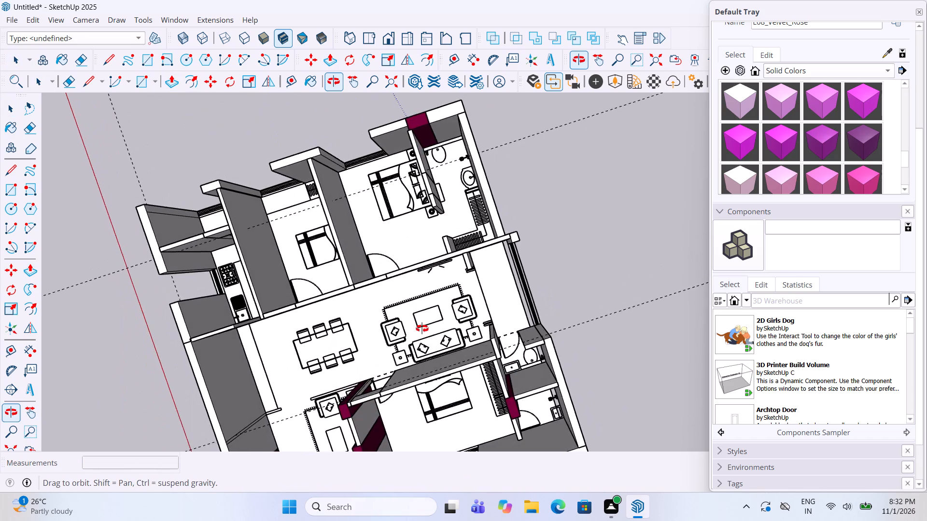
{"action": "middle_click_drag", "start_coordinate": [422, 329], "coordinate": [332, 183]}
{"action": "scroll", "coordinate": [359, 231], "scroll_direction": "up", "scroll_amount": 5}
{"action": "scroll", "coordinate": [379, 273], "scroll_direction": "up", "scroll_amount": 2}
{"action": "middle_click_drag", "start_coordinate": [370, 274], "coordinate": [358, 274]}
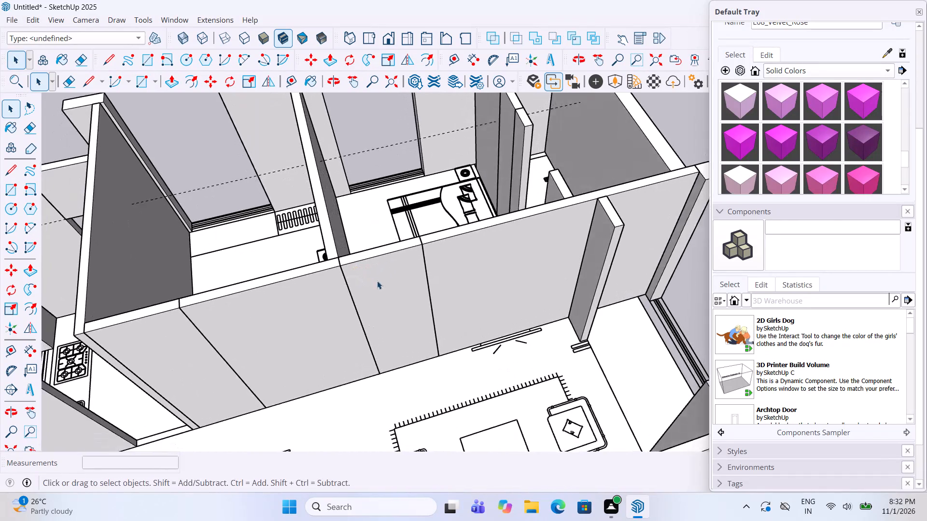
{"action": "scroll", "coordinate": [378, 281], "scroll_direction": "up", "scroll_amount": 1}
{"action": "left_click", "coordinate": [12, 347]}
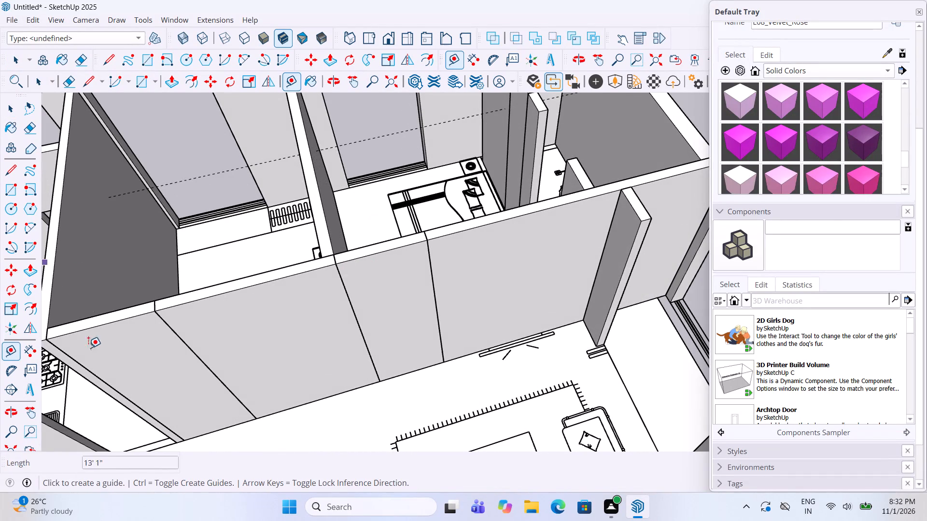
{"action": "left_click", "coordinate": [428, 366]}
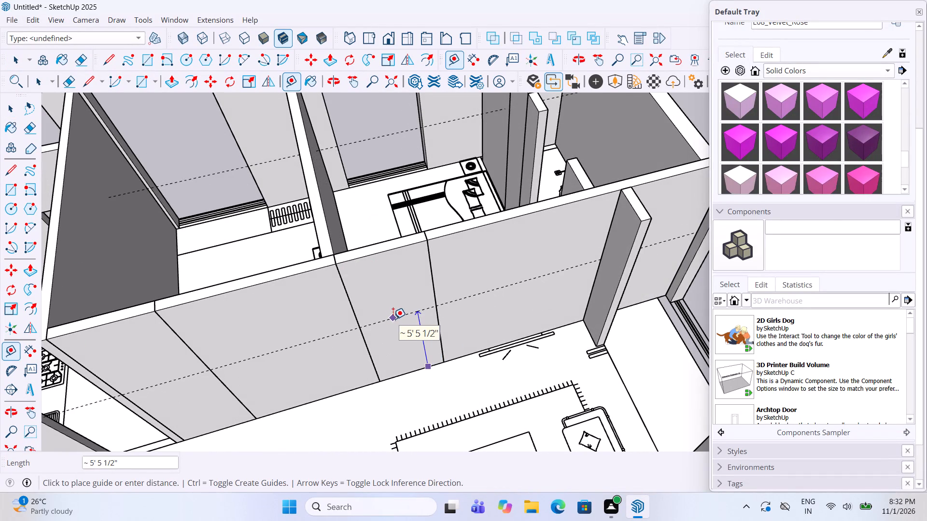
{"action": "type", "text": "8'"}
{"action": "key", "text": "Return"}
{"action": "key", "text": "space"}
Draw an 8' high, full-width rectangle below the guide on the bedroom doorway's wall piece, push it 5" through, and exit the group.
{"action": "double_click", "coordinate": [393, 319]}
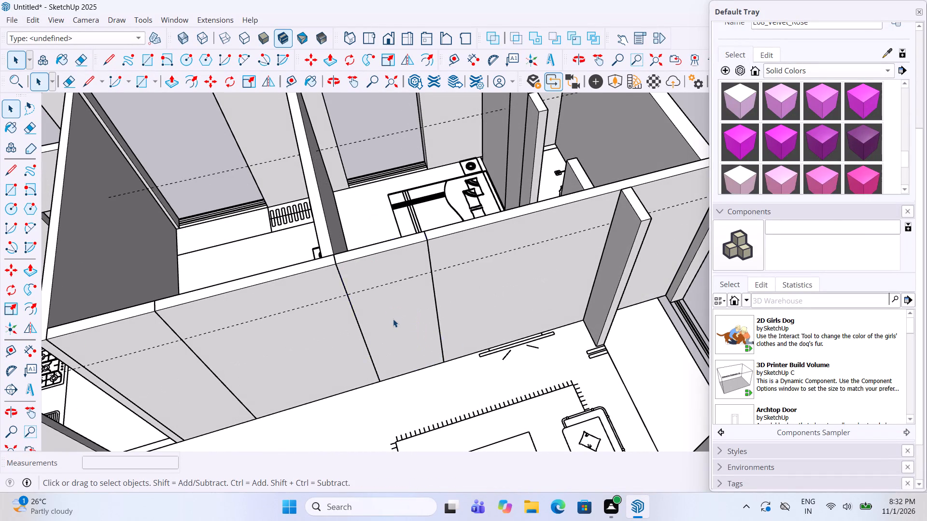
{"action": "left_click", "coordinate": [6, 184]}
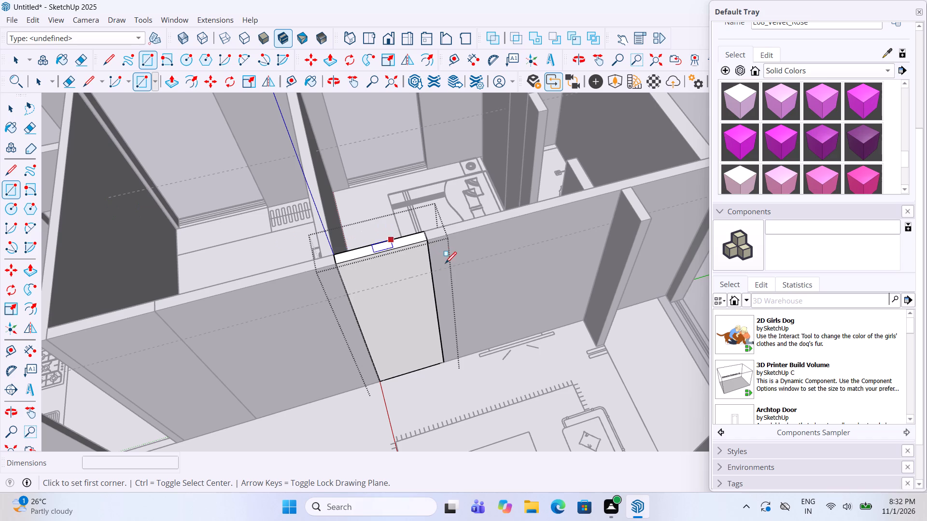
{"action": "left_click", "coordinate": [434, 269]}
{"action": "scroll", "coordinate": [407, 357], "scroll_direction": "up", "scroll_amount": 5}
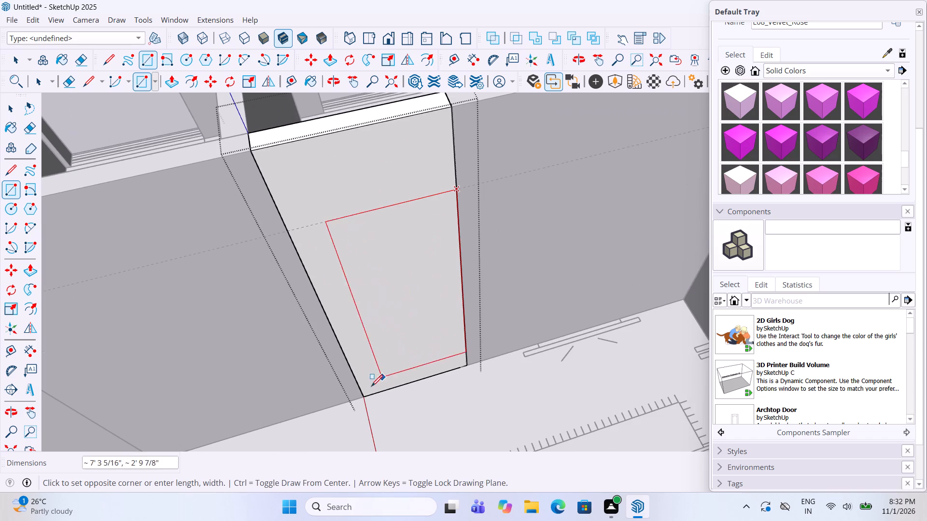
{"action": "left_click", "coordinate": [361, 397]}
{"action": "key", "text": "p"}
{"action": "left_click", "coordinate": [397, 341]}
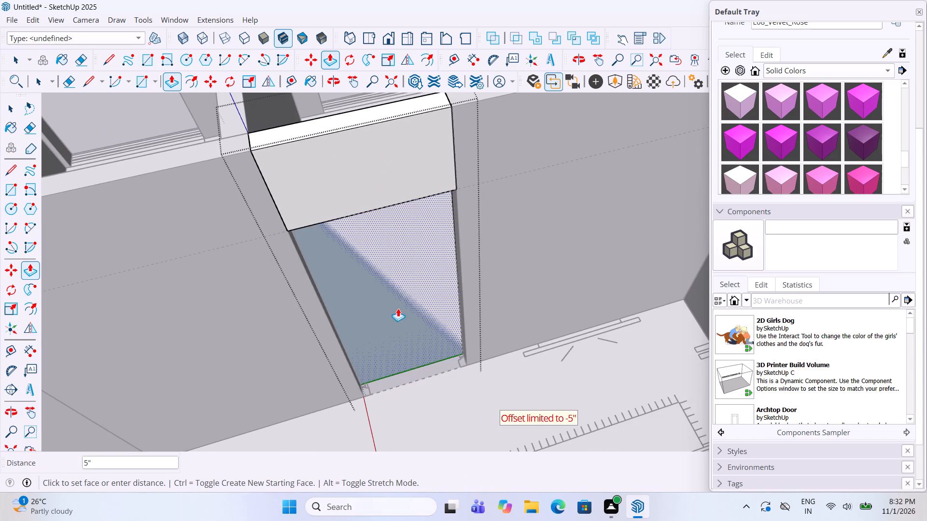
{"action": "left_click", "coordinate": [397, 244]}
{"action": "key", "text": "space"}
{"action": "left_click", "coordinate": [465, 397]}
{"action": "scroll", "coordinate": [443, 396], "scroll_direction": "down", "scroll_amount": 6}
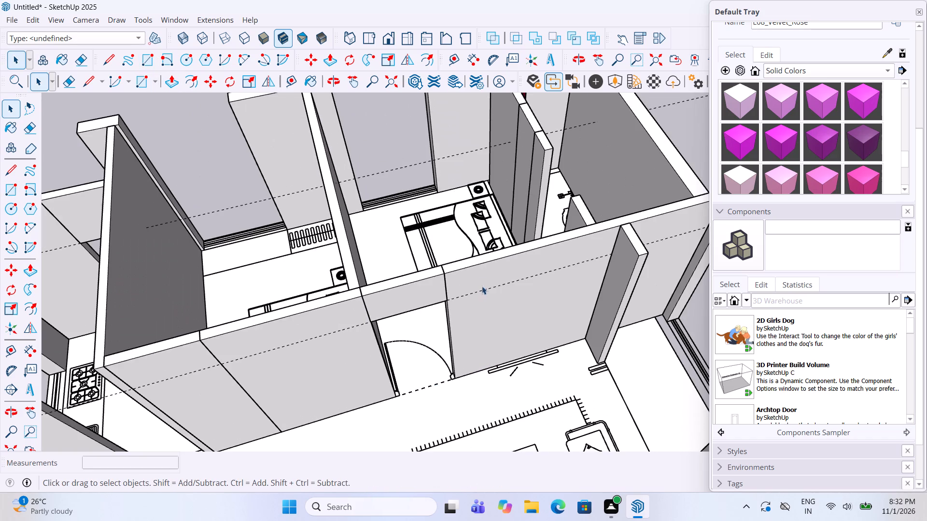
Draw a 5" by 2'6" rectangle across the bathroom doorway off the living area and make it a group.
{"action": "middle_click_drag", "start_coordinate": [482, 286], "coordinate": [389, 264]}
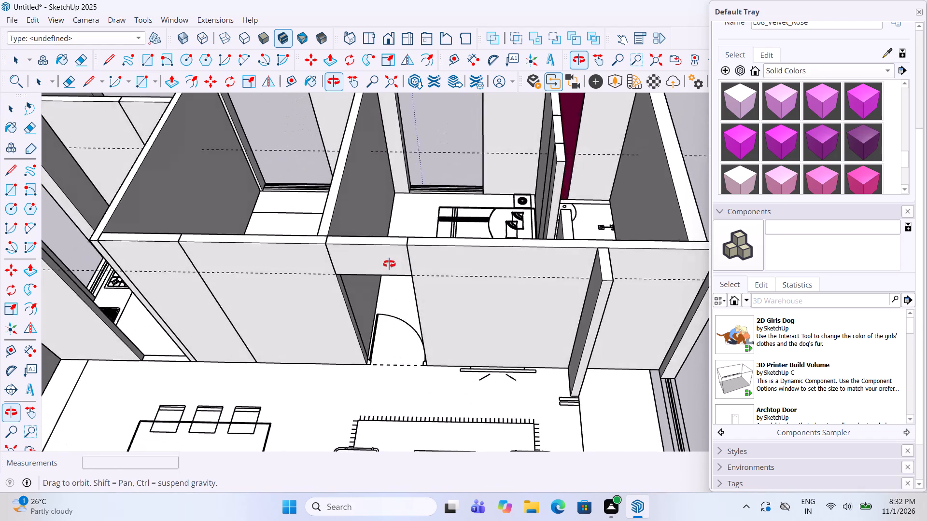
{"action": "middle_click_drag", "start_coordinate": [389, 264], "coordinate": [379, 258]}
{"action": "scroll", "coordinate": [450, 200], "scroll_direction": "up", "scroll_amount": 1}
{"action": "scroll", "coordinate": [460, 195], "scroll_direction": "down", "scroll_amount": 10}
{"action": "scroll", "coordinate": [421, 283], "scroll_direction": "up", "scroll_amount": 3}
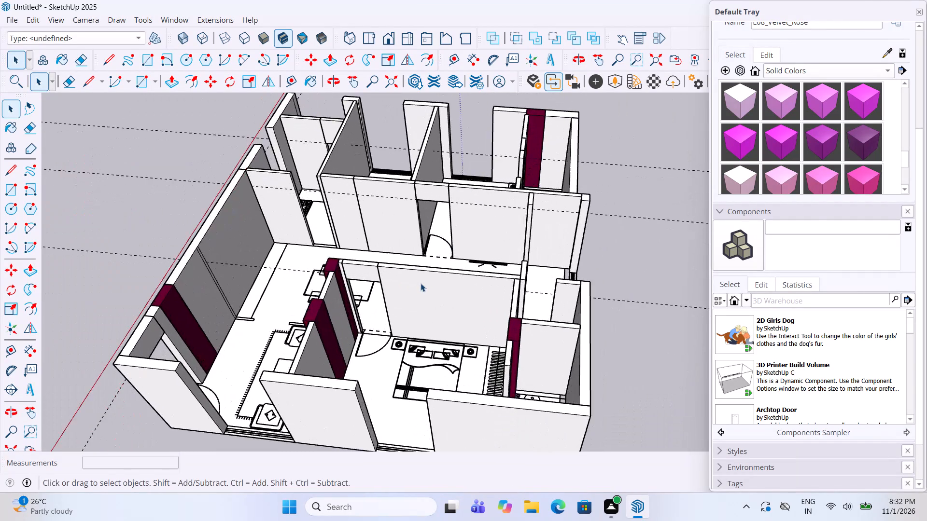
{"action": "middle_click_drag", "start_coordinate": [421, 283], "coordinate": [420, 411]}
{"action": "middle_click_drag", "start_coordinate": [284, 343], "coordinate": [901, 348]}
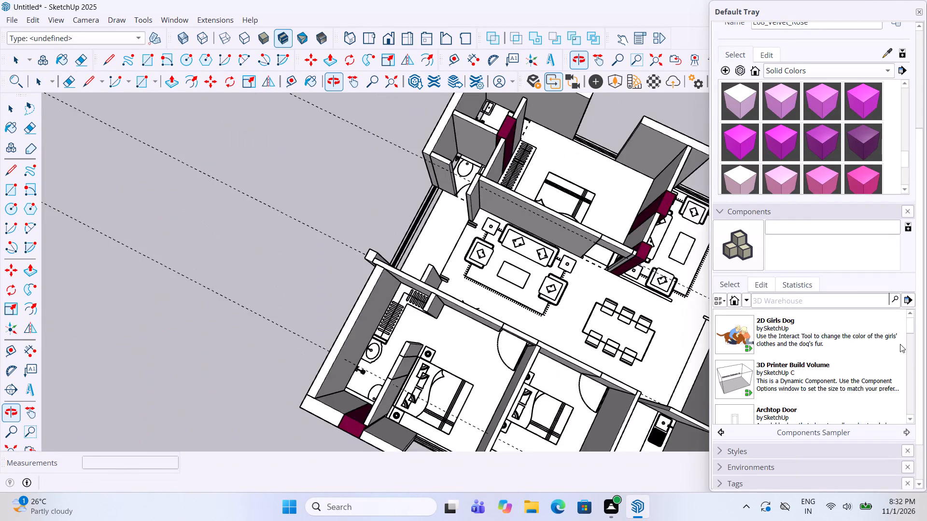
{"action": "scroll", "coordinate": [503, 151], "scroll_direction": "up", "scroll_amount": 3}
{"action": "middle_click_drag", "start_coordinate": [387, 208], "coordinate": [515, 175]}
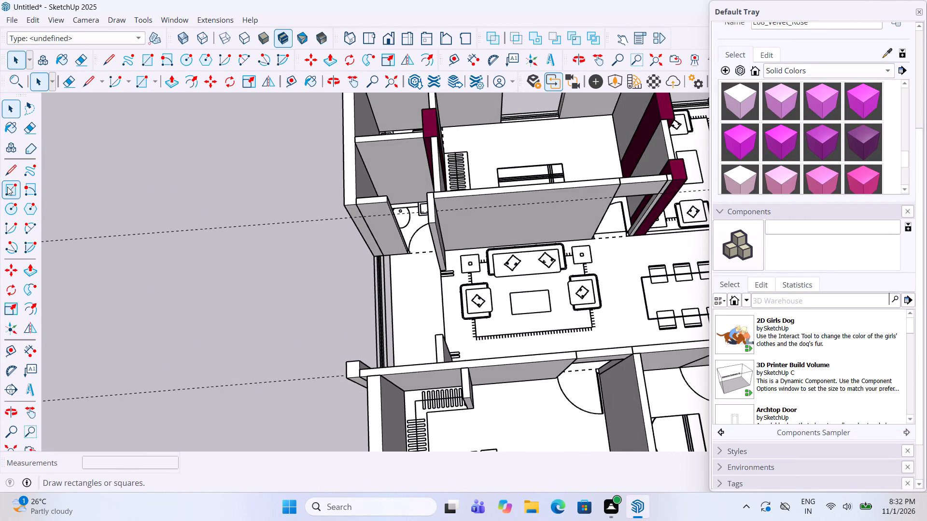
{"action": "left_click", "coordinate": [7, 187]}
{"action": "scroll", "coordinate": [464, 225], "scroll_direction": "up", "scroll_amount": 13}
{"action": "middle_click_drag", "start_coordinate": [388, 272], "coordinate": [421, 252]}
{"action": "scroll", "coordinate": [463, 240], "scroll_direction": "up", "scroll_amount": 4}
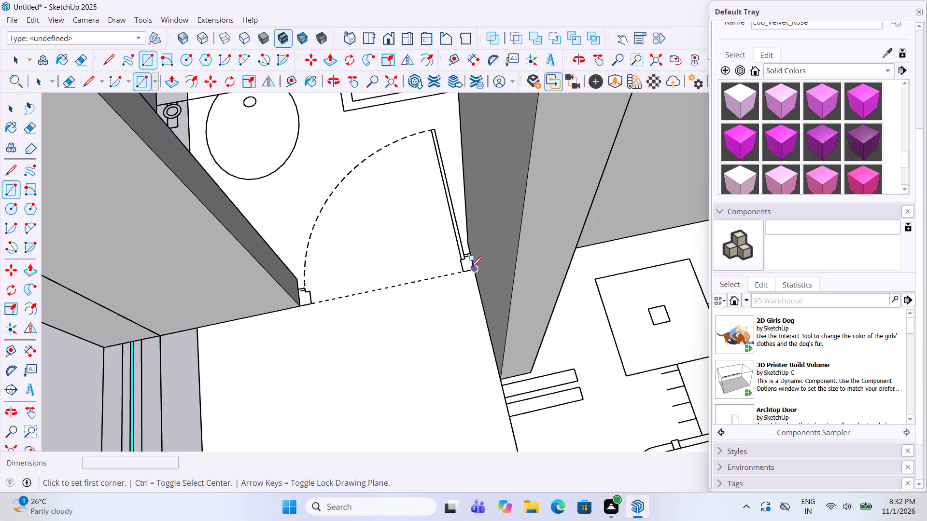
{"action": "left_click", "coordinate": [472, 269]}
{"action": "left_click", "coordinate": [298, 277]}
{"action": "key", "text": "space"}
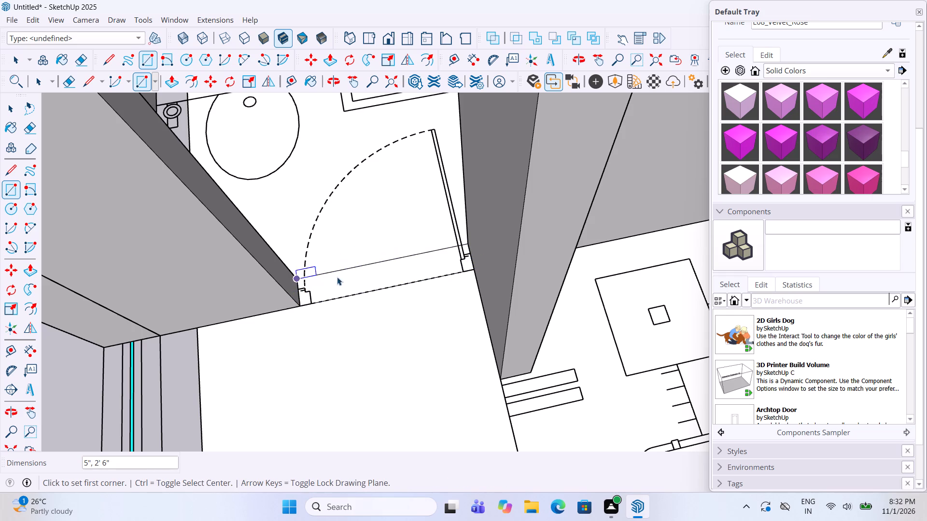
{"action": "left_click", "coordinate": [376, 272]}
{"action": "right_click", "coordinate": [376, 272]}
{"action": "left_click", "coordinate": [422, 363]}
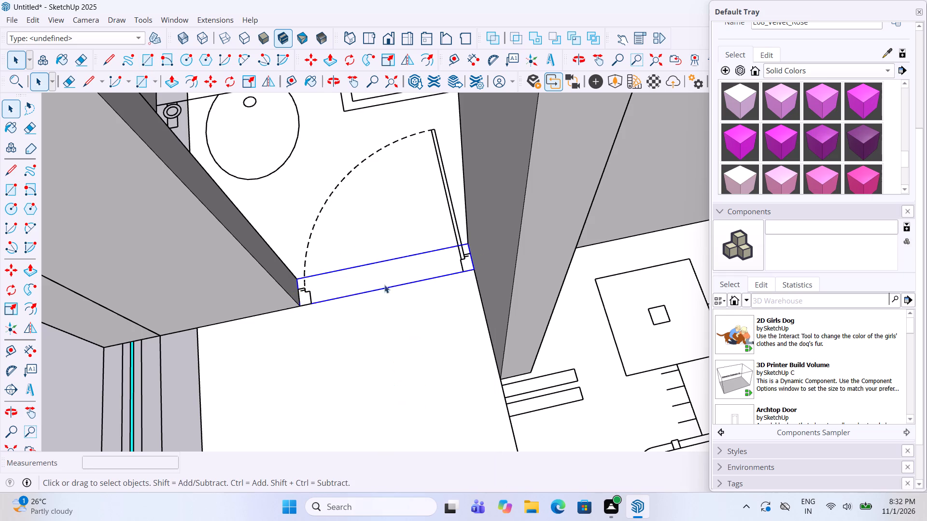
Inside the new bathroom doorway group, push the rectangle up to the adjoining walls' full height and exit the group.
{"action": "double_click", "coordinate": [377, 277]}
{"action": "key", "text": "p"}
{"action": "left_click", "coordinate": [377, 277]}
{"action": "scroll", "coordinate": [375, 247], "scroll_direction": "down", "scroll_amount": 10}
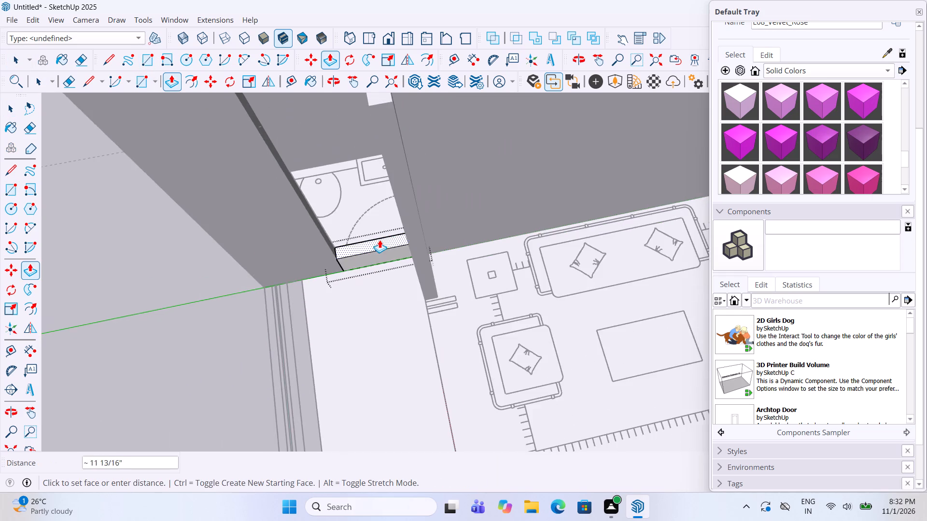
{"action": "scroll", "coordinate": [388, 232], "scroll_direction": "down", "scroll_amount": 5}
{"action": "left_click", "coordinate": [376, 143]}
{"action": "key", "text": "space"}
{"action": "left_click", "coordinate": [238, 244]}
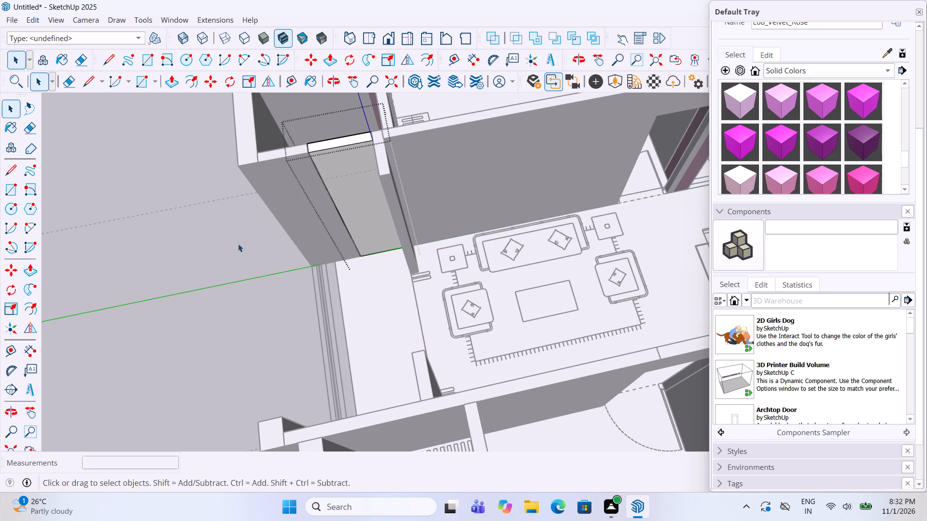
Draw a full-width rectangle below the guide on the bathroom doorway's wall piece, push it 5" through, and exit the group.
{"action": "scroll", "coordinate": [345, 179], "scroll_direction": "up", "scroll_amount": 5}
{"action": "double_click", "coordinate": [345, 179]}
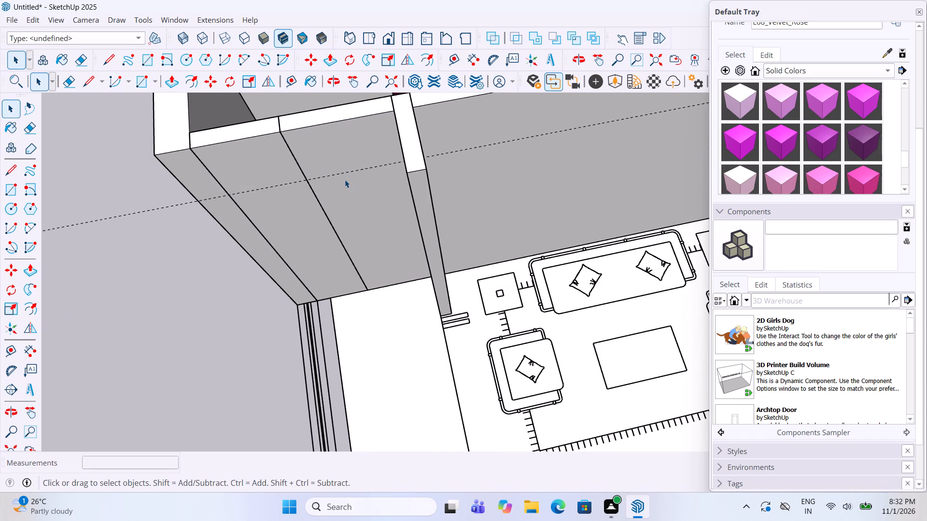
{"action": "left_click", "coordinate": [8, 185]}
{"action": "scroll", "coordinate": [483, 170], "scroll_direction": "up", "scroll_amount": 3}
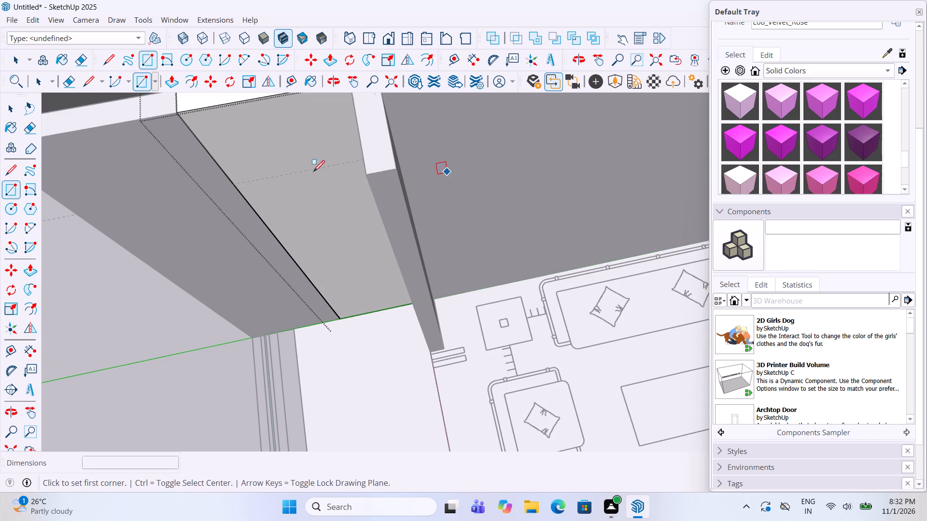
{"action": "left_click", "coordinate": [230, 184]}
{"action": "middle_click_drag", "start_coordinate": [246, 186], "coordinate": [313, 157]}
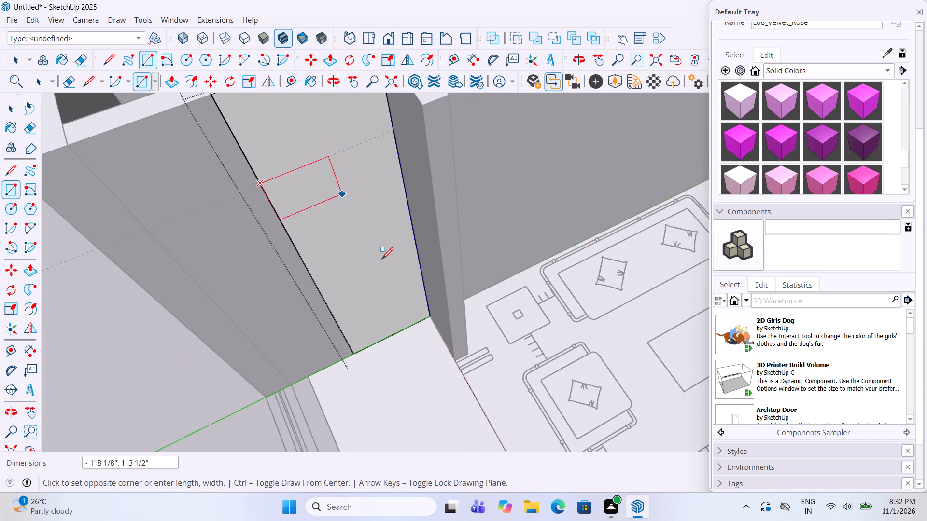
{"action": "left_click", "coordinate": [429, 317]}
{"action": "key", "text": "space"}
{"action": "left_click", "coordinate": [359, 298]}
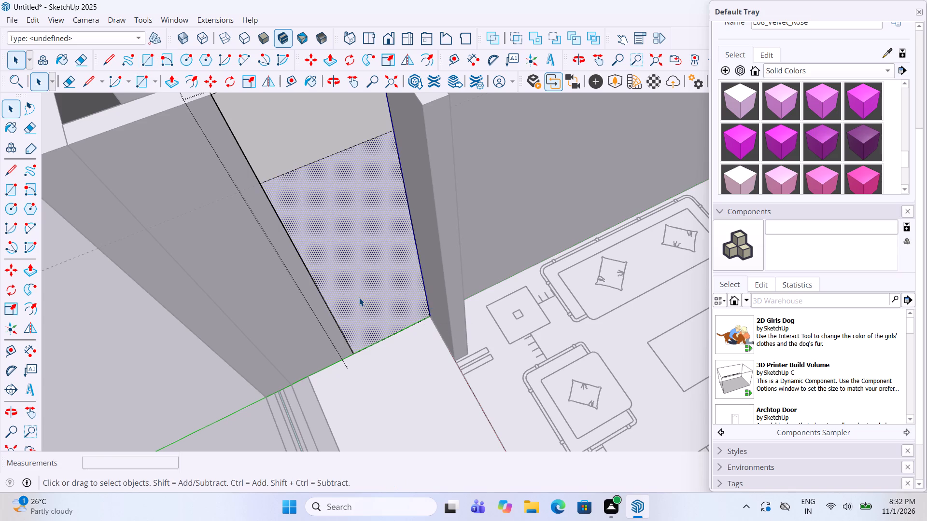
{"action": "key", "text": "p"}
{"action": "left_click", "coordinate": [370, 291]}
{"action": "left_click", "coordinate": [342, 230]}
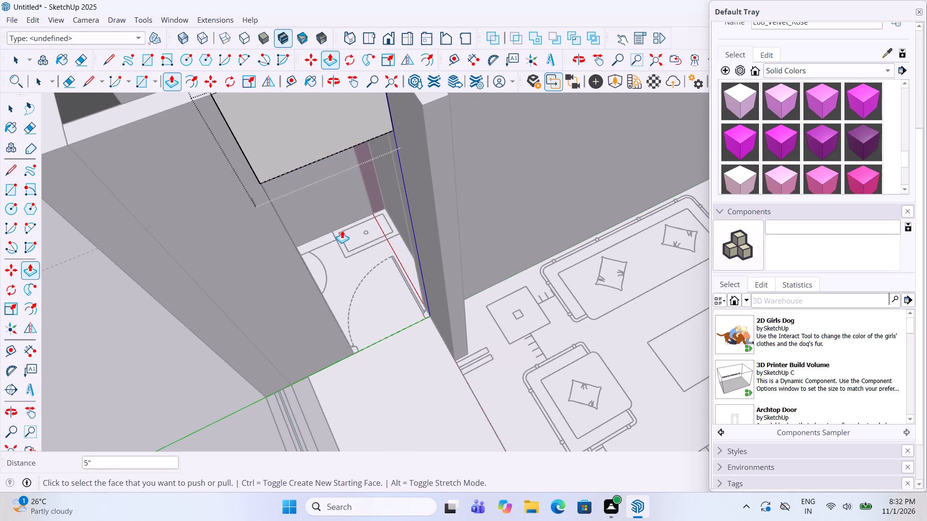
{"action": "key", "text": "space"}
{"action": "key", "text": "space"}
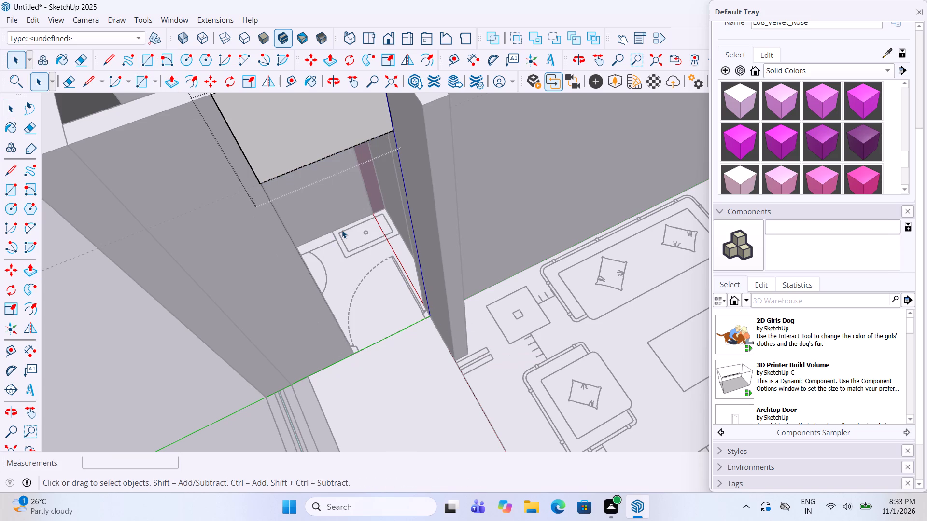
{"action": "scroll", "coordinate": [239, 362], "scroll_direction": "down", "scroll_amount": 4}
{"action": "left_click", "coordinate": [123, 396]}
Delete the guide running along the bathroom doorway's wall and the guide along the opposite bedroom doorway's wall.
{"action": "scroll", "coordinate": [343, 257], "scroll_direction": "down", "scroll_amount": 5}
{"action": "middle_click_drag", "start_coordinate": [323, 257], "coordinate": [268, 257]}
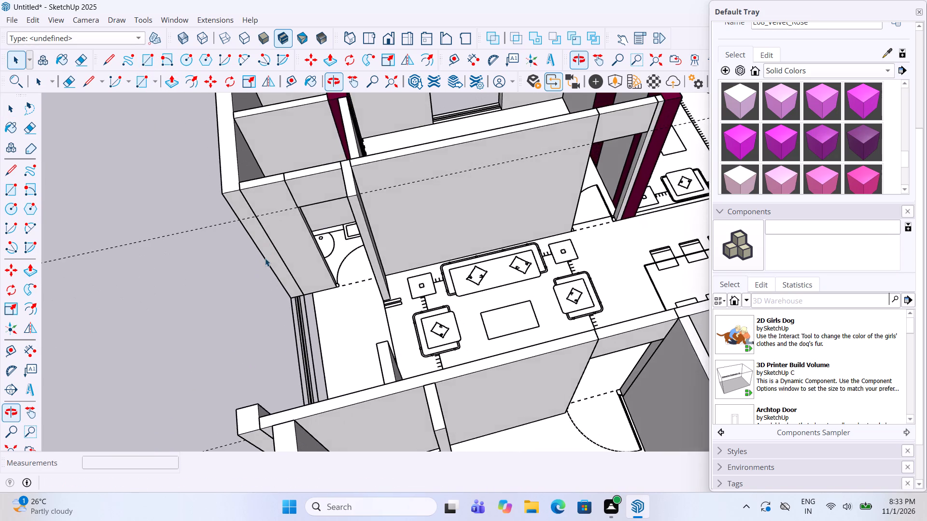
{"action": "scroll", "coordinate": [265, 258], "scroll_direction": "down", "scroll_amount": 5}
{"action": "left_click_drag", "start_coordinate": [139, 288], "coordinate": [98, 238]}
{"action": "key", "text": "Delete"}
{"action": "left_click_drag", "start_coordinate": [215, 406], "coordinate": [190, 356]}
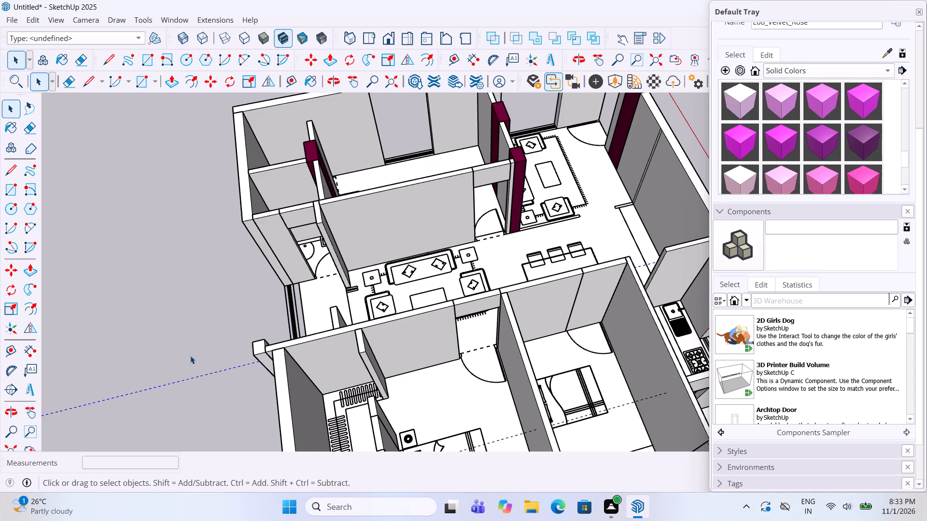
{"action": "key", "text": "Delete"}
Place a horizontal guide 8' above the bottom edge of the wall piece in the bedroom doorway facing the dining area.
{"action": "scroll", "coordinate": [223, 336], "scroll_direction": "down", "scroll_amount": 4}
{"action": "middle_click_drag", "start_coordinate": [325, 316], "coordinate": [306, 304]}
{"action": "scroll", "coordinate": [329, 324], "scroll_direction": "down", "scroll_amount": 2}
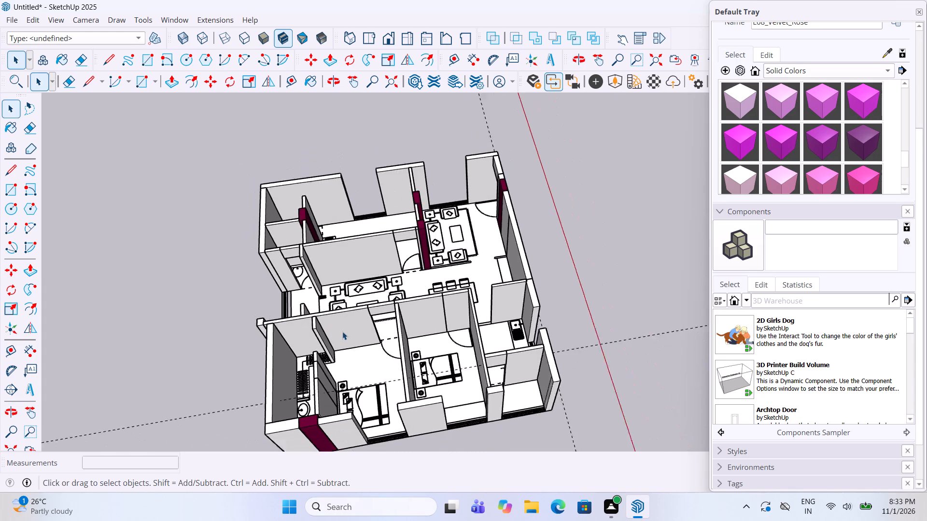
{"action": "scroll", "coordinate": [342, 331], "scroll_direction": "down", "scroll_amount": 2}
{"action": "scroll", "coordinate": [484, 317], "scroll_direction": "up", "scroll_amount": 4}
{"action": "scroll", "coordinate": [403, 313], "scroll_direction": "up", "scroll_amount": 1}
{"action": "middle_click_drag", "start_coordinate": [400, 311], "coordinate": [610, 287]}
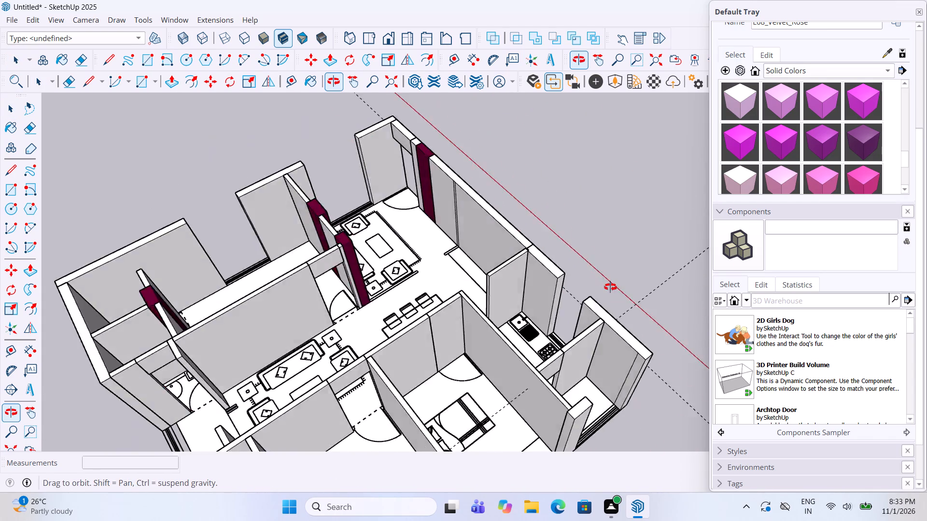
{"action": "middle_click_drag", "start_coordinate": [610, 287], "coordinate": [806, 252]}
{"action": "middle_click_drag", "start_coordinate": [322, 284], "coordinate": [56, 399]}
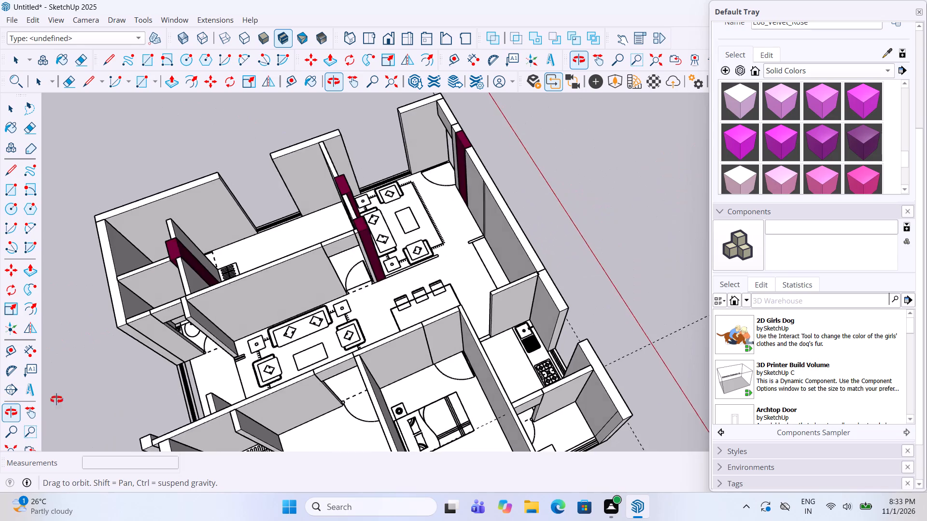
{"action": "middle_click_drag", "start_coordinate": [56, 399], "coordinate": [685, 311]}
{"action": "scroll", "coordinate": [544, 219], "scroll_direction": "up", "scroll_amount": 4}
{"action": "middle_click_drag", "start_coordinate": [538, 217], "coordinate": [497, 329]}
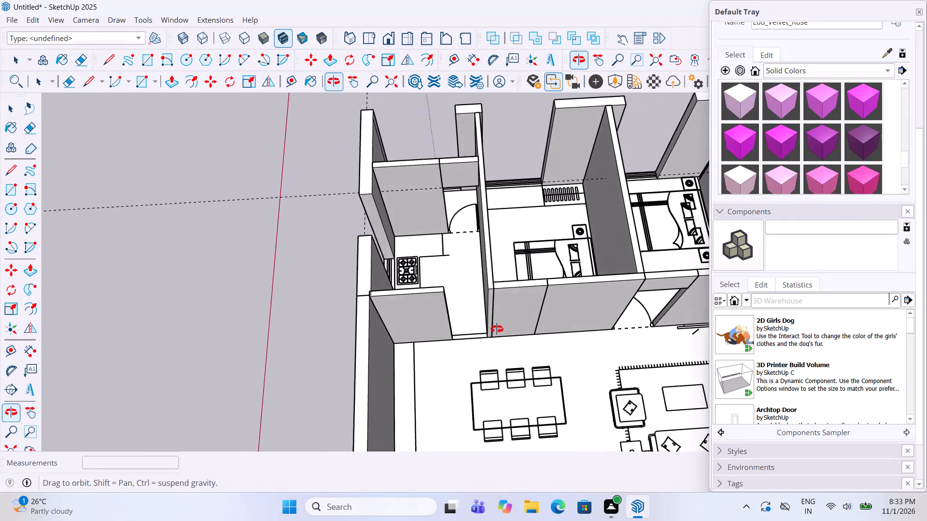
{"action": "middle_click_drag", "start_coordinate": [497, 329], "coordinate": [492, 322]}
{"action": "scroll", "coordinate": [530, 278], "scroll_direction": "up", "scroll_amount": 3}
{"action": "left_click", "coordinate": [506, 292]}
{"action": "scroll", "coordinate": [508, 291], "scroll_direction": "up", "scroll_amount": 3}
{"action": "middle_click_drag", "start_coordinate": [508, 291], "coordinate": [499, 256]}
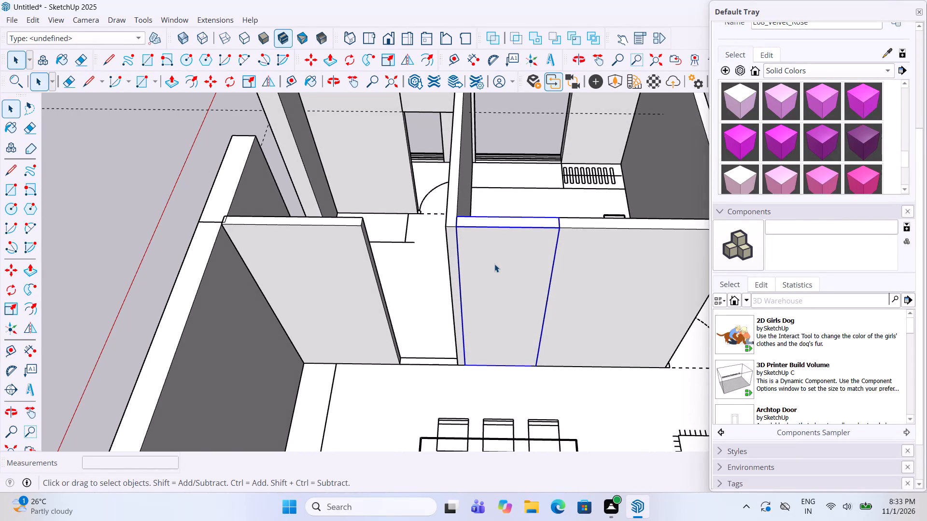
{"action": "left_click", "coordinate": [494, 264]}
{"action": "left_click", "coordinate": [120, 196]}
{"action": "left_click", "coordinate": [4, 345]}
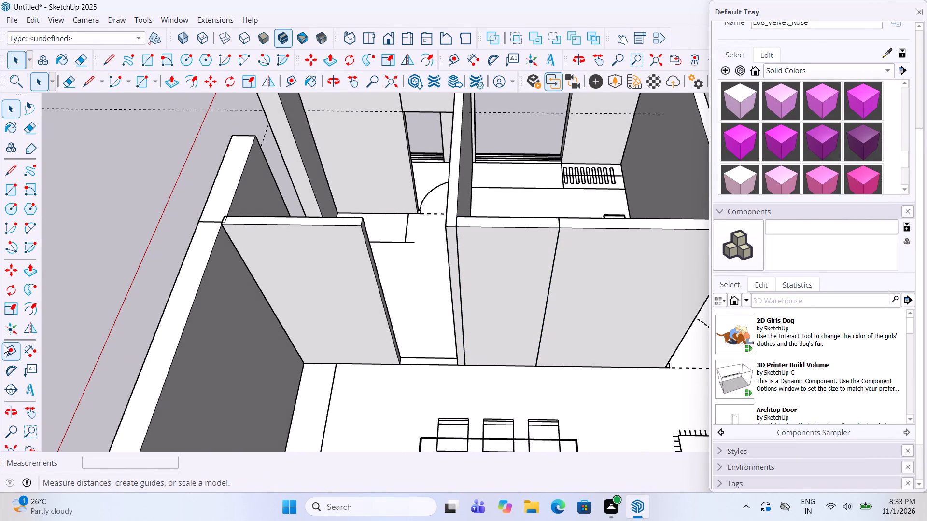
{"action": "left_click", "coordinate": [480, 364]}
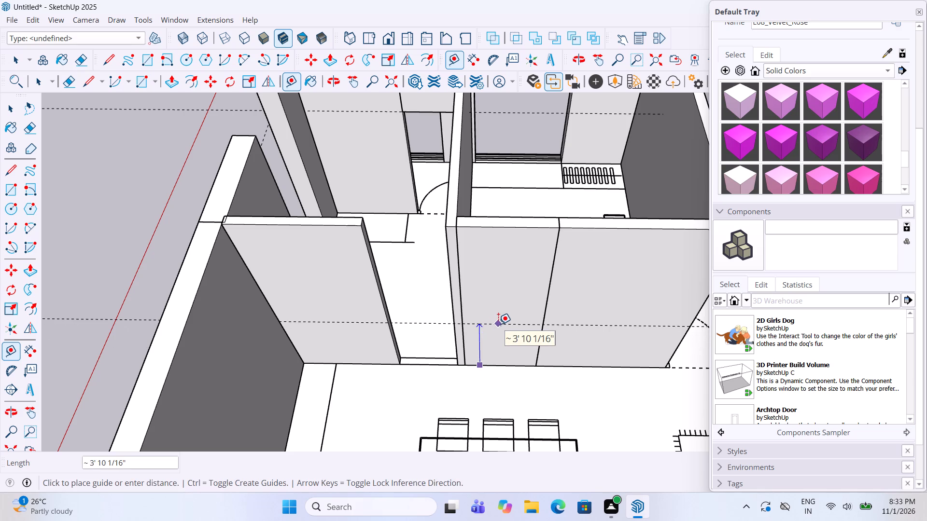
{"action": "key", "text": "8"}
{"action": "key", "text": "apostrophe"}
{"action": "key", "text": "Return"}
{"action": "key", "text": "space"}
{"action": "left_click", "coordinate": [498, 324]}
{"action": "left_click", "coordinate": [494, 324]}
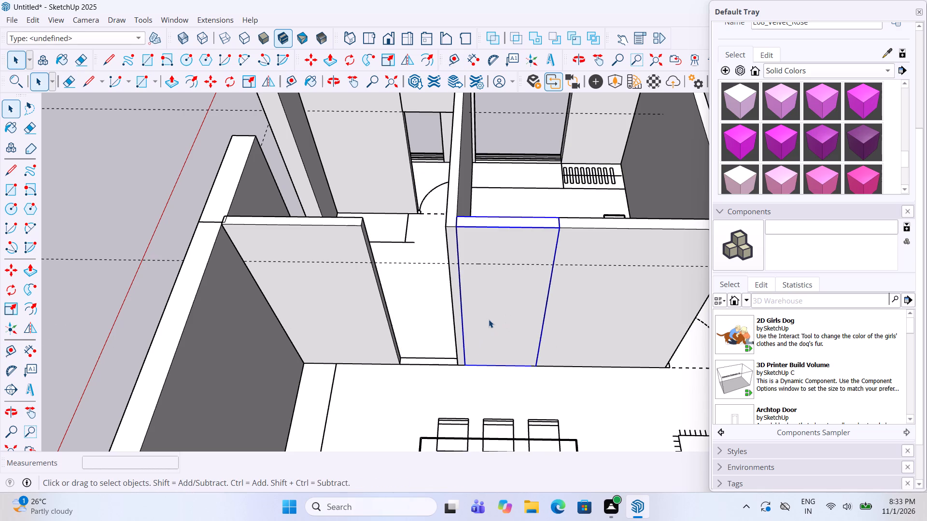
Draw an 8' high, full-width rectangle below the guide on that bedroom doorway's wall piece, push it through, and exit the group.
{"action": "double_click", "coordinate": [512, 304]}
{"action": "left_click", "coordinate": [4, 187]}
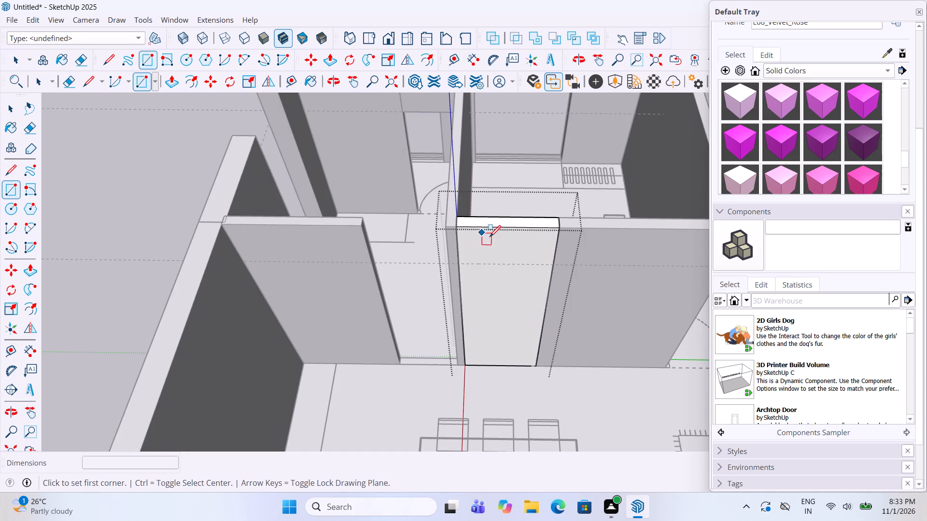
{"action": "left_click", "coordinate": [458, 264]}
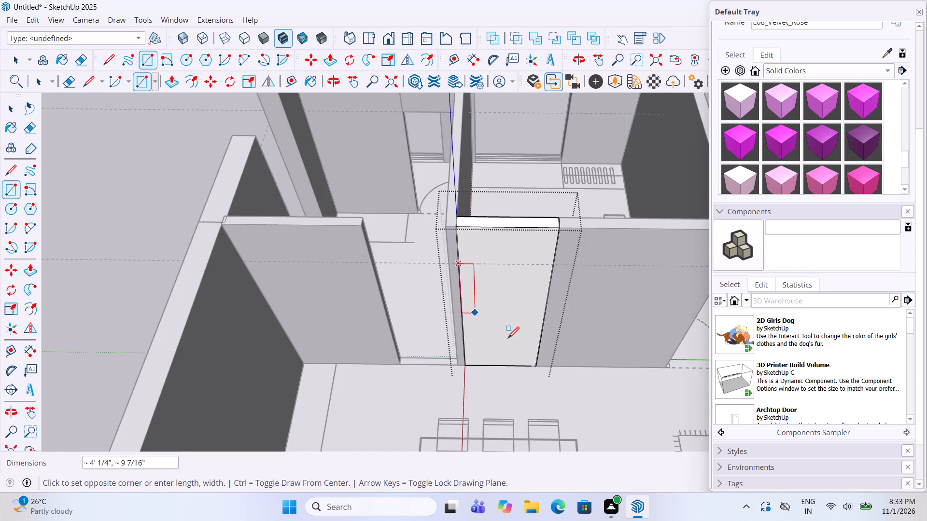
{"action": "left_click", "coordinate": [538, 370]}
{"action": "key", "text": "ctrl+z"}
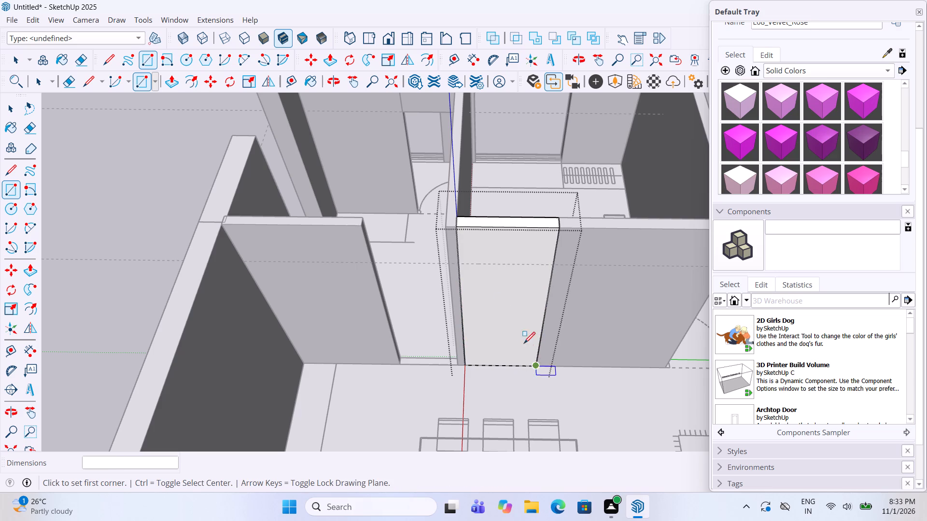
{"action": "left_click", "coordinate": [461, 262]}
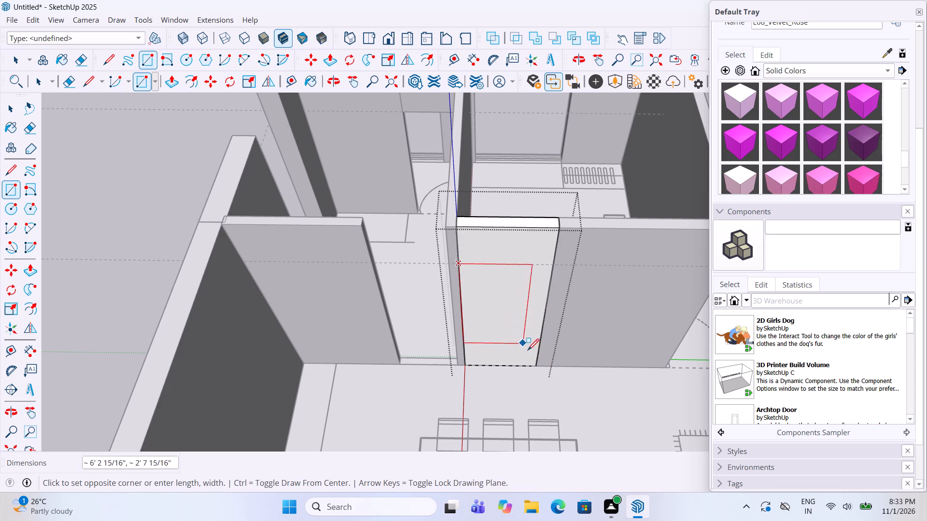
{"action": "left_click", "coordinate": [536, 368]}
{"action": "key", "text": "p"}
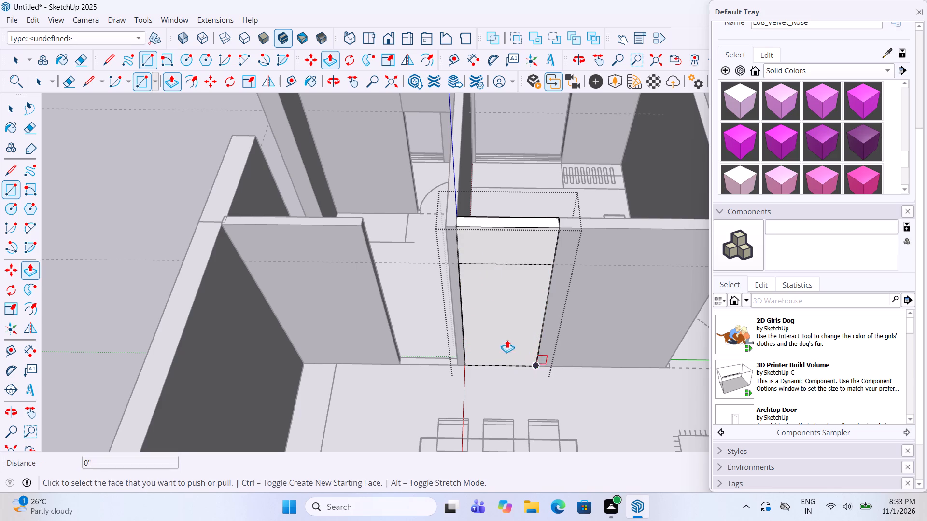
{"action": "left_click", "coordinate": [506, 339]}
{"action": "left_click", "coordinate": [510, 287]}
{"action": "key", "text": "space"}
{"action": "left_click", "coordinate": [398, 361]}
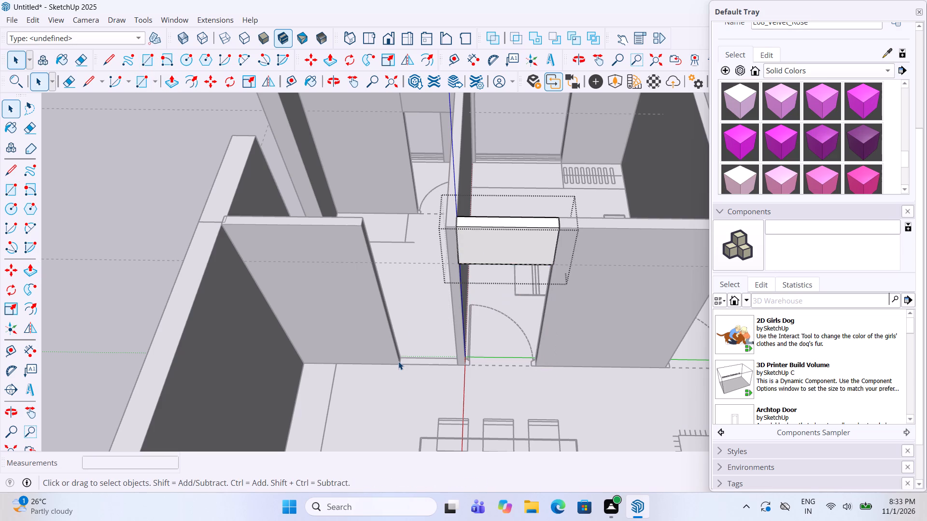
Examine the whole floor plan from above and from the side to check its door openings and leftover guides.
{"action": "scroll", "coordinate": [536, 176], "scroll_direction": "down", "scroll_amount": 3}
{"action": "middle_click_drag", "start_coordinate": [535, 176], "coordinate": [533, 289]}
{"action": "scroll", "coordinate": [532, 292], "scroll_direction": "down", "scroll_amount": 5}
{"action": "scroll", "coordinate": [558, 286], "scroll_direction": "up", "scroll_amount": 2}
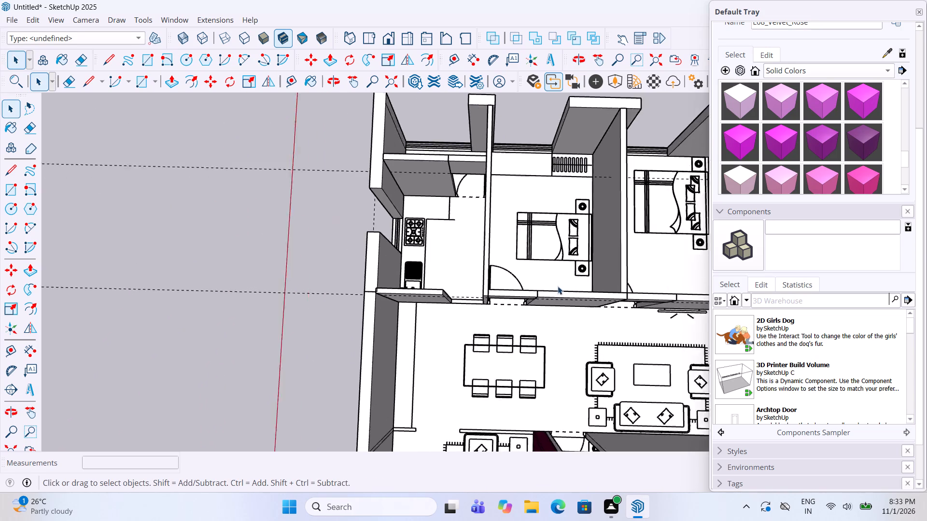
{"action": "scroll", "coordinate": [558, 286], "scroll_direction": "up", "scroll_amount": 2}
{"action": "scroll", "coordinate": [492, 289], "scroll_direction": "down", "scroll_amount": 6}
{"action": "scroll", "coordinate": [641, 303], "scroll_direction": "up", "scroll_amount": 3}
{"action": "middle_click_drag", "start_coordinate": [634, 230], "coordinate": [629, 224]}
{"action": "scroll", "coordinate": [415, 232], "scroll_direction": "down", "scroll_amount": 5}
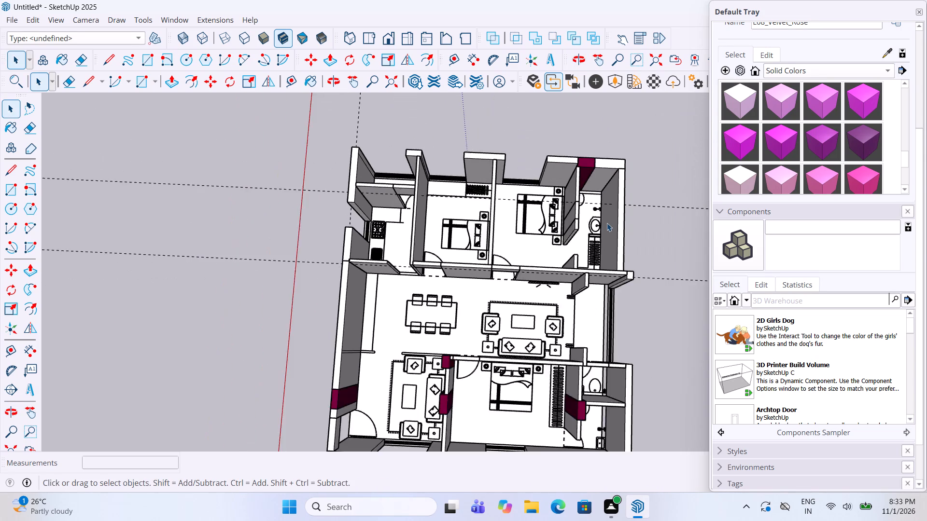
{"action": "scroll", "coordinate": [607, 223], "scroll_direction": "up", "scroll_amount": 5}
{"action": "scroll", "coordinate": [565, 161], "scroll_direction": "down", "scroll_amount": 5}
{"action": "middle_click_drag", "start_coordinate": [548, 295], "coordinate": [553, 183]}
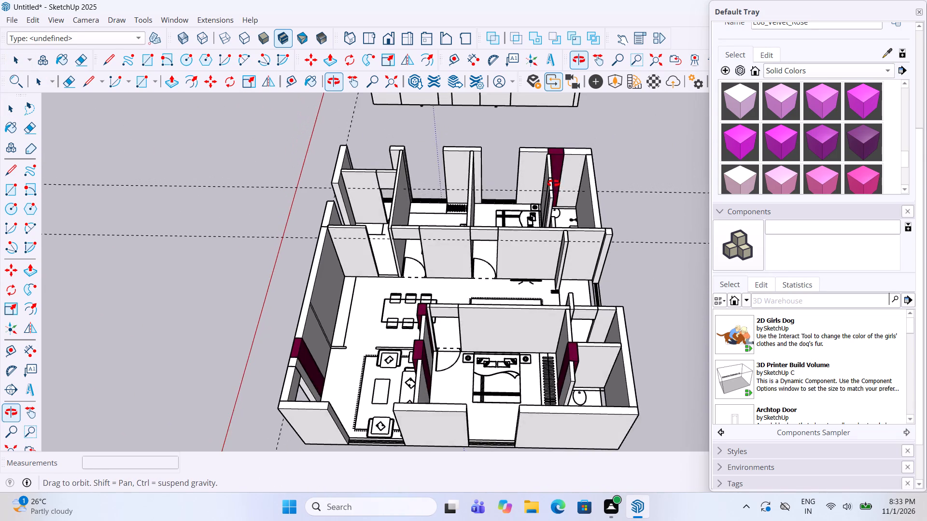
{"action": "middle_click_drag", "start_coordinate": [553, 183], "coordinate": [636, 328]}
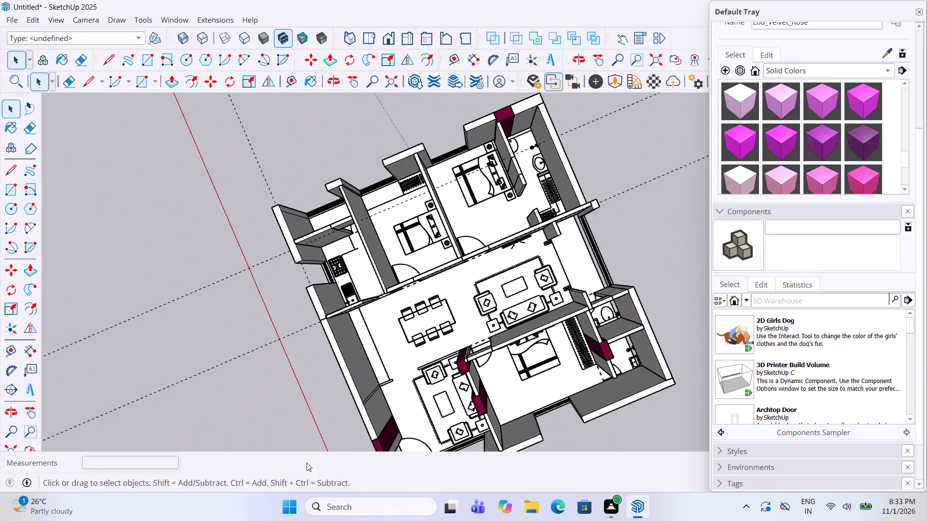
Draw a 2' 6" by 5" rectangle across the bathroom doorway beside the bedroom wardrobe and make it a group.
{"action": "scroll", "coordinate": [295, 347], "scroll_direction": "down", "scroll_amount": 2}
{"action": "middle_click_drag", "start_coordinate": [350, 372], "coordinate": [366, 274]}
{"action": "scroll", "coordinate": [464, 274], "scroll_direction": "up", "scroll_amount": 1}
{"action": "scroll", "coordinate": [287, 322], "scroll_direction": "down", "scroll_amount": 3}
{"action": "middle_click_drag", "start_coordinate": [290, 323], "coordinate": [422, 337]}
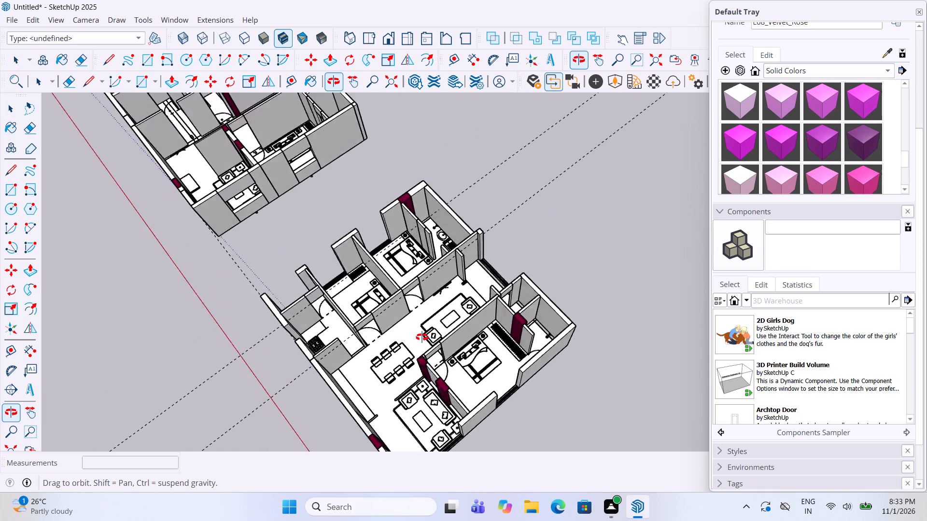
{"action": "middle_click_drag", "start_coordinate": [422, 337], "coordinate": [484, 332]}
{"action": "scroll", "coordinate": [485, 308], "scroll_direction": "down", "scroll_amount": 6}
{"action": "scroll", "coordinate": [556, 300], "scroll_direction": "up", "scroll_amount": 11}
{"action": "scroll", "coordinate": [539, 310], "scroll_direction": "down", "scroll_amount": 1}
{"action": "scroll", "coordinate": [523, 318], "scroll_direction": "up", "scroll_amount": 6}
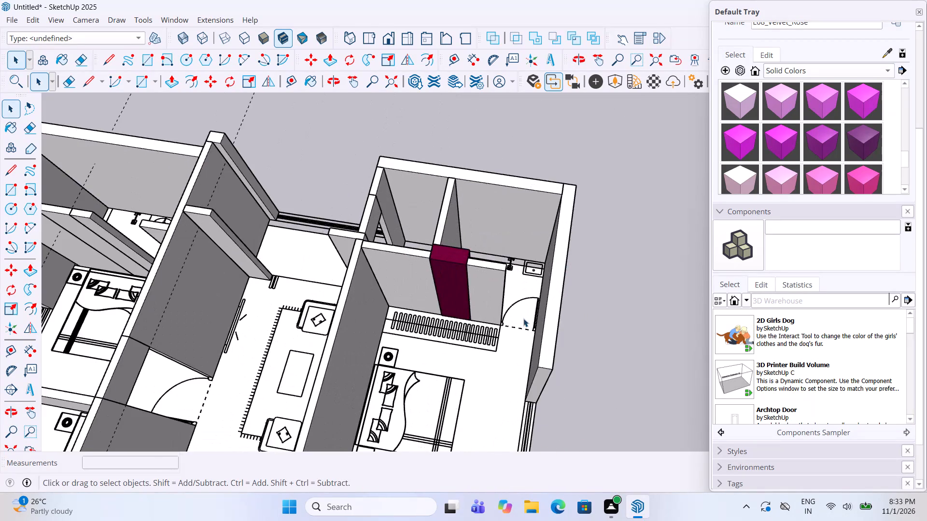
{"action": "scroll", "coordinate": [523, 318], "scroll_direction": "up", "scroll_amount": 5}
{"action": "left_click", "coordinate": [6, 187]}
{"action": "scroll", "coordinate": [515, 328], "scroll_direction": "up", "scroll_amount": 4}
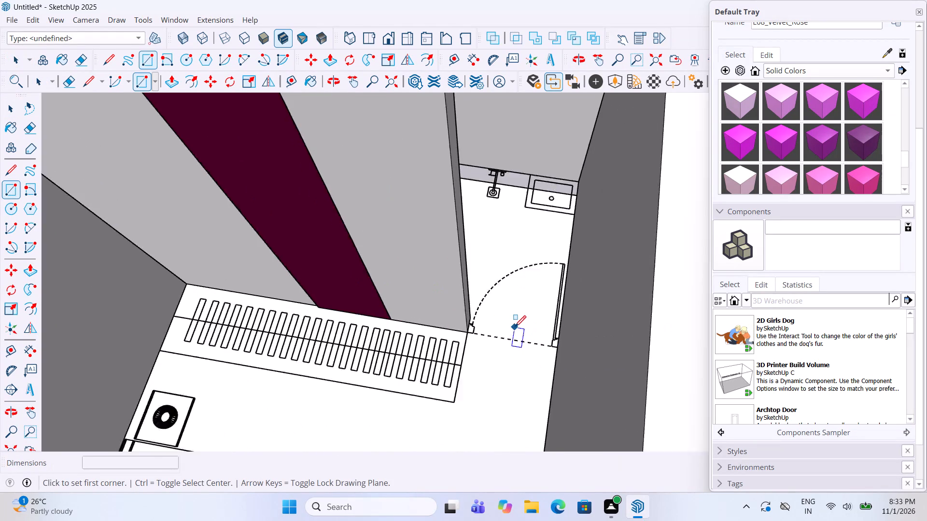
{"action": "scroll", "coordinate": [515, 328], "scroll_direction": "up", "scroll_amount": 6}
{"action": "left_click", "coordinate": [615, 368]}
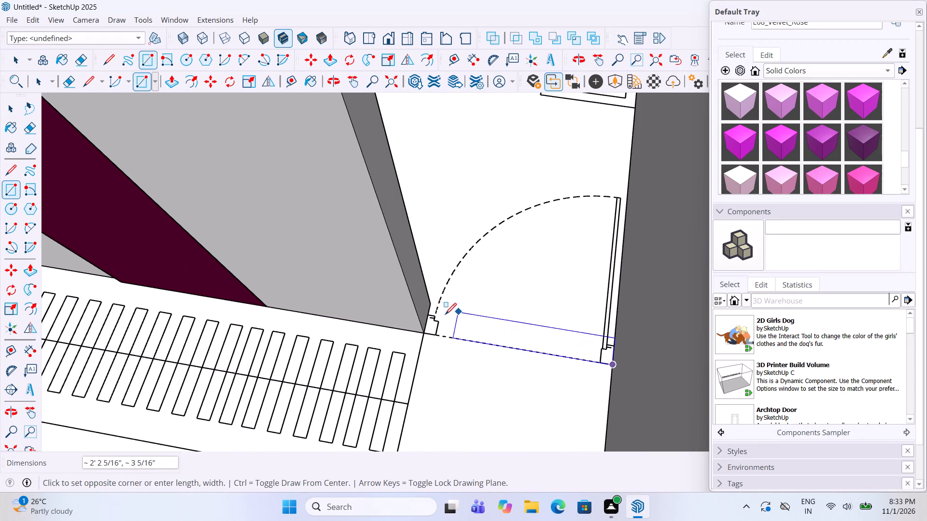
{"action": "left_click", "coordinate": [429, 302]}
{"action": "key", "text": "space"}
{"action": "left_click", "coordinate": [478, 324]}
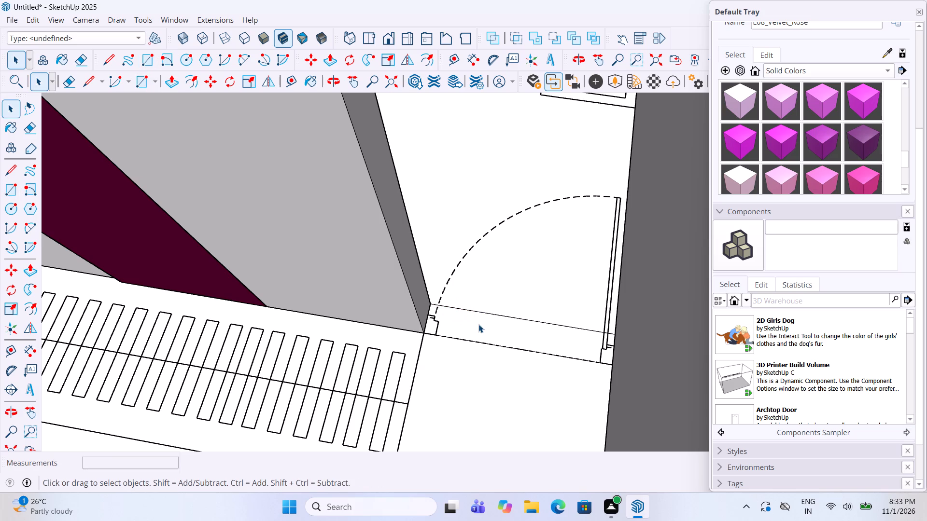
{"action": "right_click", "coordinate": [478, 324]}
{"action": "left_click", "coordinate": [532, 197]}
Extrude the bathroom doorway's rectangle inside its group up to the top of the adjoining walls, and exit the group.
{"action": "double_click", "coordinate": [492, 328]}
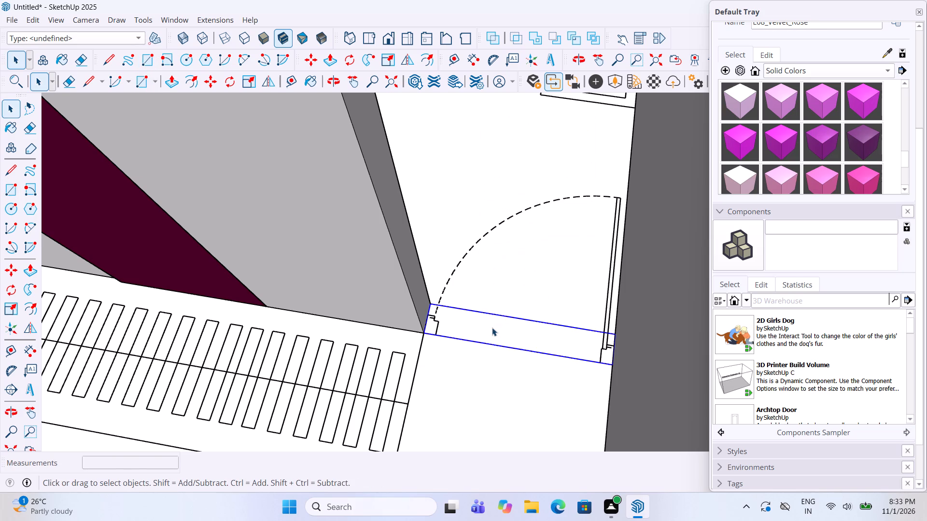
{"action": "key", "text": "p"}
{"action": "left_click", "coordinate": [494, 329]}
{"action": "scroll", "coordinate": [494, 316], "scroll_direction": "down", "scroll_amount": 10}
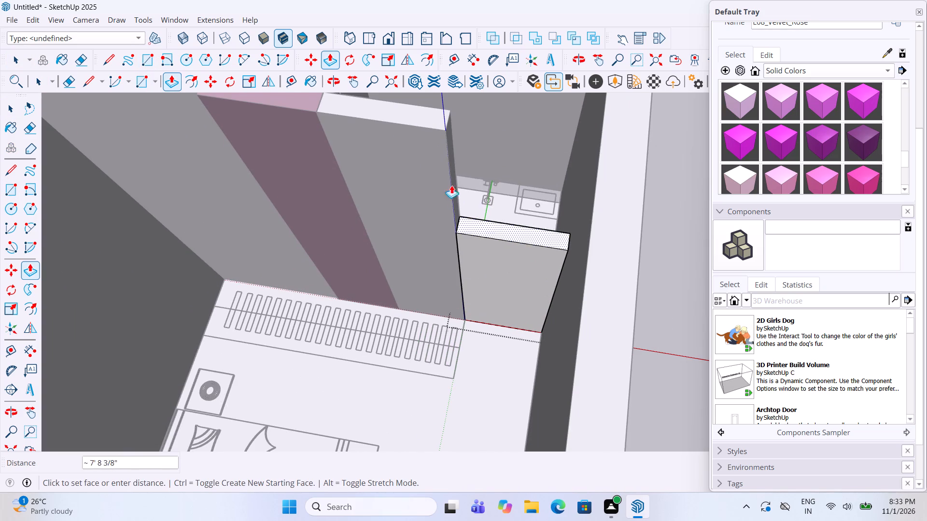
{"action": "left_click", "coordinate": [425, 126]}
{"action": "key", "text": "space"}
{"action": "left_click", "coordinate": [482, 398]}
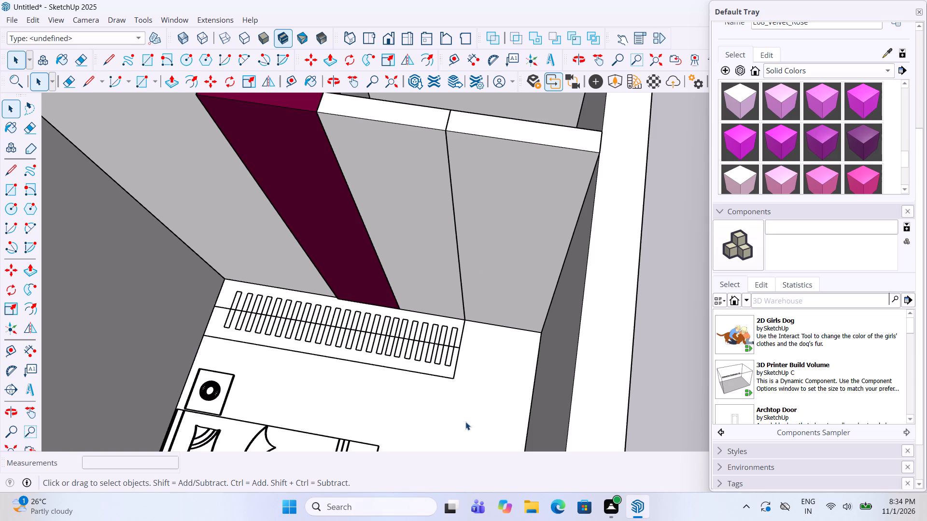
Place a horizontal guide 7' above the bottom edge of the bathroom doorway's wall piece.
{"action": "scroll", "coordinate": [465, 424], "scroll_direction": "down", "scroll_amount": 7}
{"action": "middle_click_drag", "start_coordinate": [584, 208], "coordinate": [605, 163]}
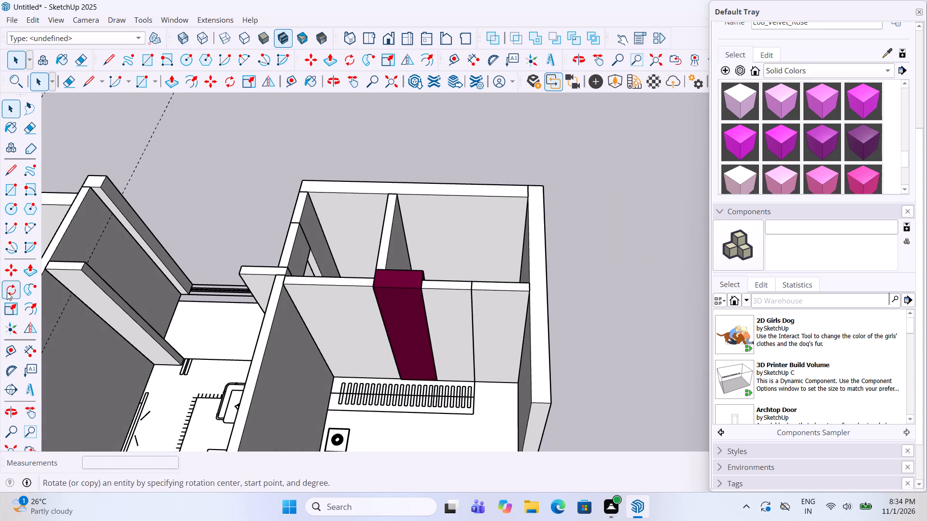
{"action": "left_click", "coordinate": [15, 348]}
{"action": "scroll", "coordinate": [505, 363], "scroll_direction": "up", "scroll_amount": 8}
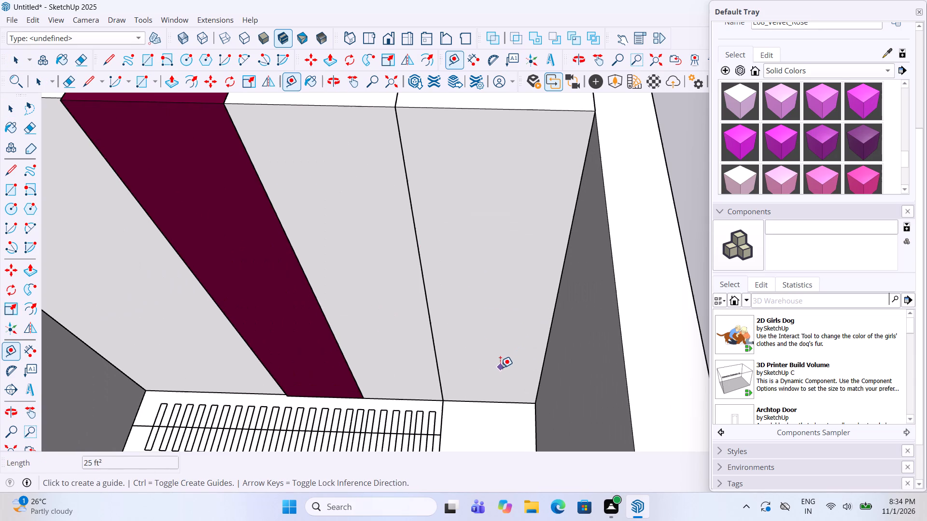
{"action": "left_click", "coordinate": [513, 400]}
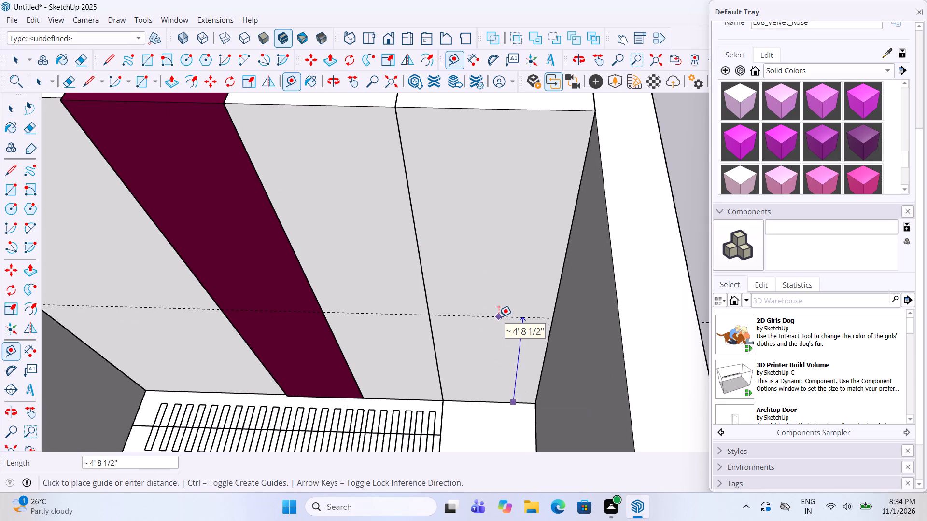
{"action": "type", "text": "7'"}
{"action": "key", "text": "Return"}
{"action": "key", "text": "space"}
Draw a 2' 6" by 7' rectangle below the guide on the bathroom doorway's wall piece, push it through 5", and exit the group.
{"action": "triple_click", "coordinate": [499, 317]}
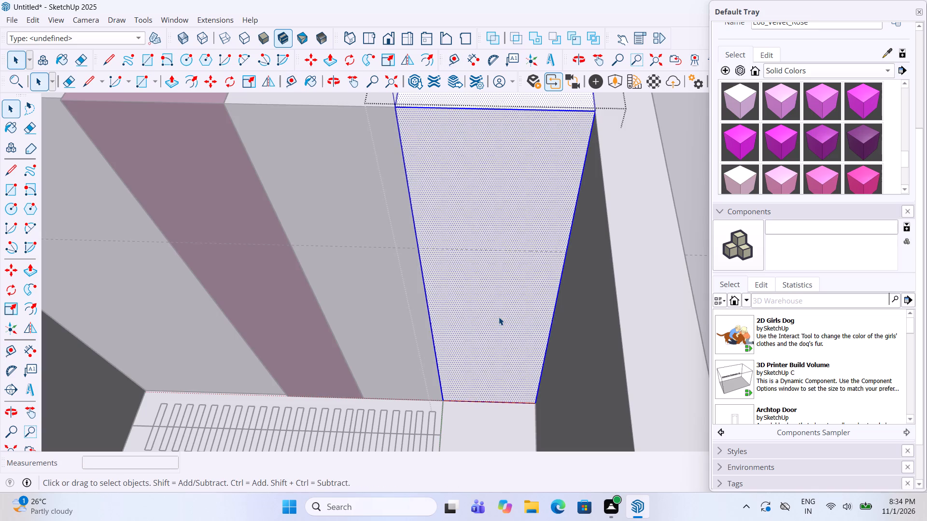
{"action": "left_click", "coordinate": [6, 186]}
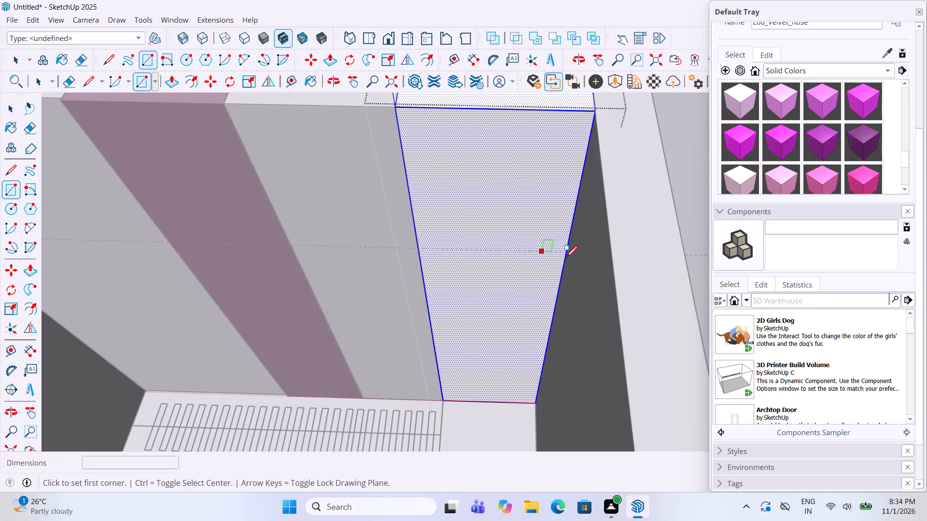
{"action": "left_click", "coordinate": [566, 255]}
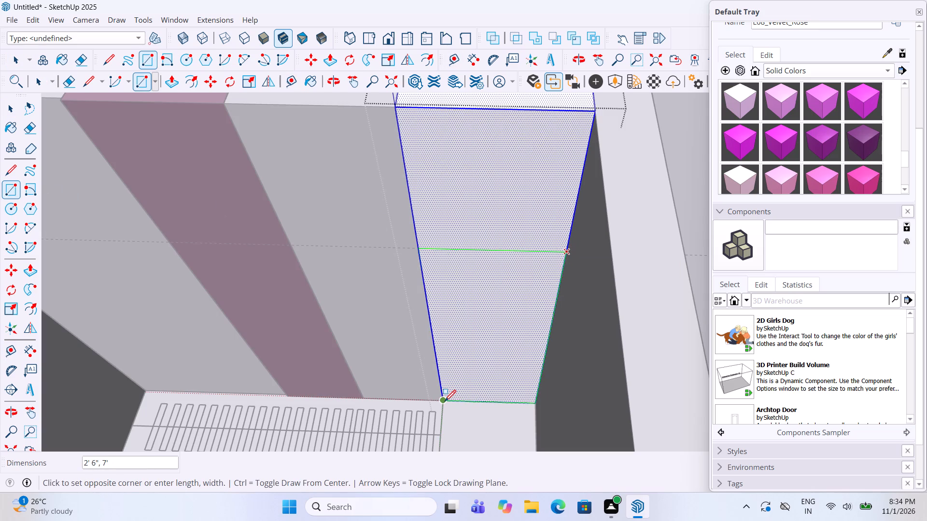
{"action": "left_click", "coordinate": [445, 402]}
{"action": "key", "text": "p"}
{"action": "left_click", "coordinate": [471, 365]}
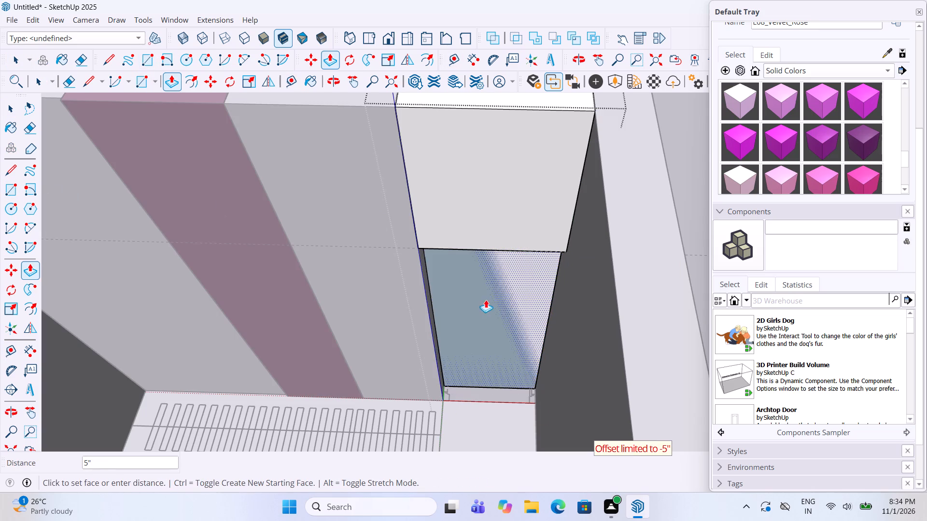
{"action": "left_click", "coordinate": [493, 288]}
{"action": "key", "text": "space"}
{"action": "left_click", "coordinate": [685, 240]}
Extrude the grouped base in the living room's exterior window gap 10' up to full wall height, and exit the group.
{"action": "scroll", "coordinate": [433, 325], "scroll_direction": "down", "scroll_amount": 3}
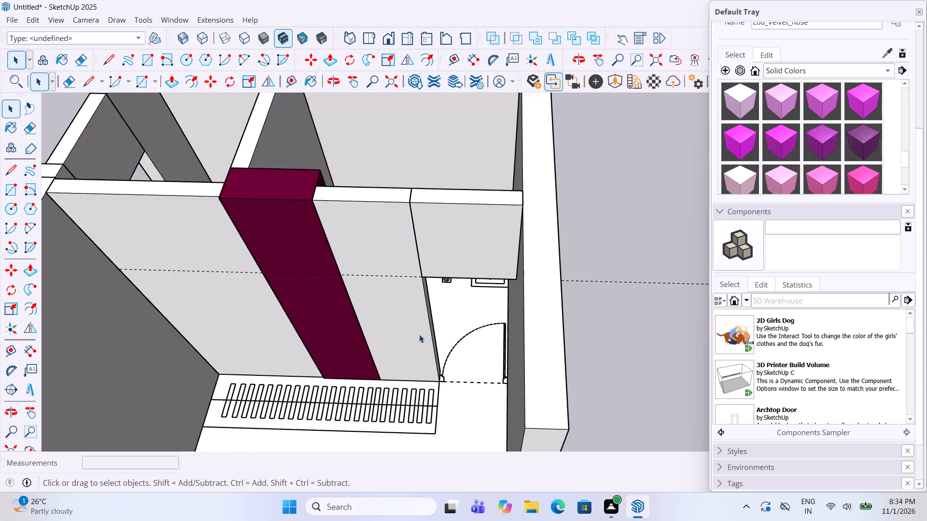
{"action": "scroll", "coordinate": [419, 334], "scroll_direction": "down", "scroll_amount": 7}
{"action": "middle_click_drag", "start_coordinate": [465, 231], "coordinate": [402, 246]}
{"action": "scroll", "coordinate": [406, 244], "scroll_direction": "down", "scroll_amount": 3}
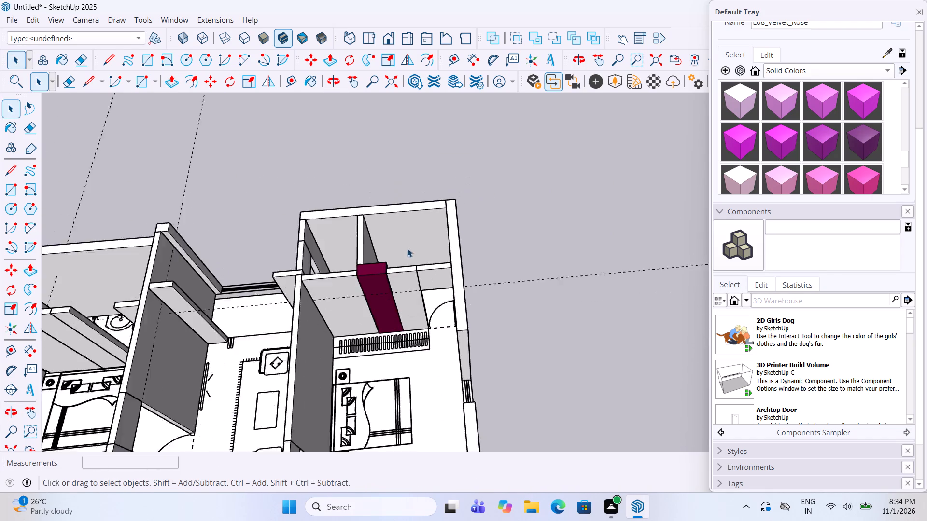
{"action": "scroll", "coordinate": [407, 248], "scroll_direction": "down", "scroll_amount": 9}
{"action": "middle_click_drag", "start_coordinate": [426, 356], "coordinate": [277, 347]}
{"action": "scroll", "coordinate": [425, 355], "scroll_direction": "up", "scroll_amount": 1}
{"action": "scroll", "coordinate": [309, 377], "scroll_direction": "up", "scroll_amount": 5}
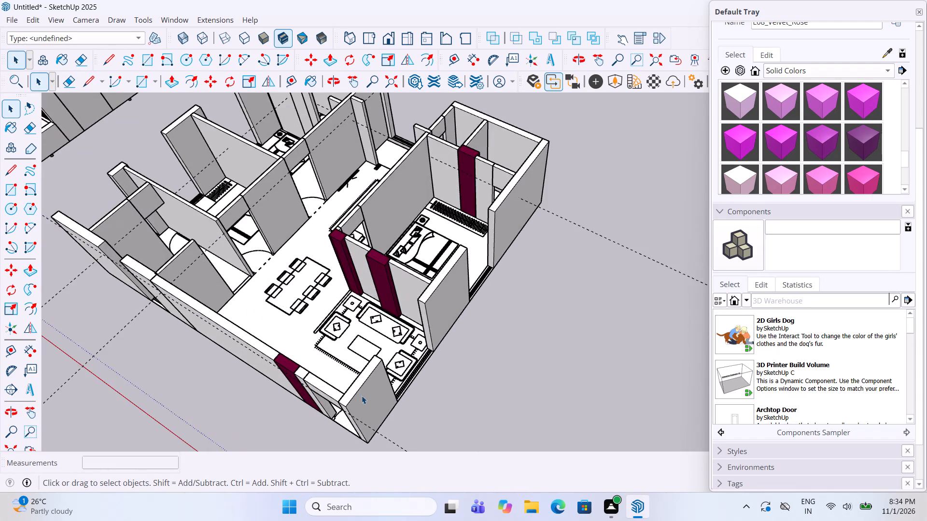
{"action": "scroll", "coordinate": [364, 397], "scroll_direction": "up", "scroll_amount": 4}
{"action": "scroll", "coordinate": [411, 379], "scroll_direction": "up", "scroll_amount": 5}
{"action": "scroll", "coordinate": [417, 383], "scroll_direction": "down", "scroll_amount": 10}
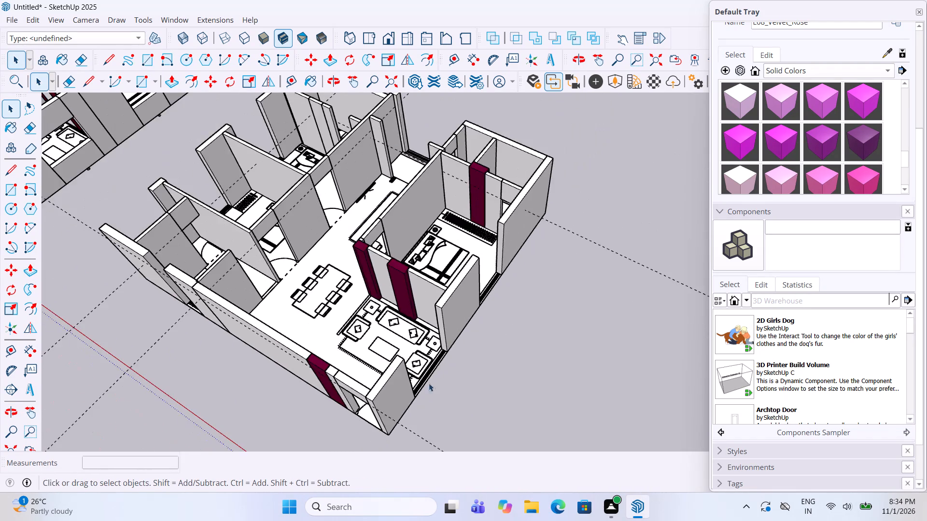
{"action": "middle_click_drag", "start_coordinate": [443, 376], "coordinate": [226, 365]}
{"action": "scroll", "coordinate": [320, 291], "scroll_direction": "up", "scroll_amount": 11}
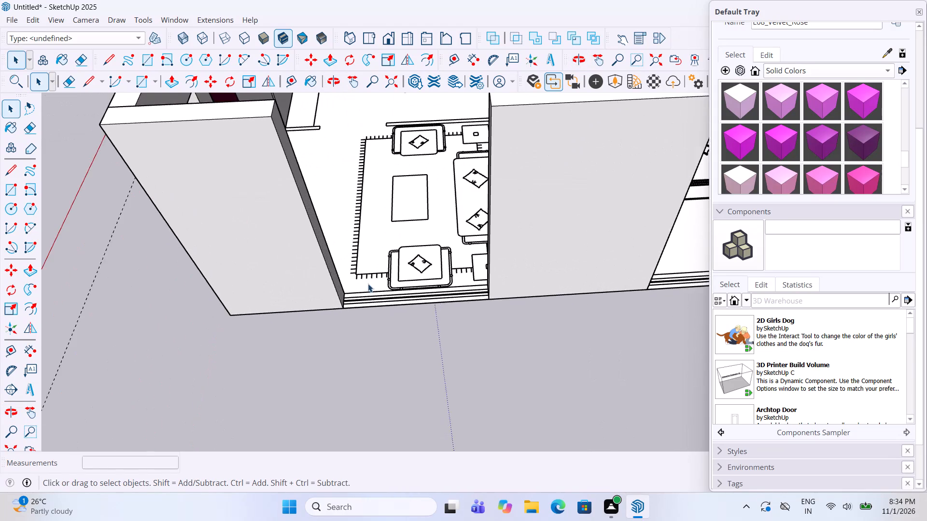
{"action": "scroll", "coordinate": [368, 289], "scroll_direction": "up", "scroll_amount": 4}
{"action": "double_click", "coordinate": [375, 314]}
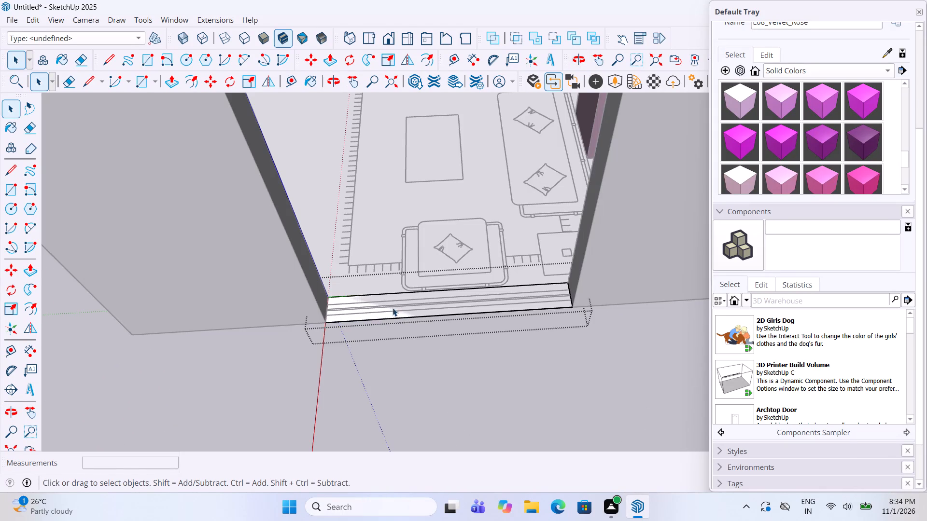
{"action": "key", "text": "p"}
{"action": "left_click", "coordinate": [395, 302]}
{"action": "scroll", "coordinate": [396, 286], "scroll_direction": "down", "scroll_amount": 10}
{"action": "left_click", "coordinate": [309, 184]}
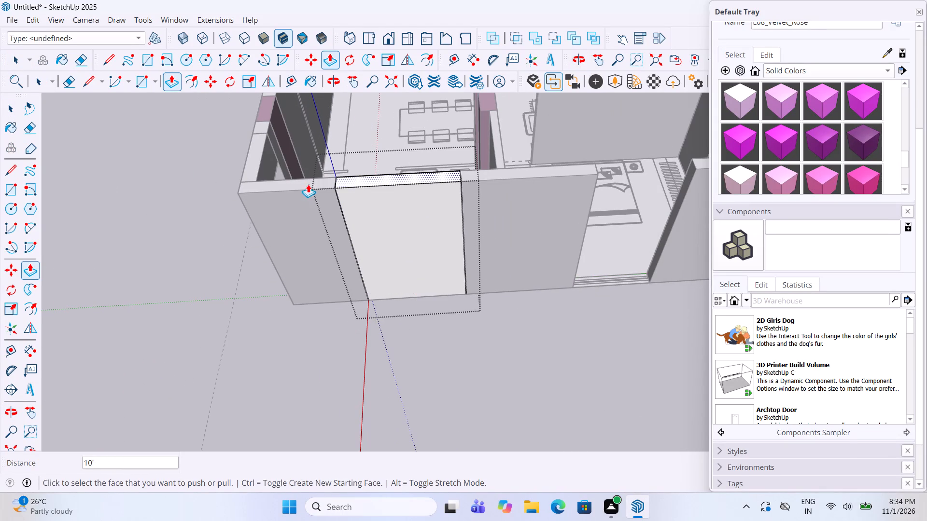
{"action": "key", "text": "space"}
{"action": "left_click", "coordinate": [207, 260]}
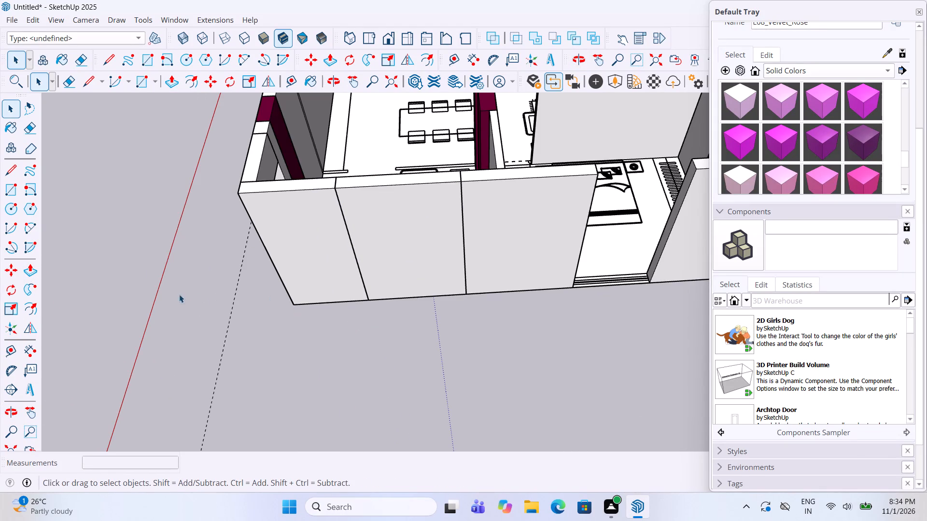
Place a horizontal guide 3' above the bottom edge of the living room's window wall piece and another 4' above that guide.
{"action": "left_click", "coordinate": [8, 349]}
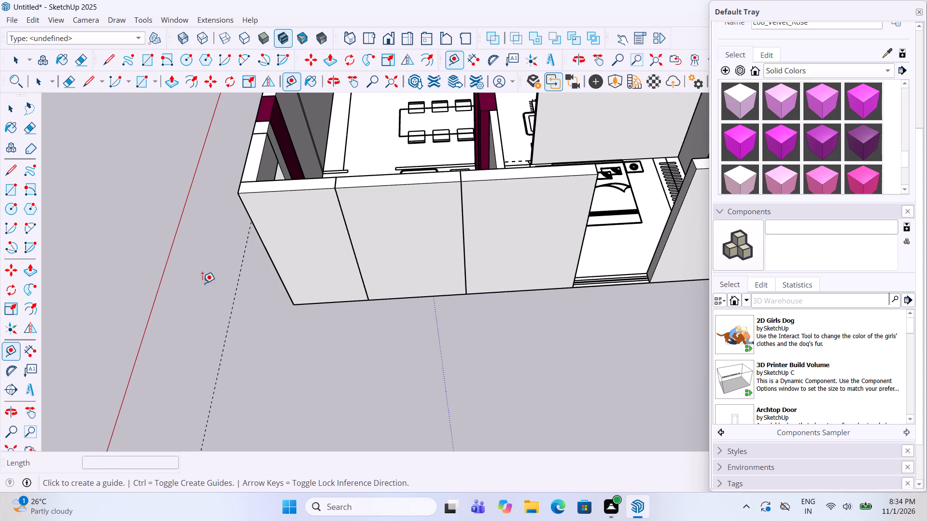
{"action": "scroll", "coordinate": [305, 282], "scroll_direction": "up", "scroll_amount": 4}
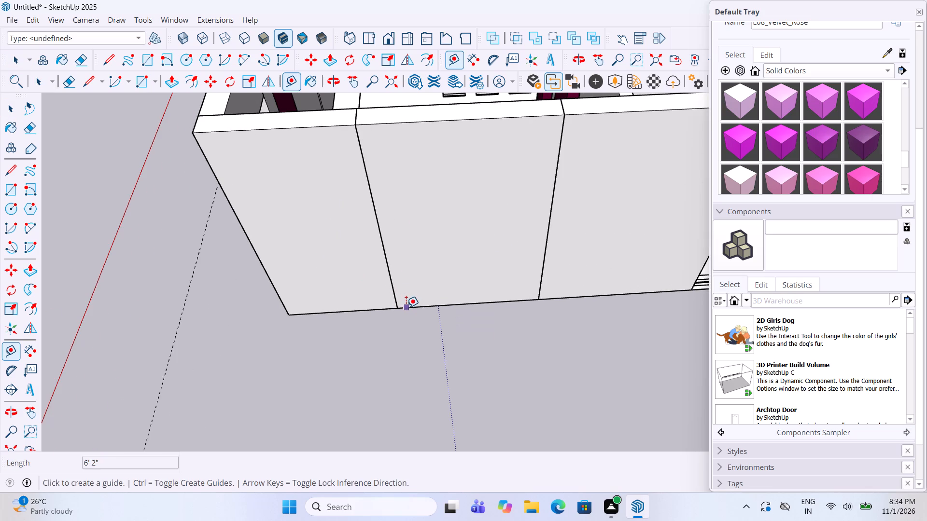
{"action": "left_click", "coordinate": [406, 307]}
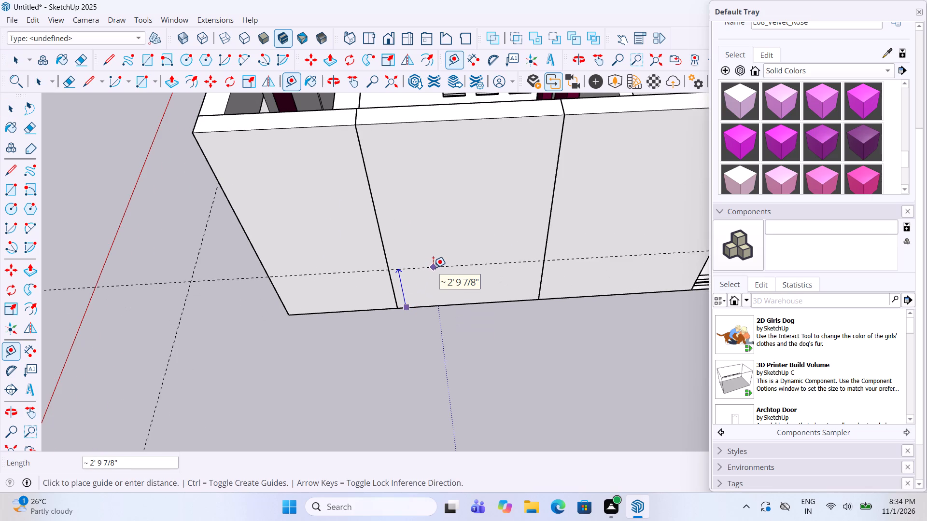
{"action": "type", "text": "3'"}
{"action": "key", "text": "Return"}
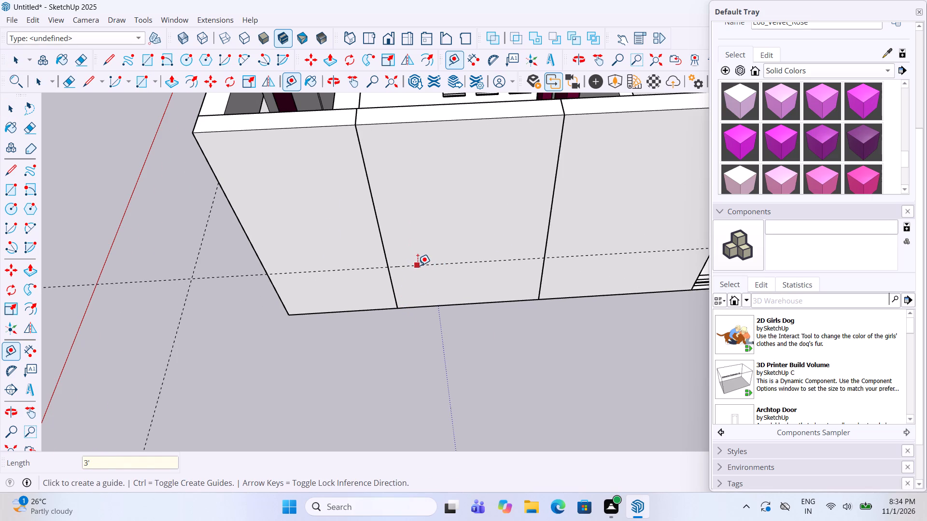
{"action": "left_click", "coordinate": [418, 265]}
{"action": "type", "text": "4'"}
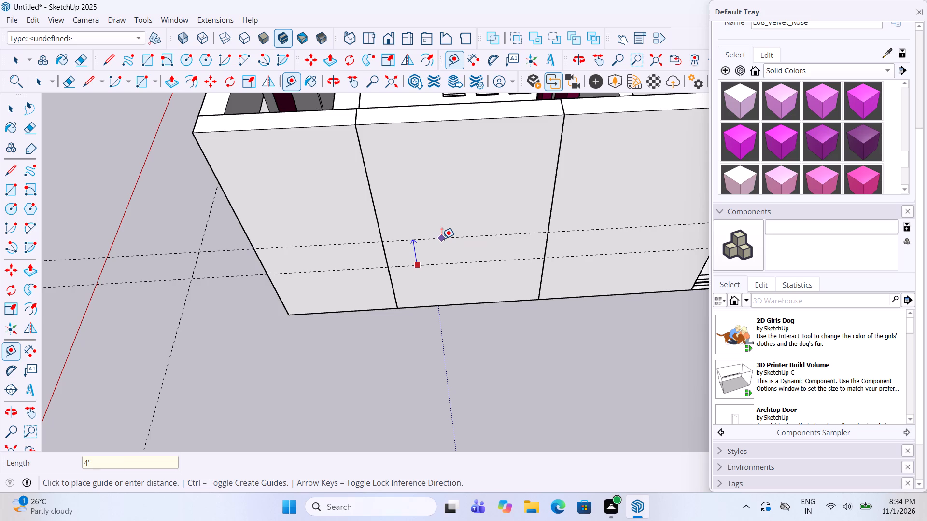
{"action": "key", "text": "Return"}
Draw a 4' by 6' 2" rectangle between the guides on the living room's window wall piece, push it through 9", and exit the group.
{"action": "key", "text": "space"}
{"action": "double_click", "coordinate": [442, 239]}
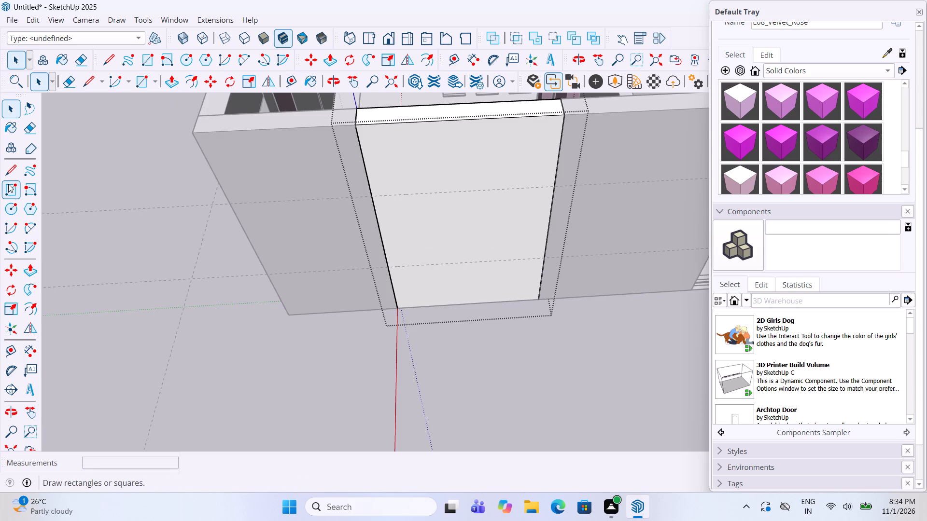
{"action": "left_click", "coordinate": [8, 184]}
{"action": "left_click", "coordinate": [557, 185]}
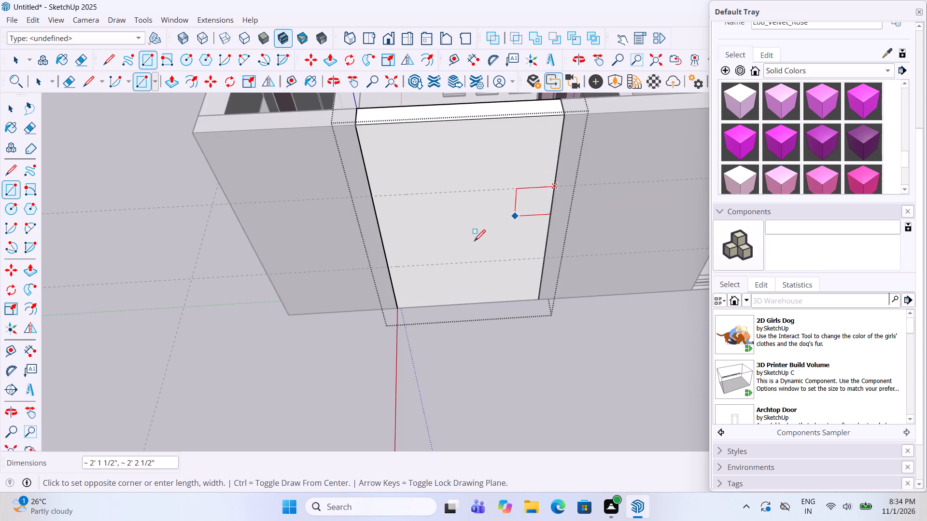
{"action": "left_click", "coordinate": [389, 268]}
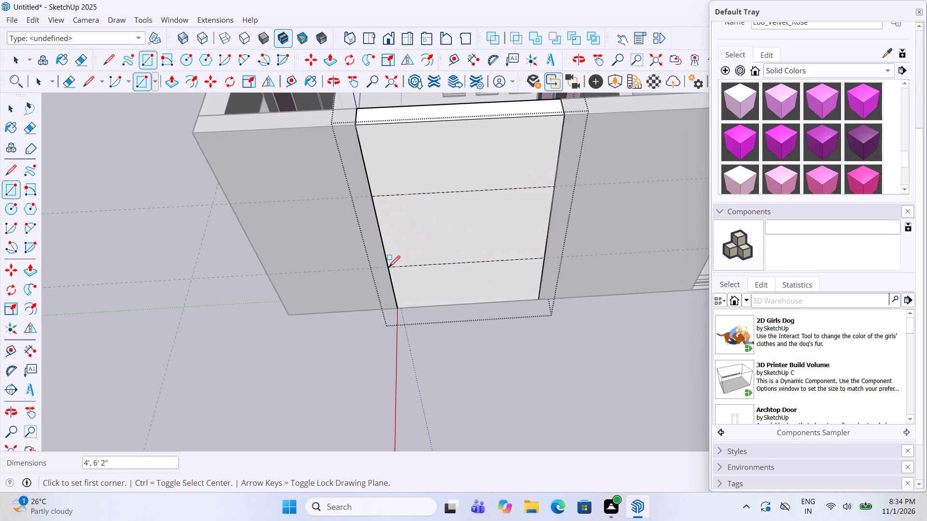
{"action": "key", "text": "space"}
{"action": "key", "text": "p"}
{"action": "left_click", "coordinate": [448, 237]}
{"action": "left_click", "coordinate": [461, 202]}
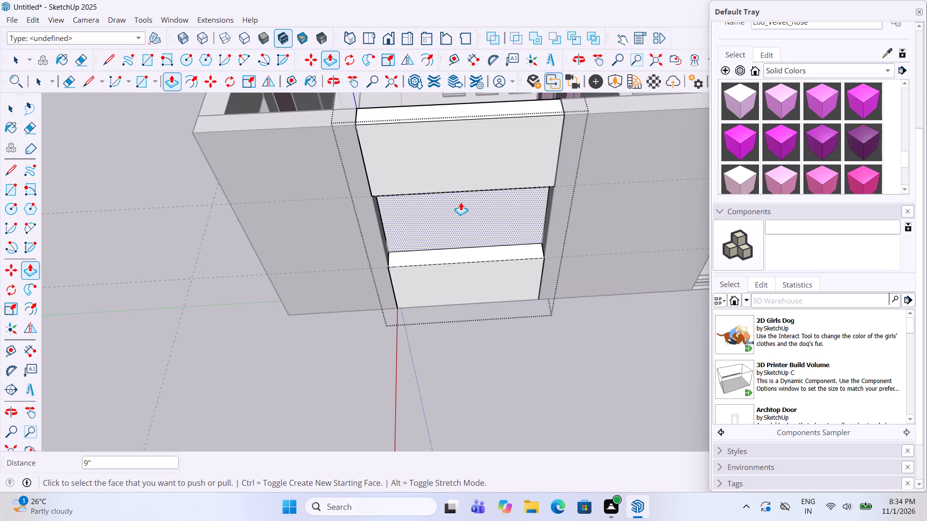
{"action": "left_click", "coordinate": [460, 204]}
{"action": "key", "text": "Delete"}
{"action": "key", "text": "space"}
{"action": "left_click", "coordinate": [460, 372]}
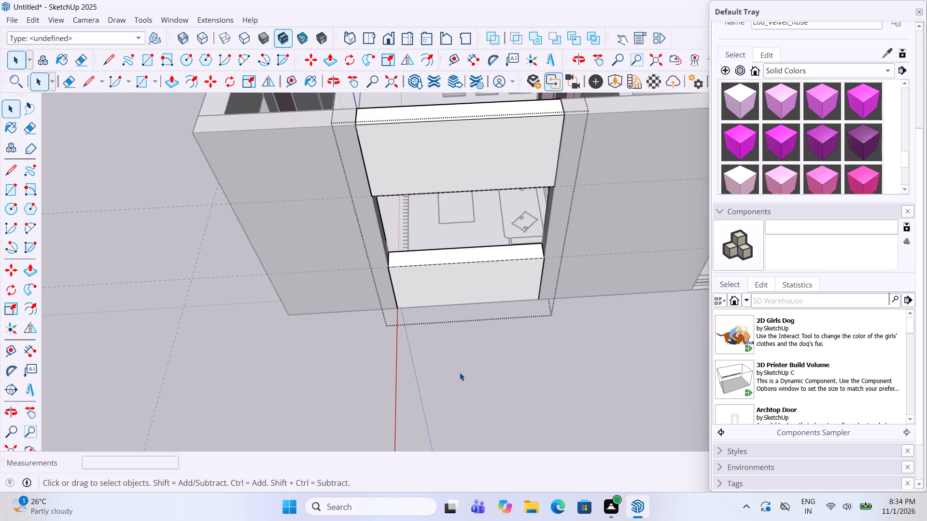
Extrude the grouped base in the exterior window gap of the bedroom beside the living room 10' up, and exit the group.
{"action": "middle_click_drag", "start_coordinate": [286, 260], "coordinate": [251, 261]}
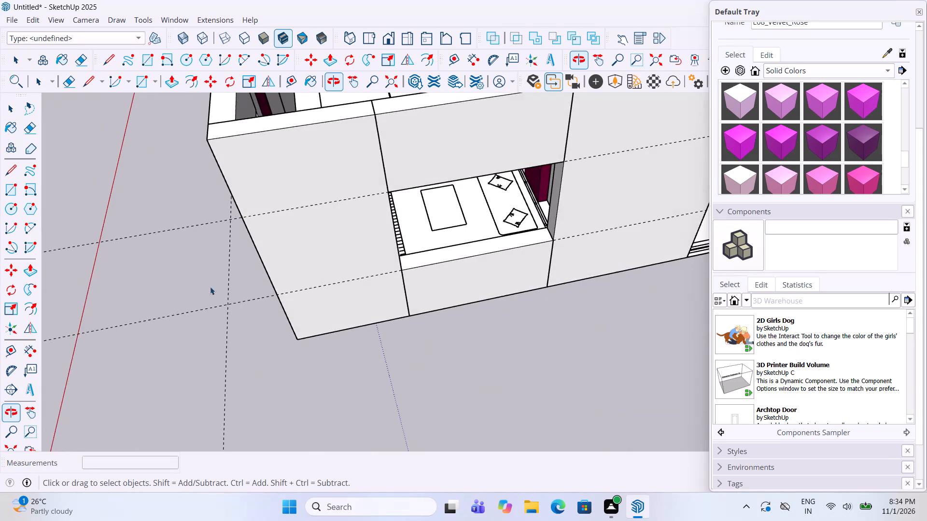
{"action": "scroll", "coordinate": [177, 295], "scroll_direction": "down", "scroll_amount": 14}
{"action": "scroll", "coordinate": [403, 219], "scroll_direction": "up", "scroll_amount": 5}
{"action": "scroll", "coordinate": [308, 308], "scroll_direction": "up", "scroll_amount": 6}
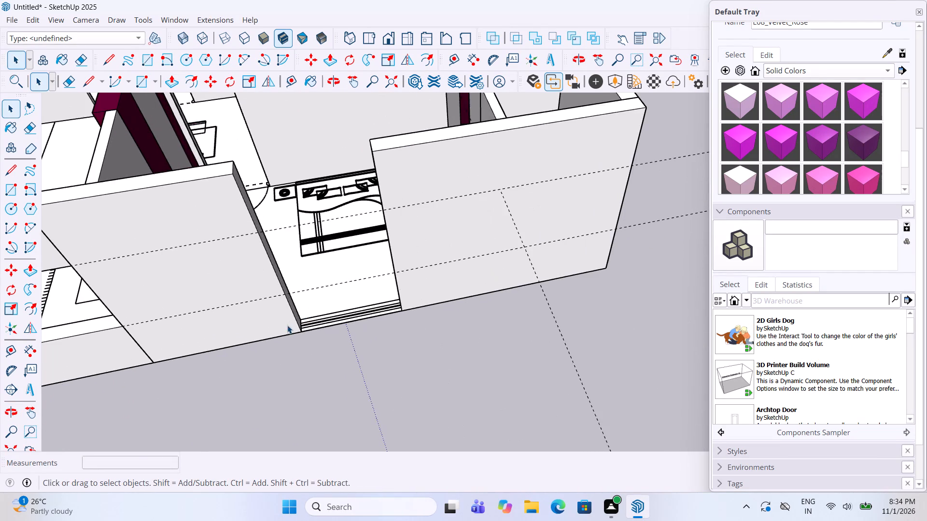
{"action": "scroll", "coordinate": [287, 326], "scroll_direction": "up", "scroll_amount": 3}
{"action": "left_click", "coordinate": [347, 324]}
{"action": "double_click", "coordinate": [347, 318]}
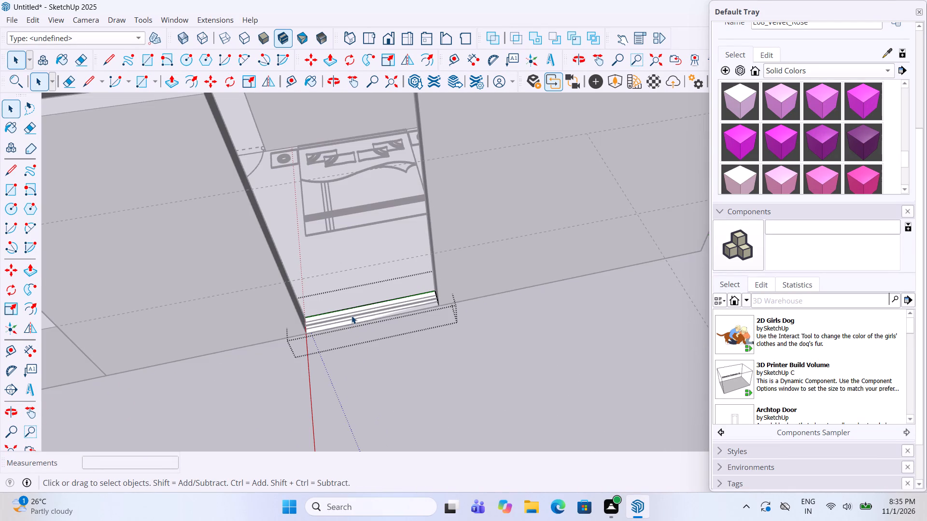
{"action": "key", "text": "p"}
{"action": "left_click", "coordinate": [351, 315]}
{"action": "scroll", "coordinate": [350, 287], "scroll_direction": "down", "scroll_amount": 4}
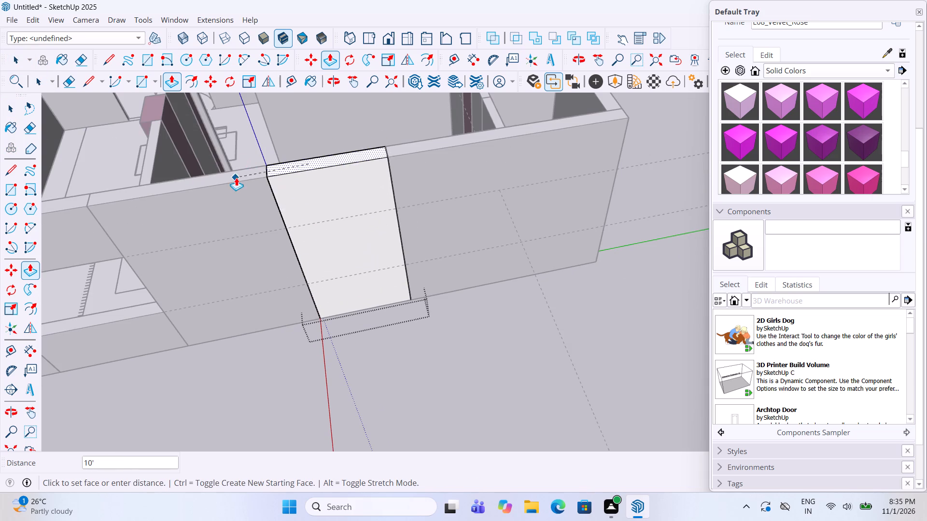
{"action": "left_click", "coordinate": [236, 178]}
{"action": "key", "text": "space"}
{"action": "left_click", "coordinate": [392, 345]}
Draw a 4' by 5' rectangle between the guides on that bedroom's window wall piece, push it through 9", and exit the group.
{"action": "double_click", "coordinate": [375, 206]}
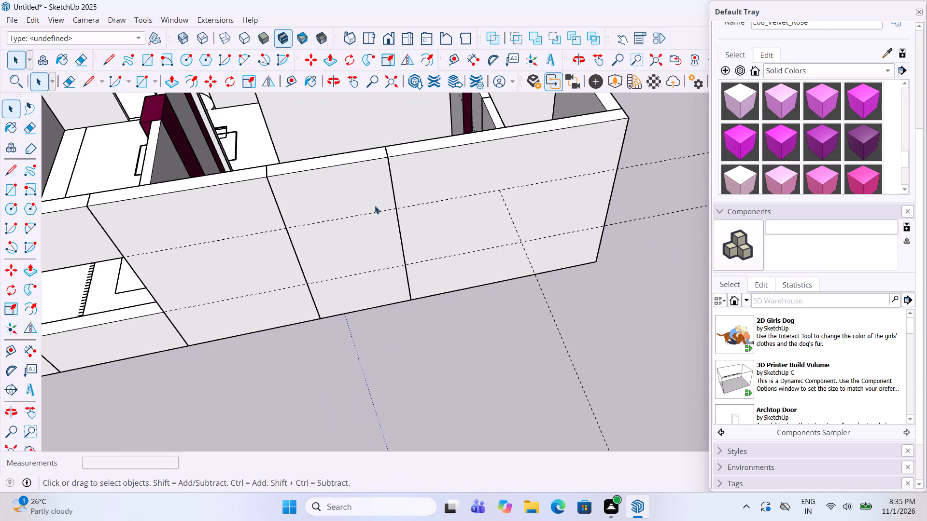
{"action": "left_click", "coordinate": [18, 188]}
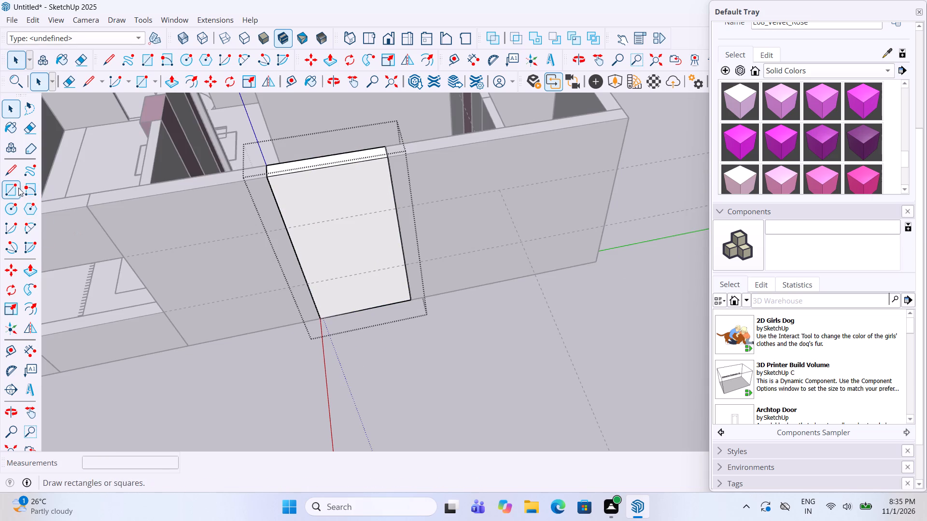
{"action": "scroll", "coordinate": [341, 219], "scroll_direction": "up", "scroll_amount": 4}
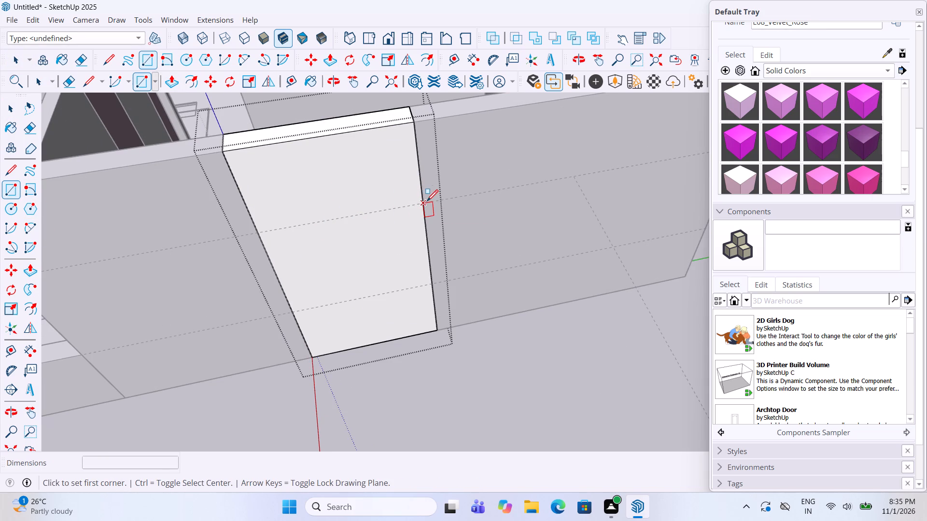
{"action": "left_click", "coordinate": [425, 202]}
{"action": "left_click", "coordinate": [290, 313]}
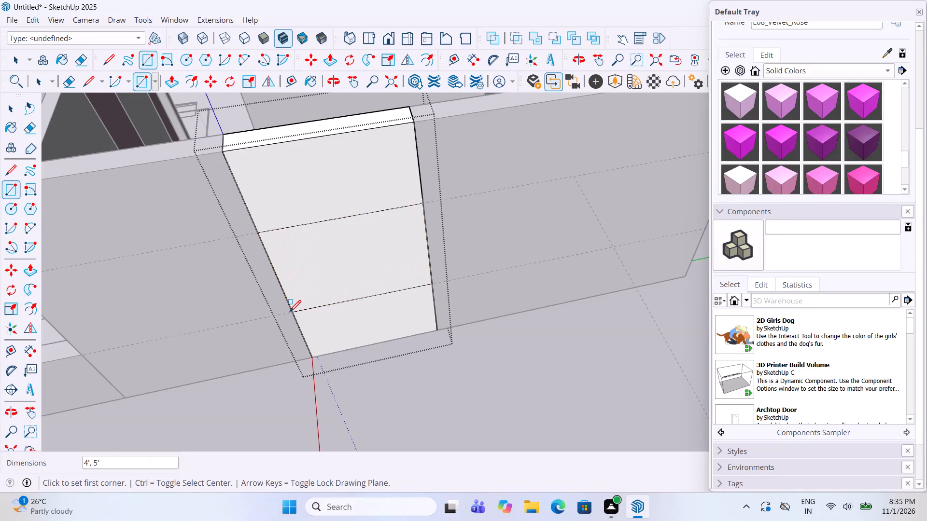
{"action": "key", "text": "p"}
{"action": "left_click", "coordinate": [326, 293]}
{"action": "left_click", "coordinate": [342, 237]}
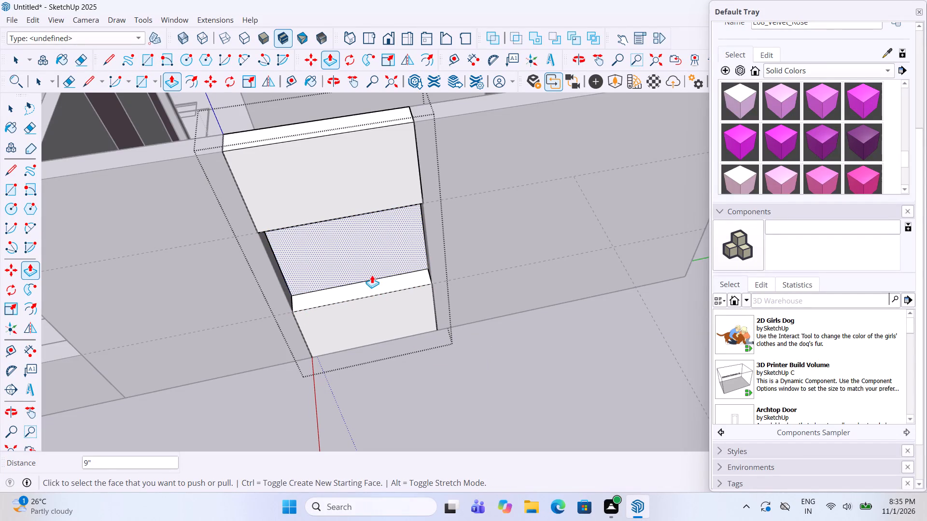
{"action": "left_click", "coordinate": [357, 249]}
{"action": "key", "text": "Delete"}
{"action": "key", "text": "space"}
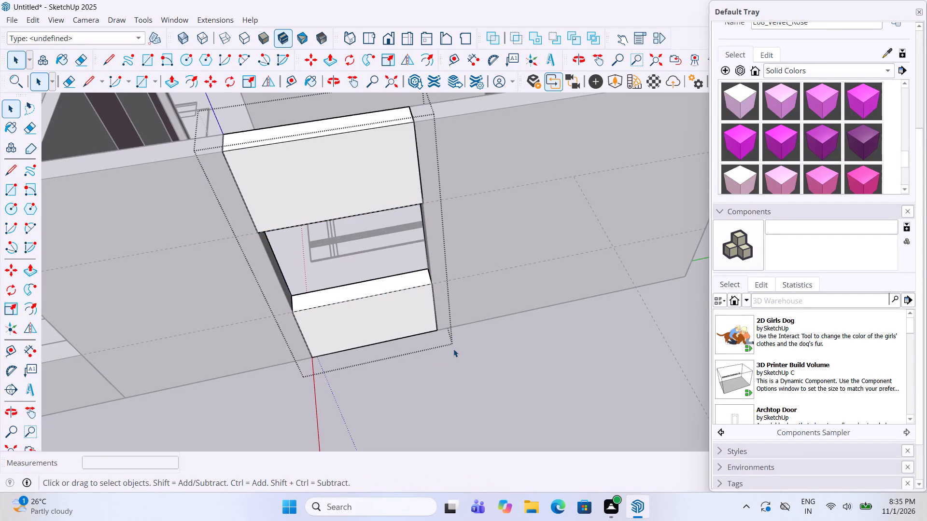
{"action": "left_click", "coordinate": [453, 349]}
Extrude the grouped base in the kitchen's exterior window gap behind the stove 10' up to full wall height, and exit the group.
{"action": "scroll", "coordinate": [440, 338], "scroll_direction": "down", "scroll_amount": 4}
{"action": "middle_click_drag", "start_coordinate": [162, 167], "coordinate": [379, 240]}
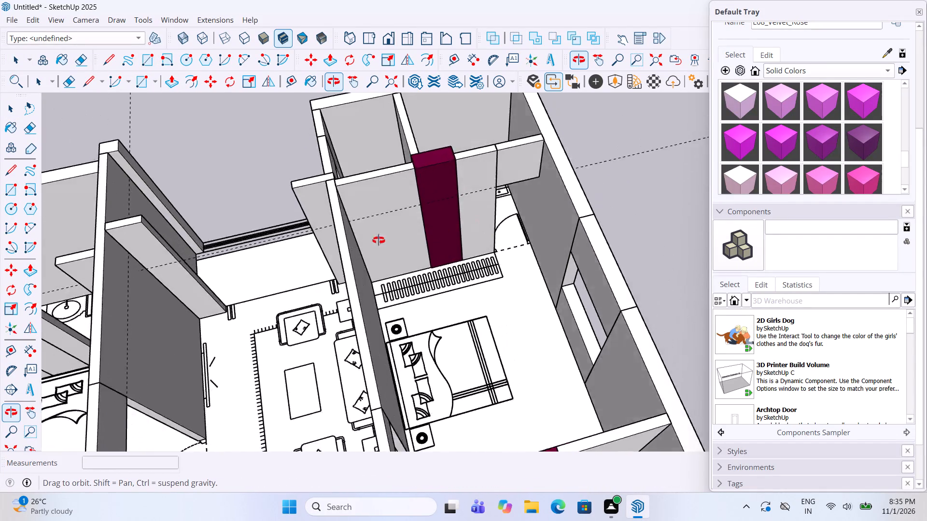
{"action": "middle_click_drag", "start_coordinate": [379, 240], "coordinate": [251, 239]}
{"action": "scroll", "coordinate": [501, 239], "scroll_direction": "down", "scroll_amount": 10}
{"action": "scroll", "coordinate": [312, 302], "scroll_direction": "up", "scroll_amount": 8}
{"action": "middle_click_drag", "start_coordinate": [313, 282], "coordinate": [542, 236]}
{"action": "scroll", "coordinate": [542, 236], "scroll_direction": "down", "scroll_amount": 4}
{"action": "scroll", "coordinate": [293, 363], "scroll_direction": "up", "scroll_amount": 10}
{"action": "scroll", "coordinate": [305, 357], "scroll_direction": "down", "scroll_amount": 3}
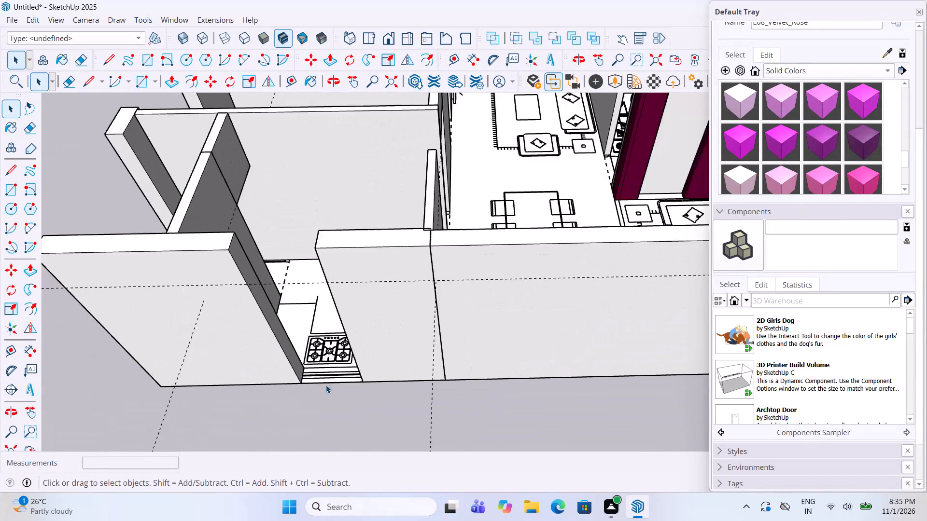
{"action": "scroll", "coordinate": [326, 385], "scroll_direction": "up", "scroll_amount": 6}
{"action": "double_click", "coordinate": [328, 375]}
{"action": "key", "text": "p"}
{"action": "left_click", "coordinate": [336, 371]}
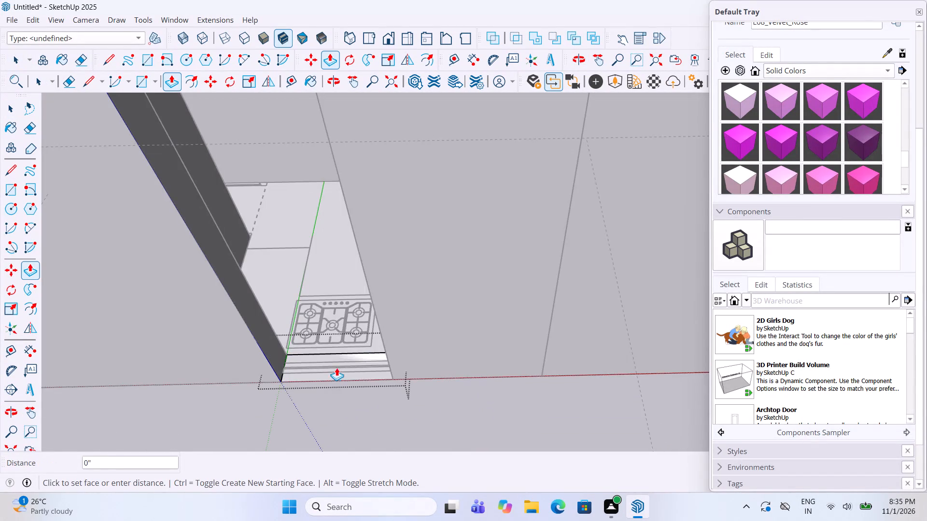
{"action": "scroll", "coordinate": [339, 348], "scroll_direction": "down", "scroll_amount": 9}
{"action": "left_click", "coordinate": [381, 247]}
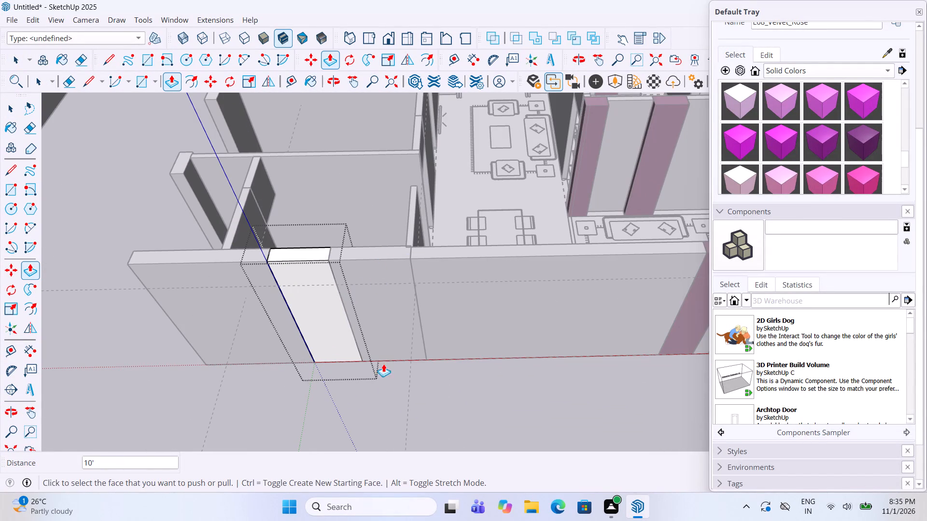
{"action": "key", "text": "space"}
{"action": "left_click", "coordinate": [389, 391]}
Place a horizontal guide 3' above the bottom edge of the kitchen's window wall piece and another 4' above that guide.
{"action": "middle_click_drag", "start_coordinate": [312, 316], "coordinate": [305, 386]}
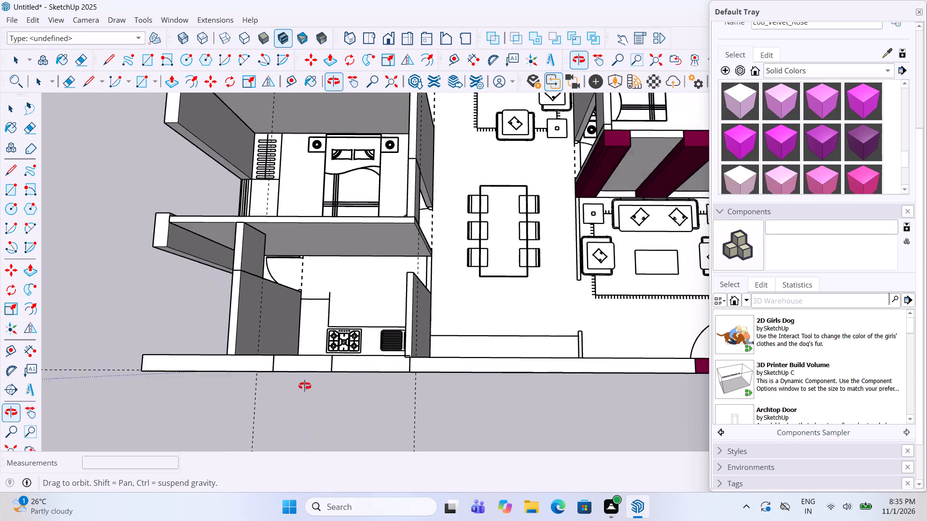
{"action": "middle_click_drag", "start_coordinate": [305, 386], "coordinate": [312, 294]}
{"action": "scroll", "coordinate": [312, 294], "scroll_direction": "up", "scroll_amount": 3}
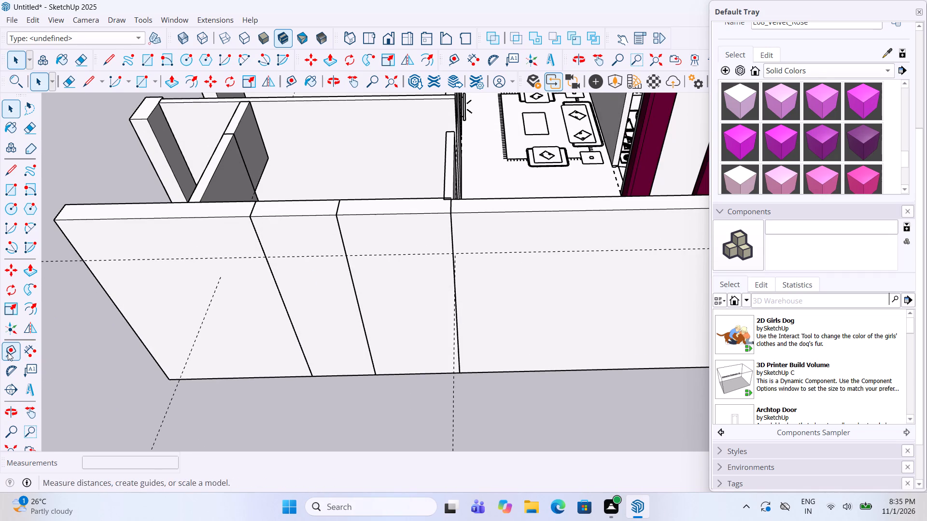
{"action": "left_click", "coordinate": [8, 352]}
{"action": "left_click", "coordinate": [342, 375]}
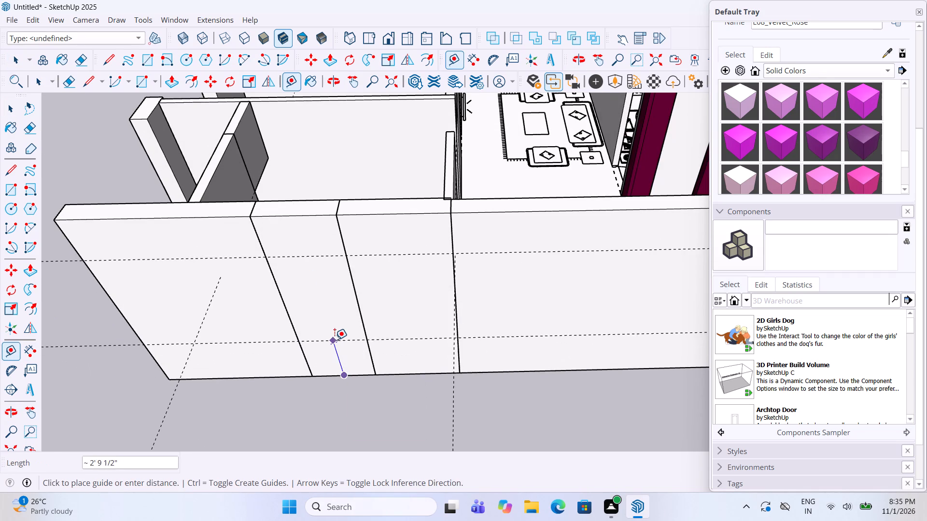
{"action": "type", "text": "3'"}
{"action": "key", "text": "Return"}
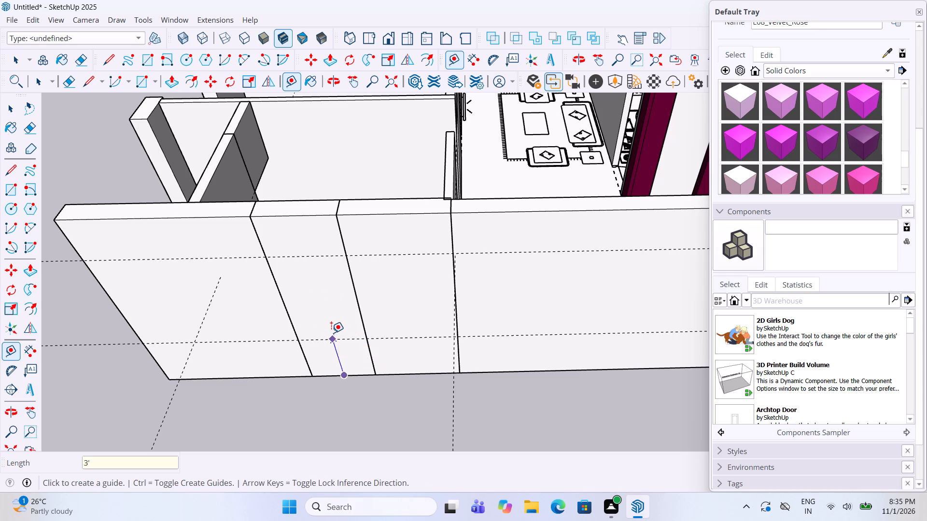
{"action": "left_click", "coordinate": [306, 337]}
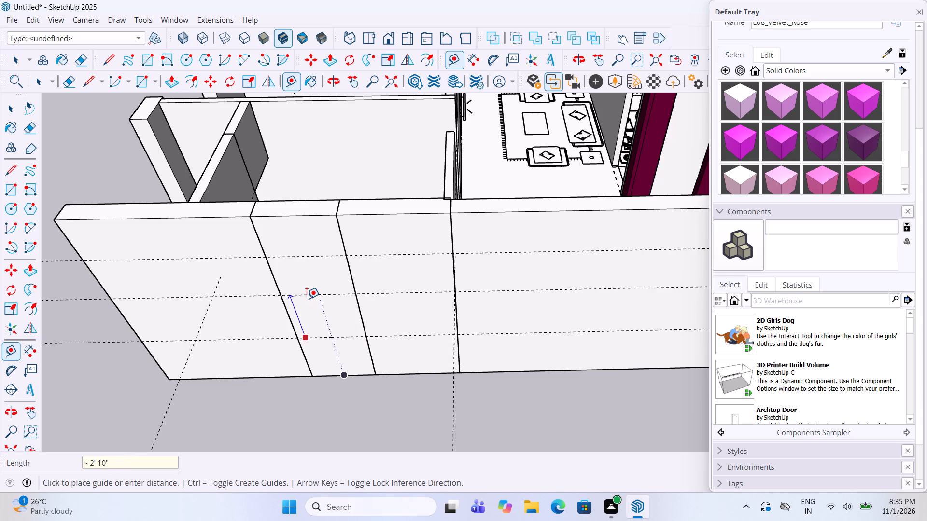
{"action": "type", "text": "4'"}
{"action": "key", "text": "Return"}
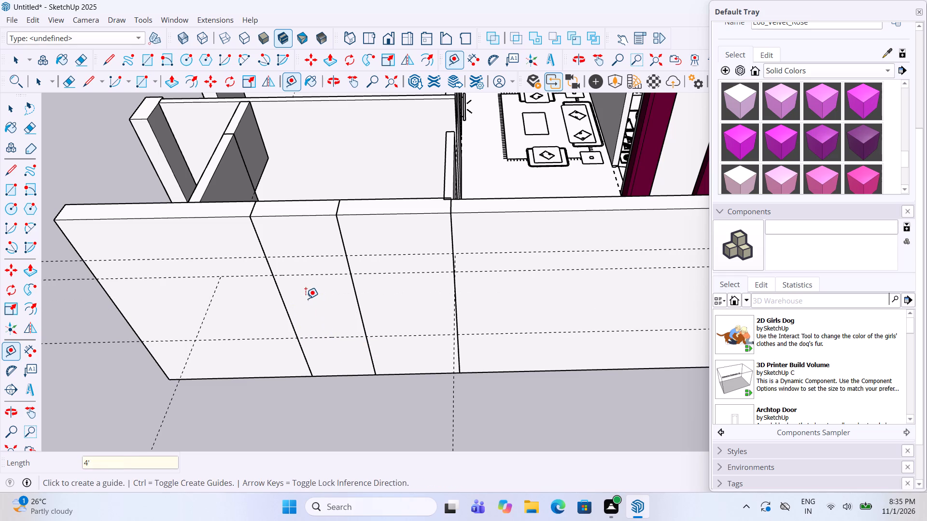
Draw a full-width rectangle between the two new guides on the kitchen's window wall piece, push it through 10", and exit the group.
{"action": "key", "text": "space"}
{"action": "left_click", "coordinate": [306, 299]}
{"action": "left_click", "coordinate": [306, 299]}
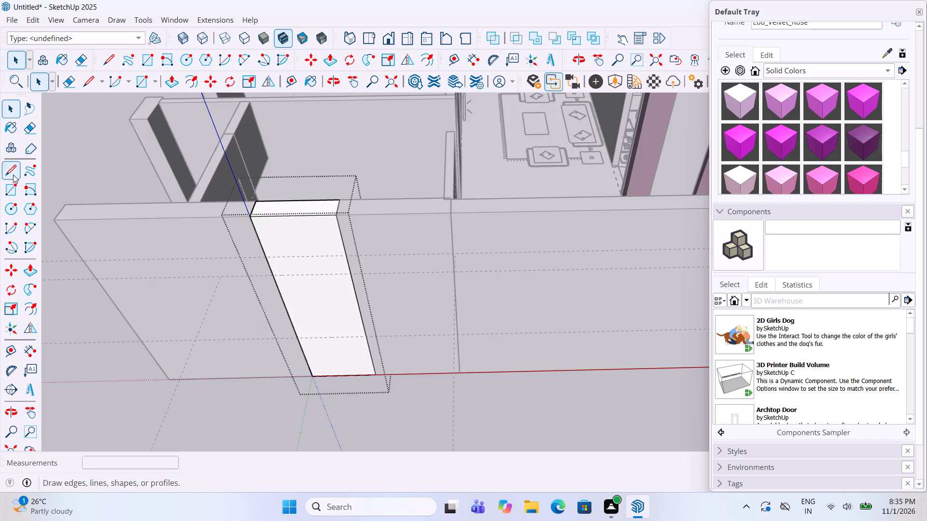
{"action": "left_click", "coordinate": [13, 190]}
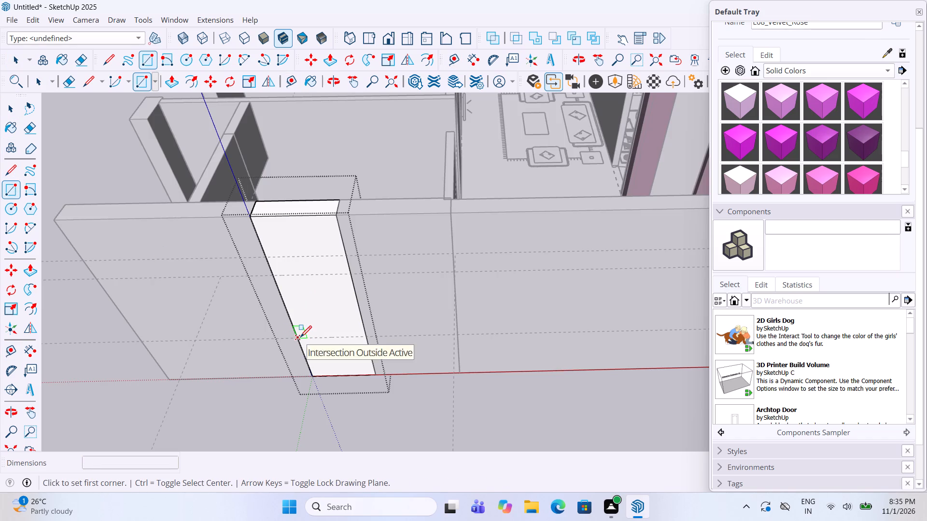
{"action": "left_click", "coordinate": [300, 338]}
{"action": "left_click", "coordinate": [351, 274]}
{"action": "key", "text": "space"}
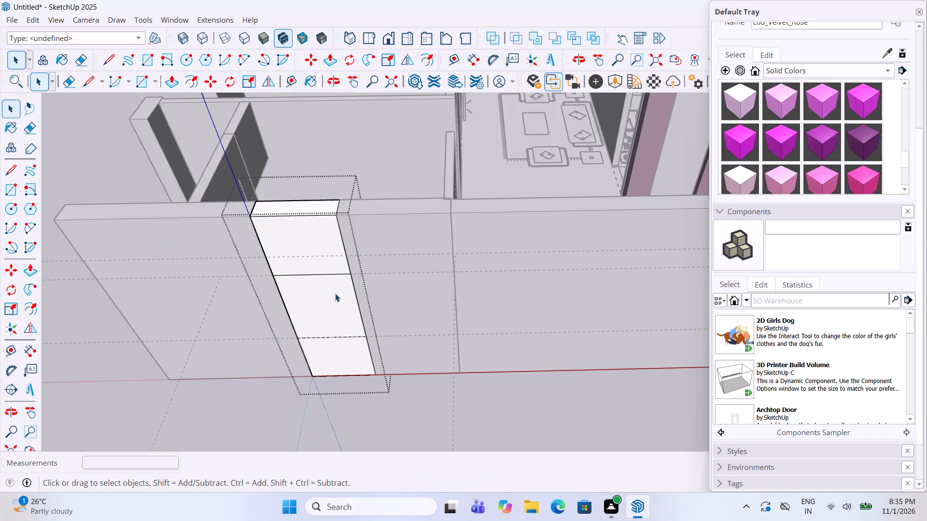
{"action": "key", "text": "p"}
{"action": "left_click", "coordinate": [328, 315]}
{"action": "left_click", "coordinate": [341, 282]}
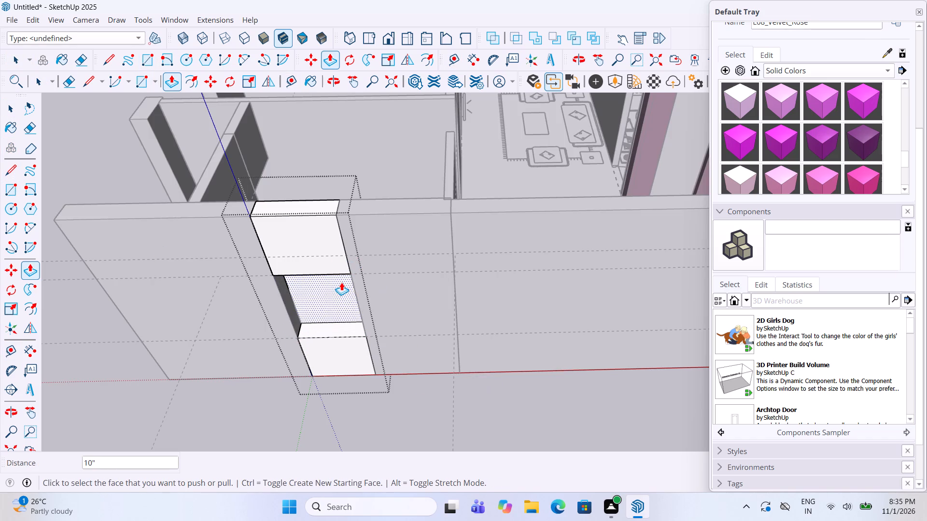
{"action": "left_click", "coordinate": [342, 295]}
{"action": "key", "text": "Delete"}
{"action": "key", "text": "space"}
{"action": "left_click", "coordinate": [392, 148]}
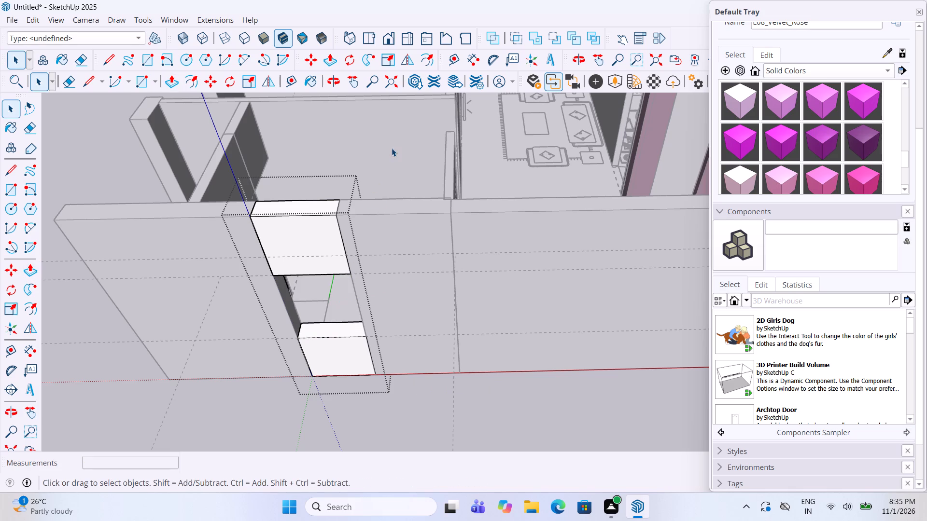
Extrude the grouped base in the middle bedroom's exterior window gap 10' up to full wall height, and exit the group.
{"action": "scroll", "coordinate": [372, 281], "scroll_direction": "down", "scroll_amount": 3}
{"action": "middle_click_drag", "start_coordinate": [370, 284], "coordinate": [369, 386]}
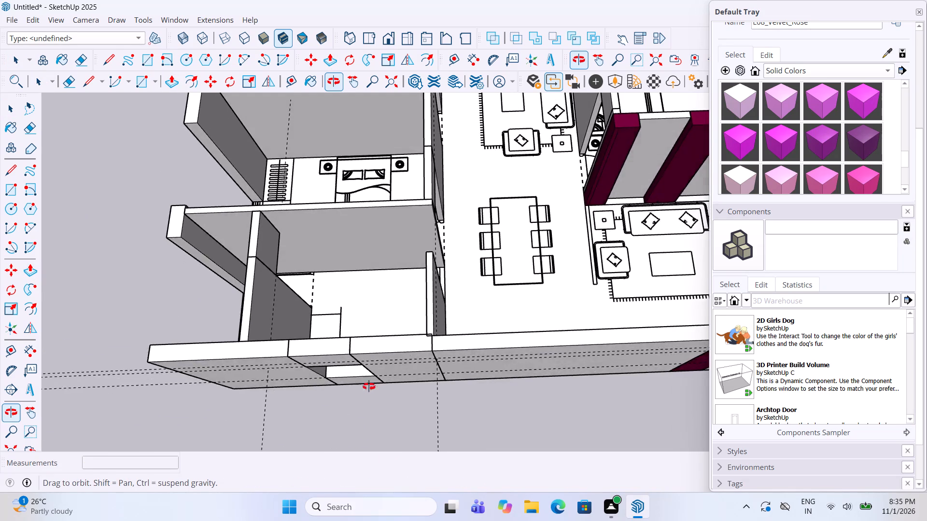
{"action": "middle_click_drag", "start_coordinate": [369, 386], "coordinate": [359, 432]}
{"action": "scroll", "coordinate": [492, 278], "scroll_direction": "down", "scroll_amount": 6}
{"action": "middle_click_drag", "start_coordinate": [280, 284], "coordinate": [543, 219]}
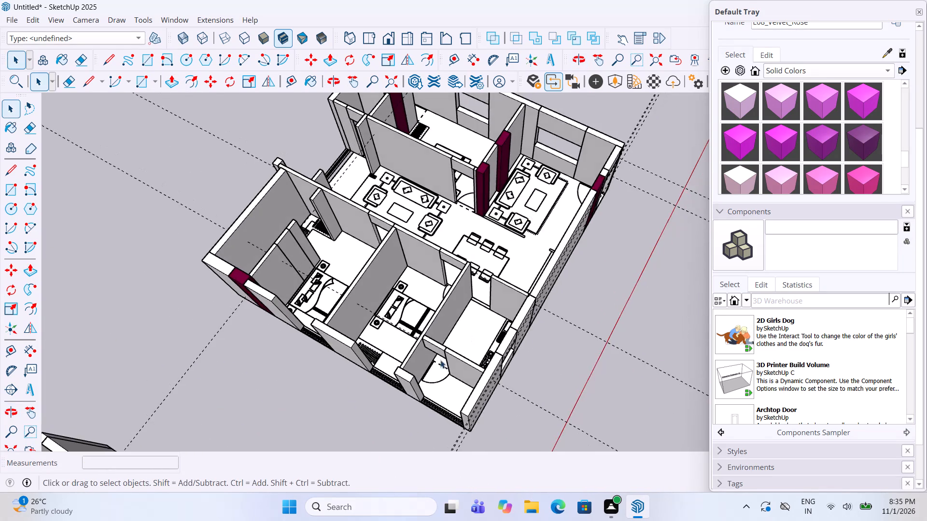
{"action": "scroll", "coordinate": [436, 363], "scroll_direction": "up", "scroll_amount": 3}
{"action": "middle_click_drag", "start_coordinate": [447, 421], "coordinate": [634, 338]}
{"action": "middle_click_drag", "start_coordinate": [622, 356], "coordinate": [568, 353]}
{"action": "scroll", "coordinate": [539, 406], "scroll_direction": "up", "scroll_amount": 1}
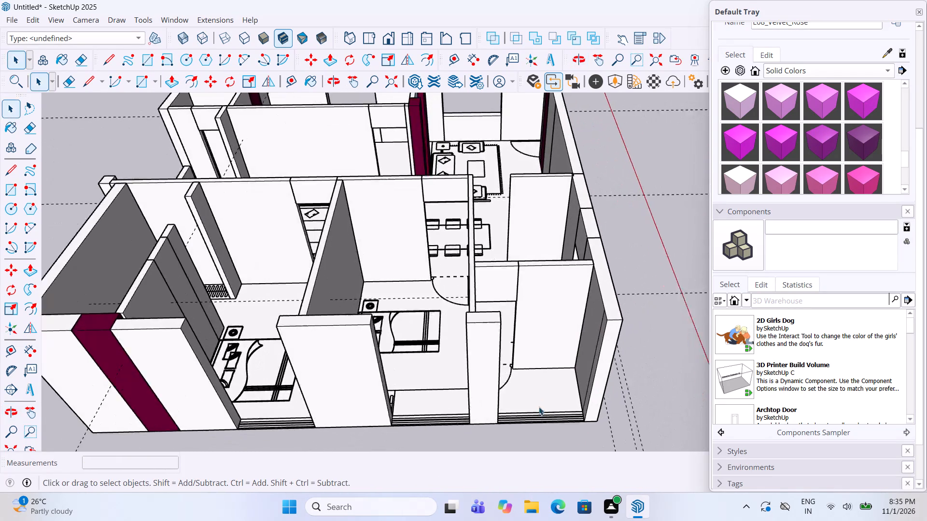
{"action": "scroll", "coordinate": [539, 407], "scroll_direction": "up", "scroll_amount": 6}
{"action": "scroll", "coordinate": [396, 438], "scroll_direction": "up", "scroll_amount": 2}
{"action": "double_click", "coordinate": [374, 416]}
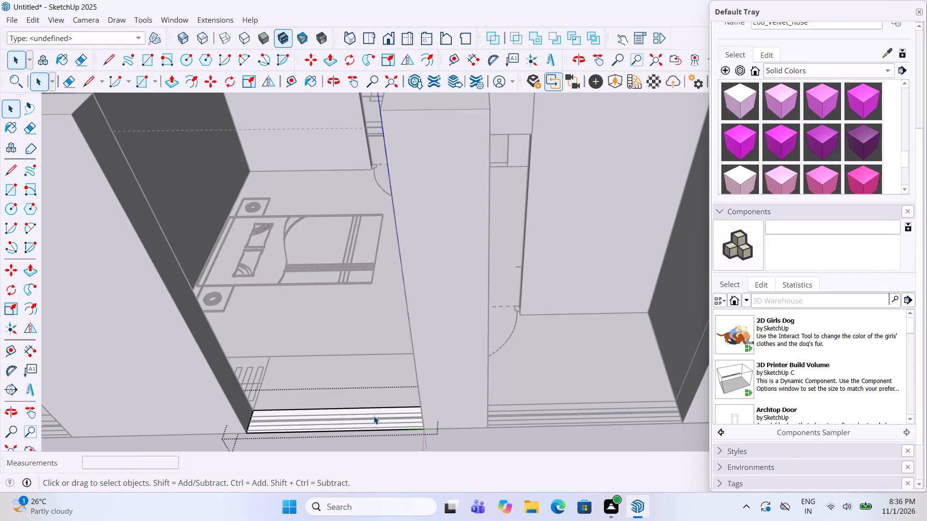
{"action": "key", "text": "p"}
{"action": "left_click", "coordinate": [380, 409]}
{"action": "scroll", "coordinate": [380, 373], "scroll_direction": "down", "scroll_amount": 4}
{"action": "left_click", "coordinate": [426, 215]}
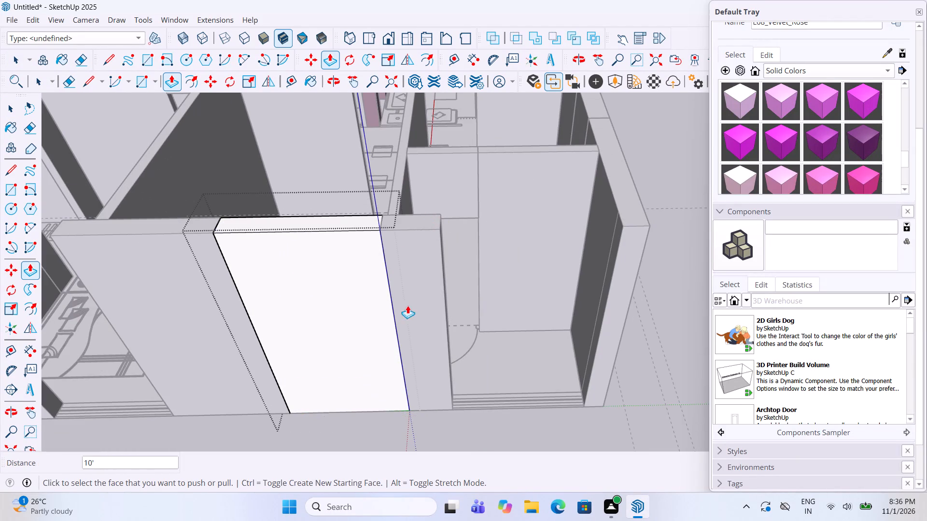
{"action": "key", "text": "space"}
{"action": "left_click", "coordinate": [379, 429]}
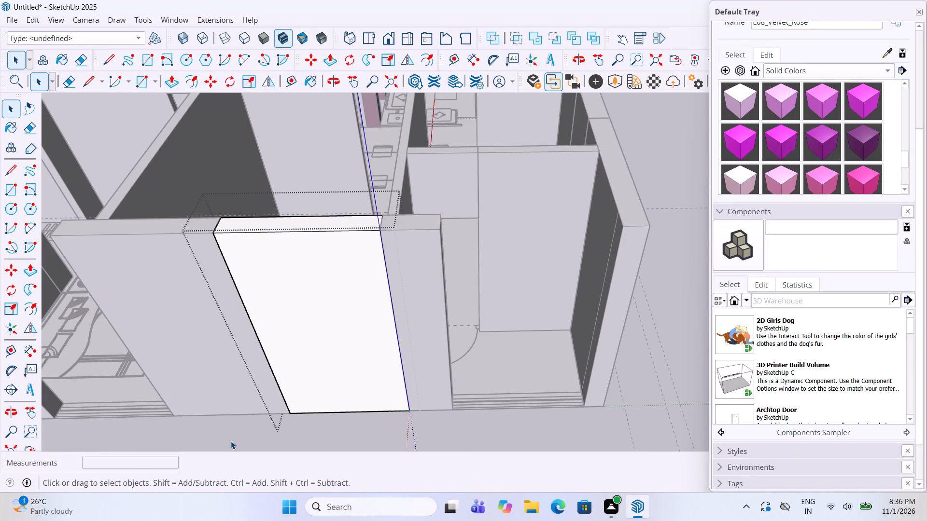
{"action": "left_click", "coordinate": [239, 427]}
Place a horizontal guide 3' above the bottom edge of the middle bedroom's window wall piece and another 4' above that guide.
{"action": "left_click", "coordinate": [2, 352]}
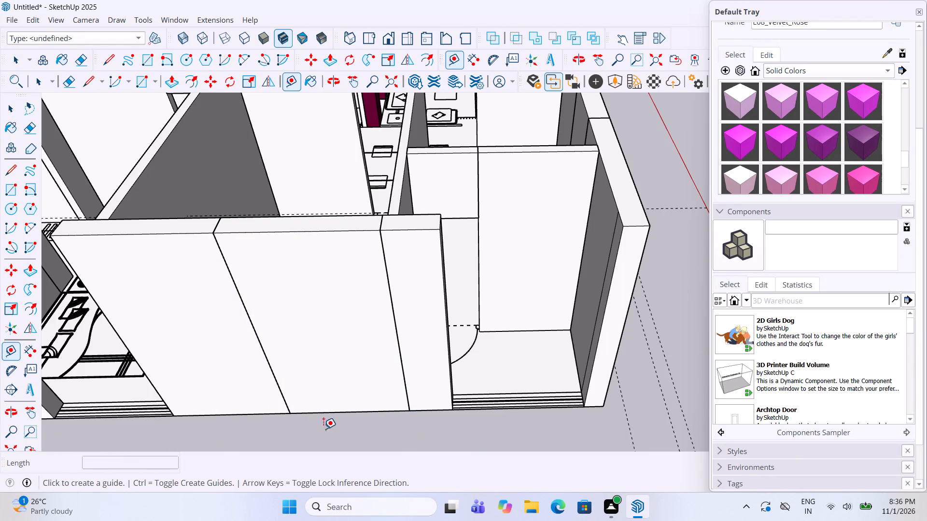
{"action": "left_click", "coordinate": [312, 412]}
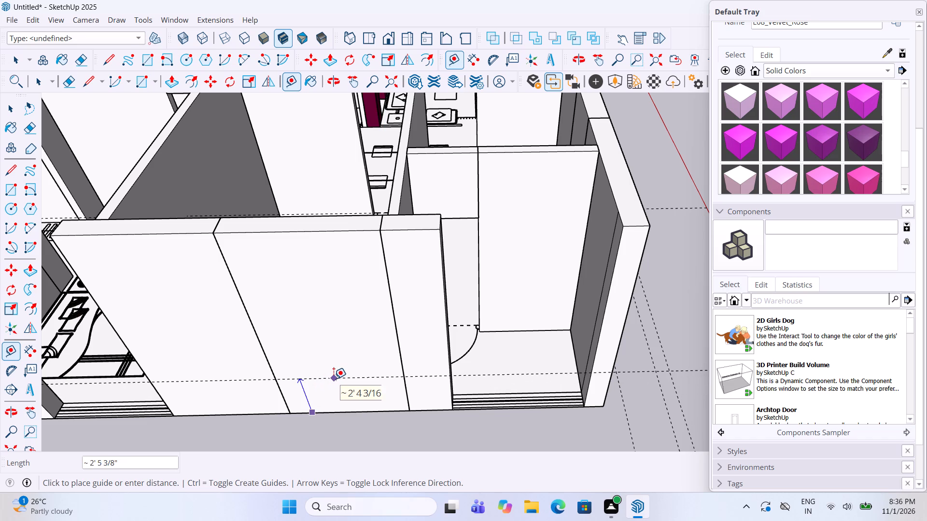
{"action": "type", "text": "3'"}
{"action": "key", "text": "Return"}
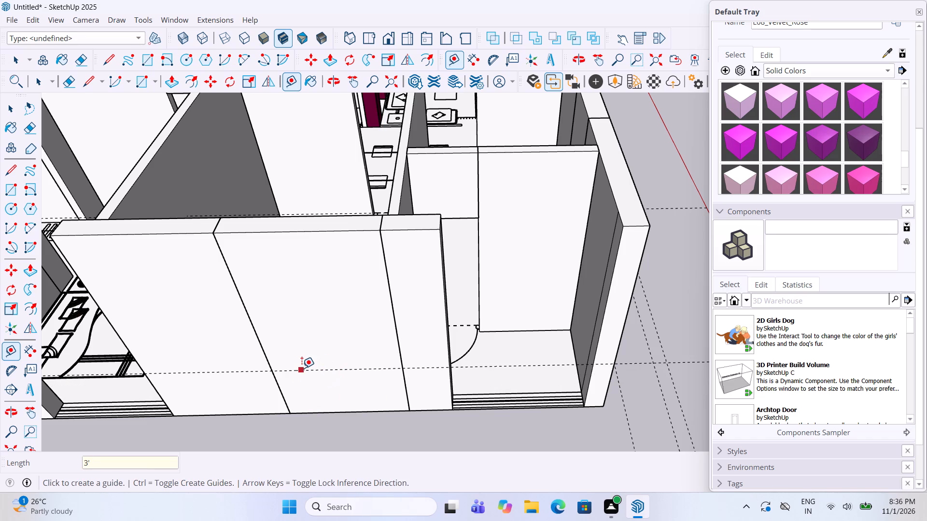
{"action": "left_click", "coordinate": [302, 368]}
{"action": "type", "text": "4'"}
{"action": "key", "text": "Return"}
Draw a full-width rectangle between the two guides on the middle bedroom's window wall piece, push it through 9", and exit the group.
{"action": "key", "text": "space"}
{"action": "left_click", "coordinate": [357, 355]}
{"action": "left_click", "coordinate": [357, 355]}
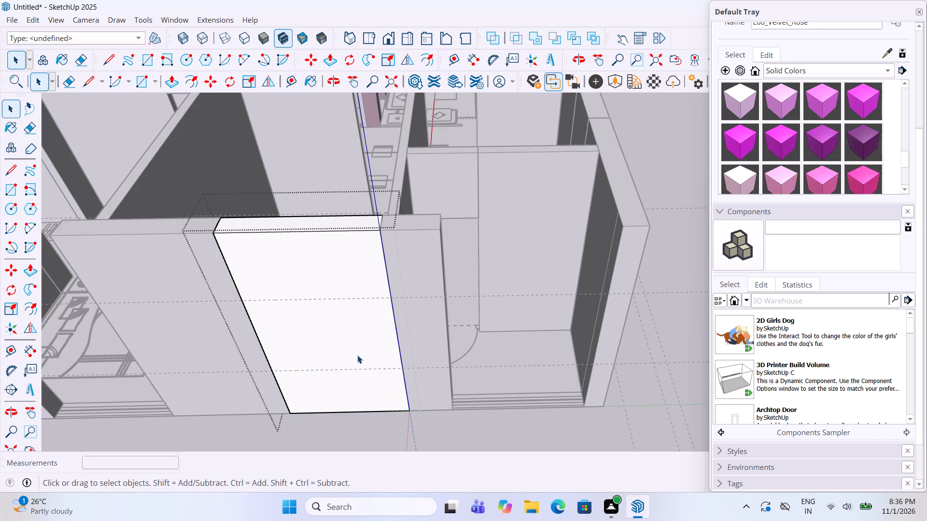
{"action": "left_click", "coordinate": [12, 192]}
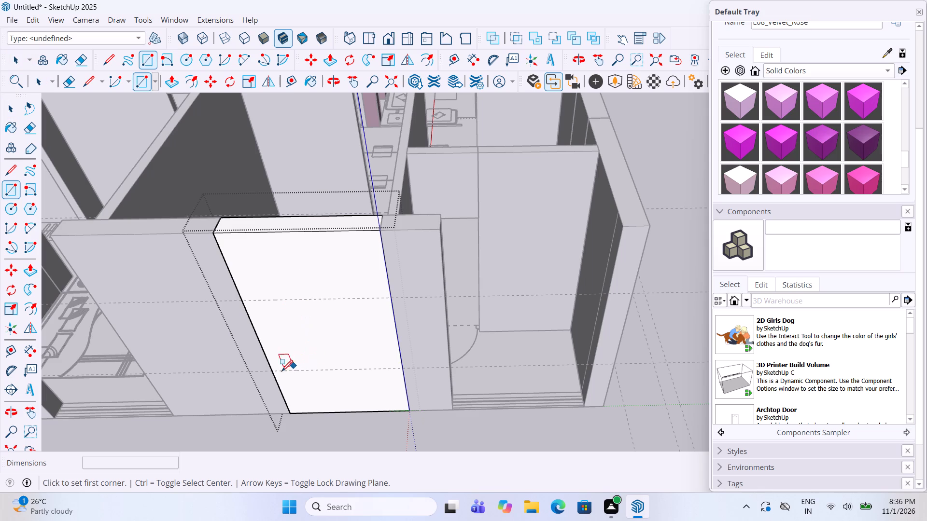
{"action": "left_click", "coordinate": [273, 369]}
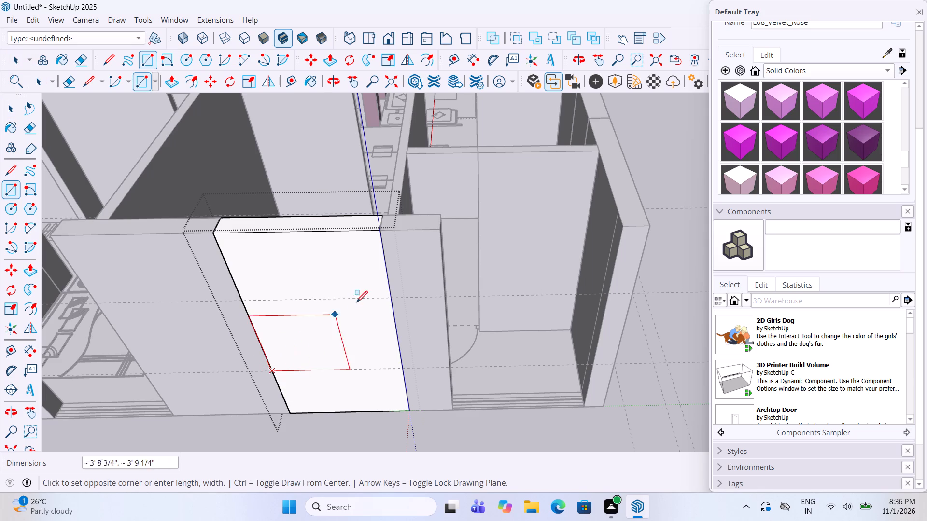
{"action": "left_click", "coordinate": [391, 296]}
{"action": "key", "text": "p"}
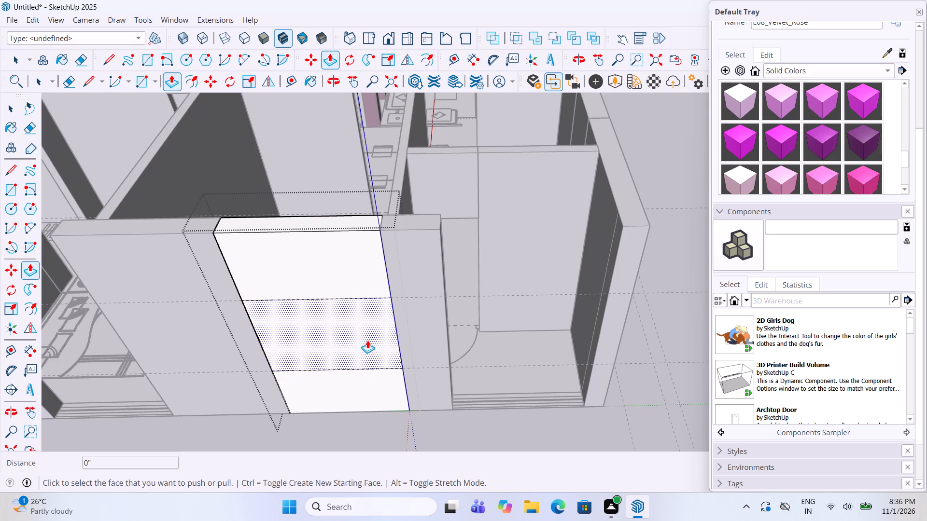
{"action": "left_click", "coordinate": [367, 340]}
{"action": "triple_click", "coordinate": [316, 315]}
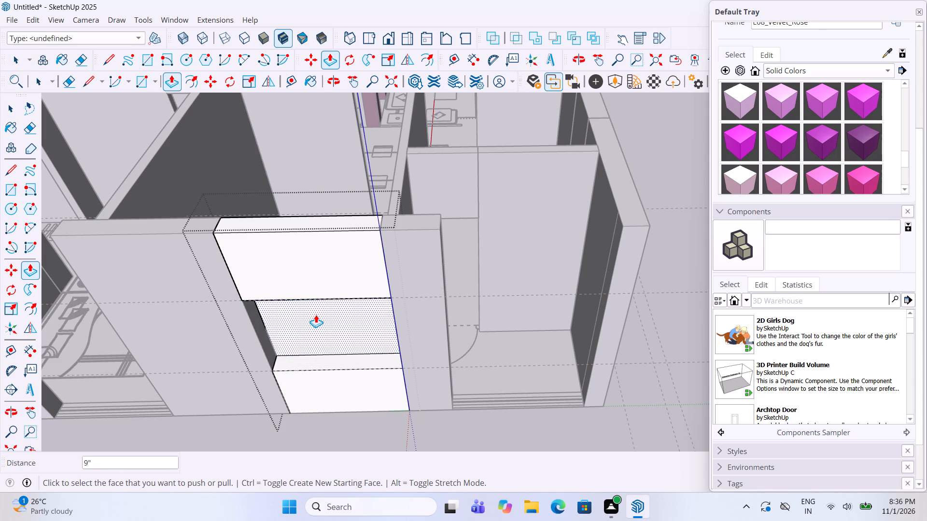
{"action": "key", "text": "Delete"}
{"action": "key", "text": "space"}
{"action": "left_click", "coordinate": [368, 429]}
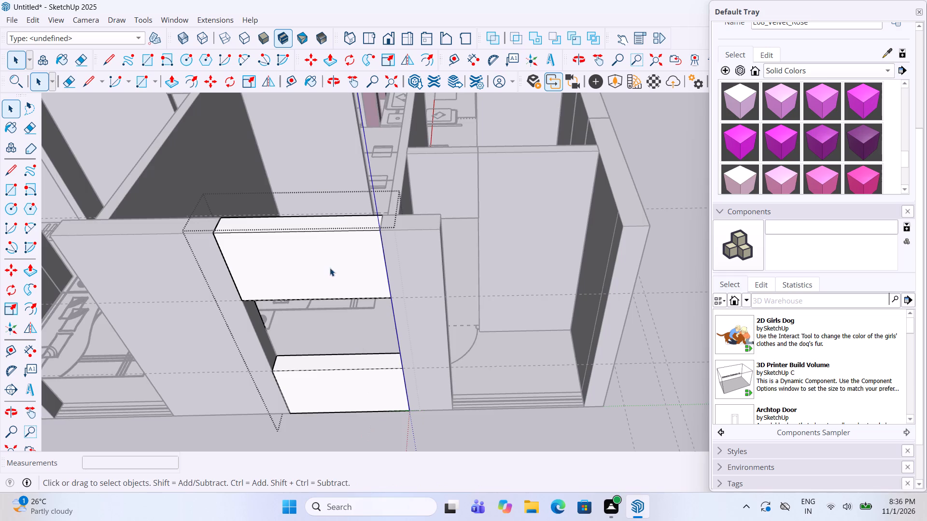
{"action": "middle_click_drag", "start_coordinate": [330, 268], "coordinate": [397, 294]}
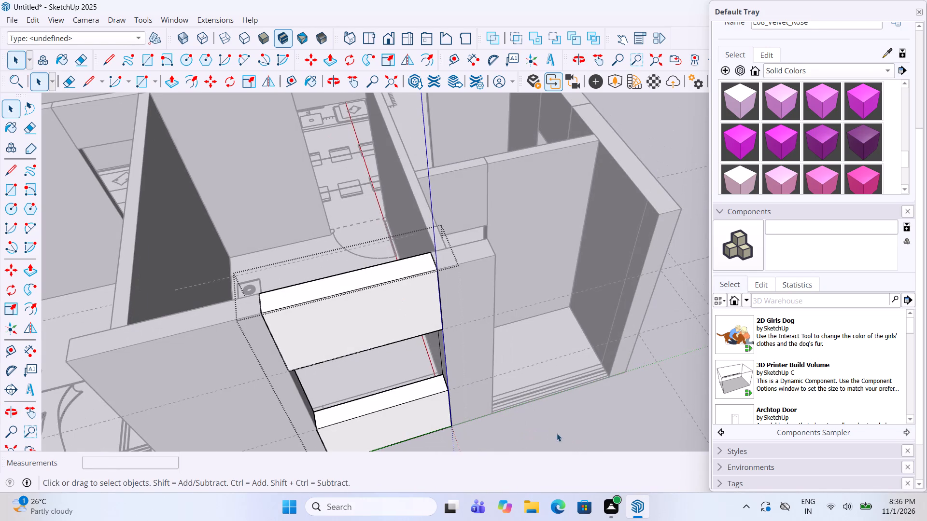
{"action": "left_click", "coordinate": [558, 434]}
Extrude the grouped base in the exterior window gap of the bedroom with the attached bathroom 10' up to full wall height, and exit the group.
{"action": "scroll", "coordinate": [537, 206], "scroll_direction": "down", "scroll_amount": 5}
{"action": "scroll", "coordinate": [241, 392], "scroll_direction": "up", "scroll_amount": 5}
{"action": "scroll", "coordinate": [317, 403], "scroll_direction": "up", "scroll_amount": 4}
{"action": "double_click", "coordinate": [318, 403]}
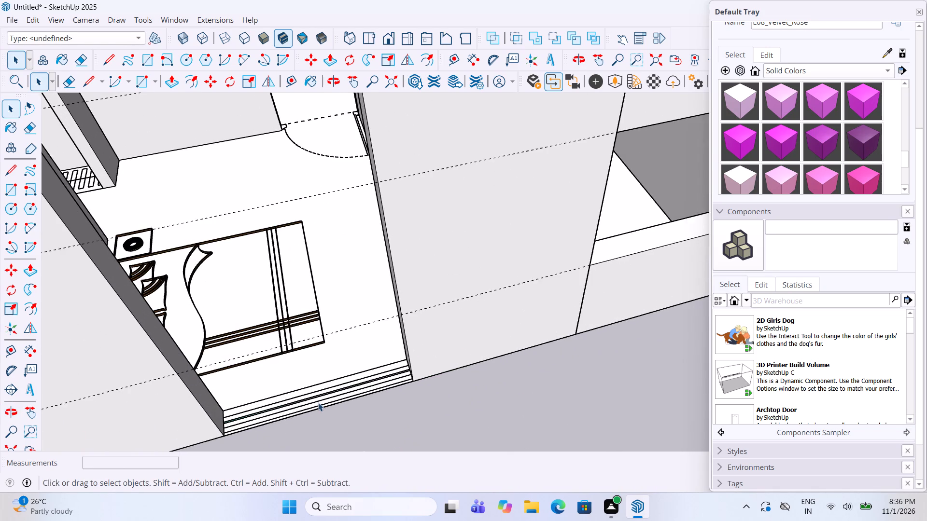
{"action": "key", "text": "p"}
{"action": "left_click", "coordinate": [328, 381]}
{"action": "scroll", "coordinate": [328, 332], "scroll_direction": "down", "scroll_amount": 1}
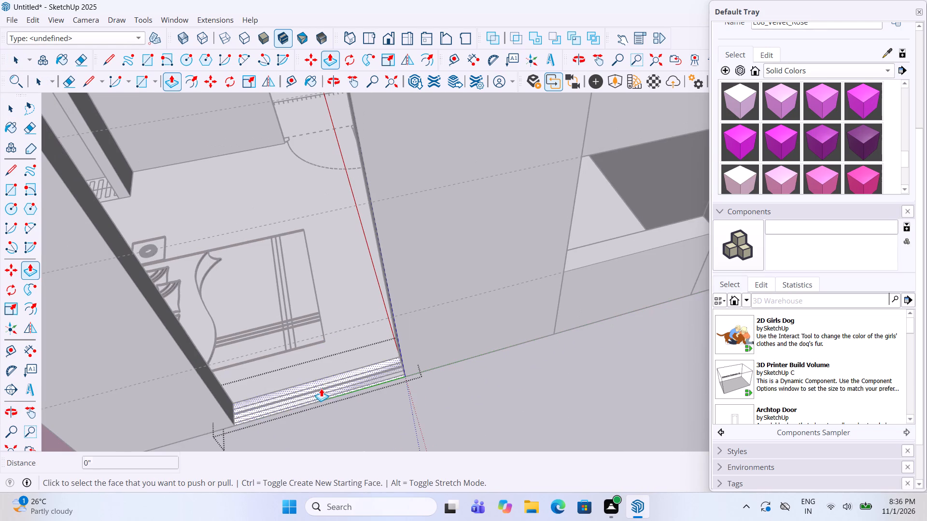
{"action": "left_click", "coordinate": [321, 388]}
{"action": "scroll", "coordinate": [326, 350], "scroll_direction": "down", "scroll_amount": 6}
{"action": "left_click", "coordinate": [168, 256]}
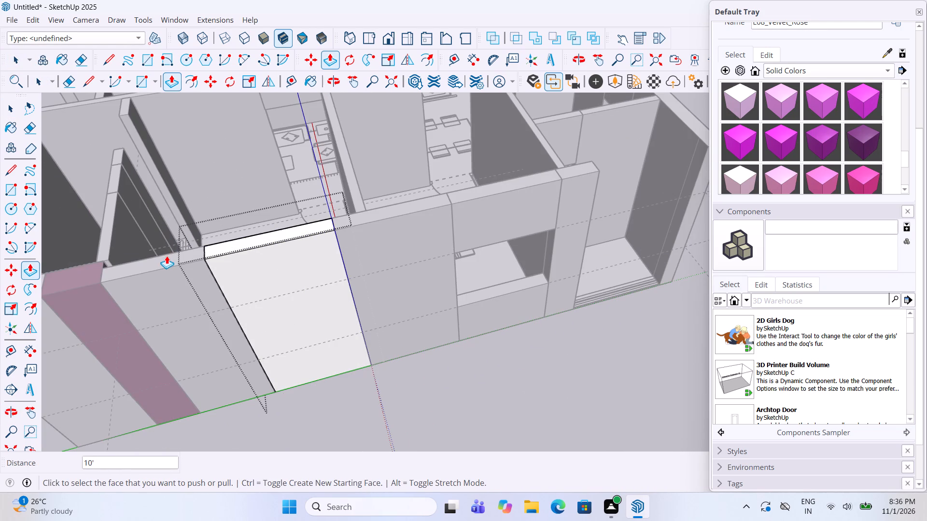
{"action": "key", "text": "space"}
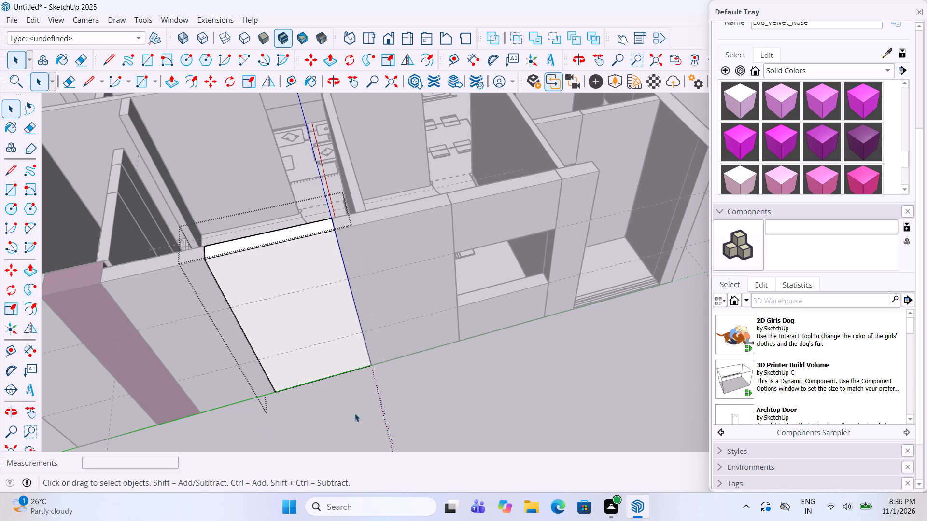
{"action": "left_click", "coordinate": [365, 407]}
Draw a 4' by 5' rectangle between the guides on that bedroom's window wall piece, push it through 9", and exit the group.
{"action": "double_click", "coordinate": [300, 304]}
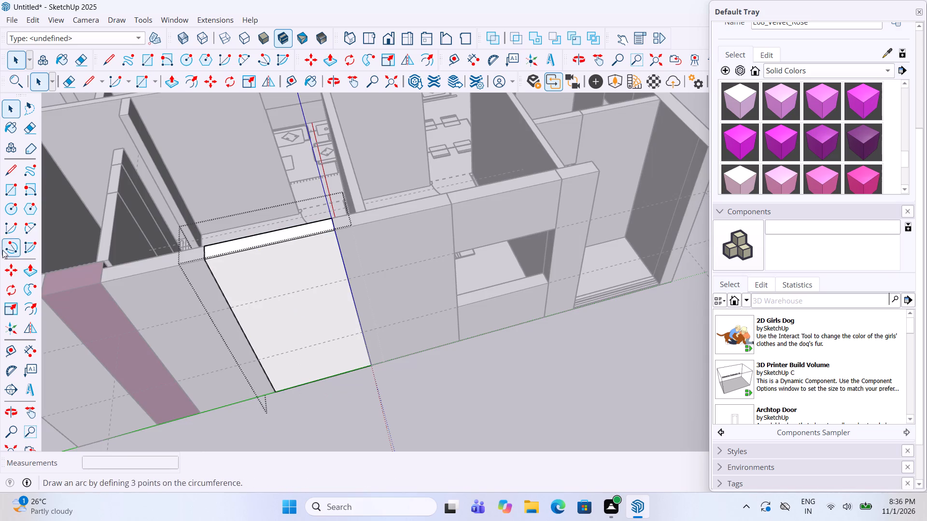
{"action": "left_click", "coordinate": [18, 189]}
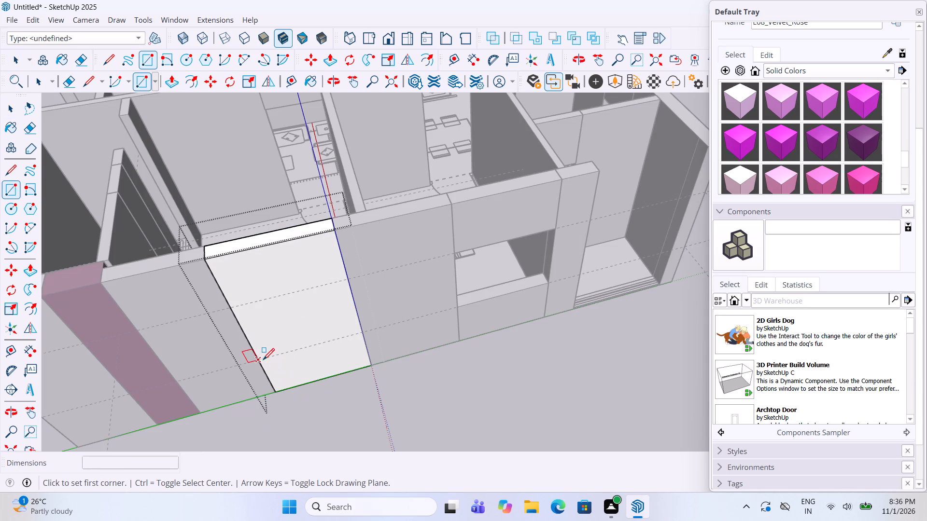
{"action": "left_click", "coordinate": [263, 361]}
{"action": "scroll", "coordinate": [334, 288], "scroll_direction": "up", "scroll_amount": 2}
{"action": "left_click", "coordinate": [350, 277]}
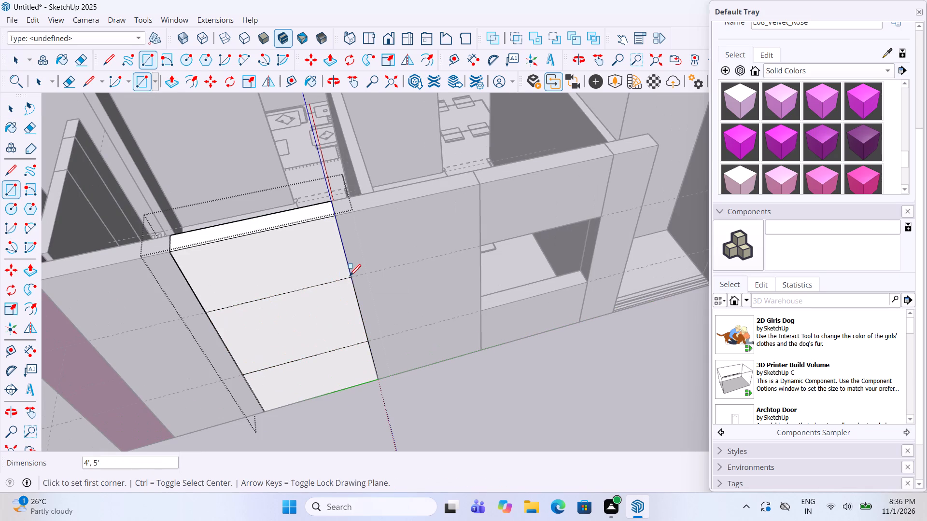
{"action": "key", "text": "p"}
{"action": "left_click", "coordinate": [310, 331]}
{"action": "left_click", "coordinate": [309, 303]}
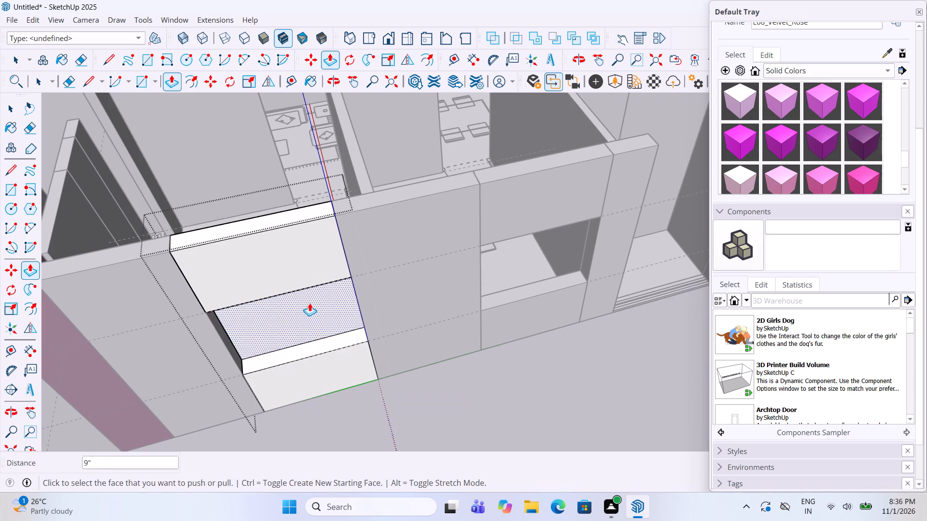
{"action": "left_click", "coordinate": [309, 303]}
{"action": "key", "text": "Delete"}
{"action": "left_click", "coordinate": [308, 319]}
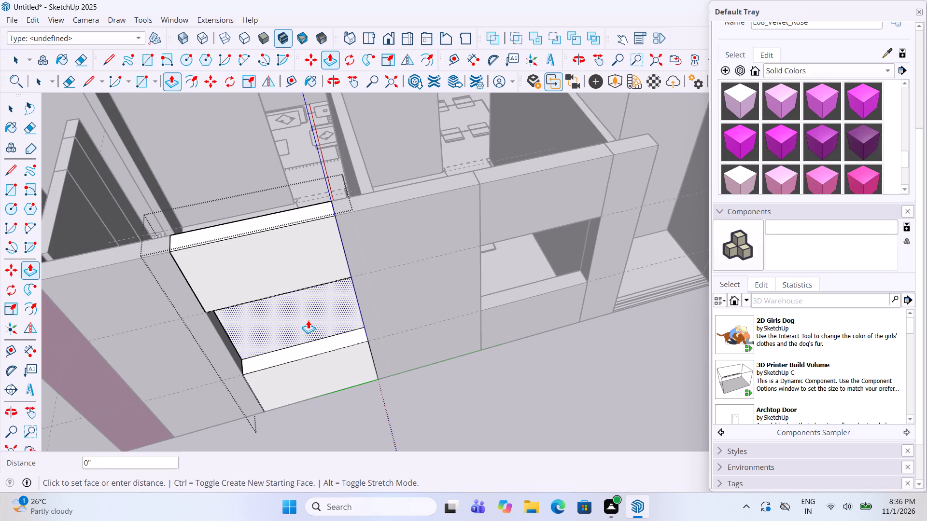
{"action": "key", "text": "Delete"}
{"action": "key", "text": "space"}
{"action": "left_click", "coordinate": [449, 392]}
Examine the walls and openings of all the floor plans for gaps that still need filling.
{"action": "scroll", "coordinate": [444, 371], "scroll_direction": "down", "scroll_amount": 4}
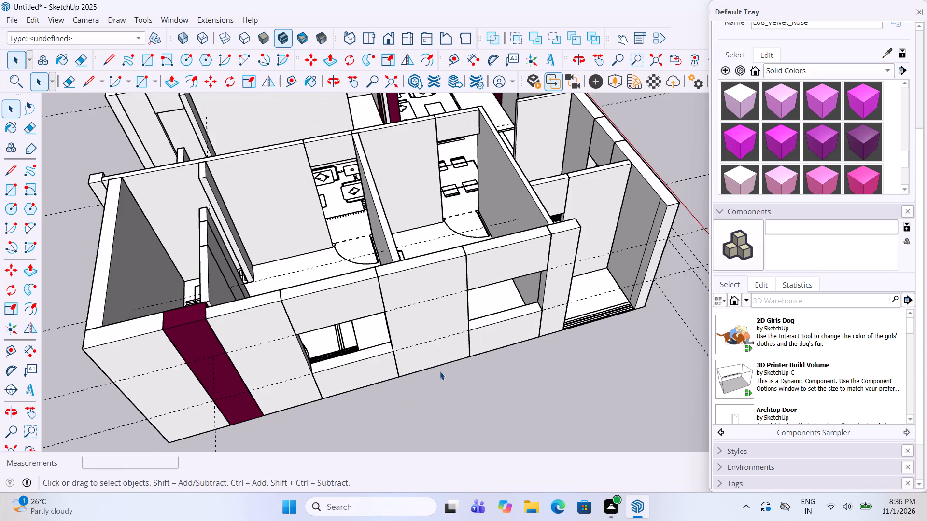
{"action": "middle_click_drag", "start_coordinate": [195, 279], "coordinate": [580, 285]}
{"action": "scroll", "coordinate": [416, 280], "scroll_direction": "down", "scroll_amount": 5}
{"action": "scroll", "coordinate": [590, 401], "scroll_direction": "up", "scroll_amount": 2}
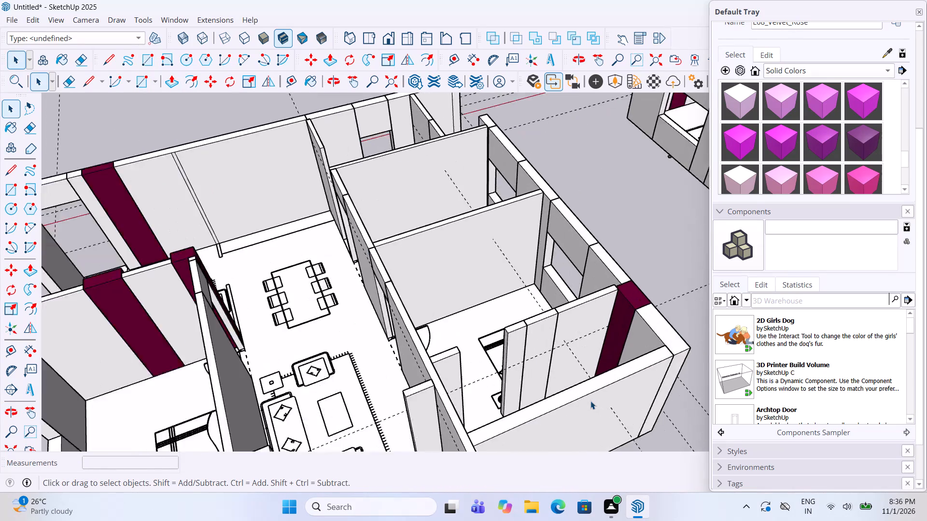
{"action": "scroll", "coordinate": [590, 401], "scroll_direction": "up", "scroll_amount": 3}
{"action": "middle_click_drag", "start_coordinate": [590, 401], "coordinate": [498, 418]}
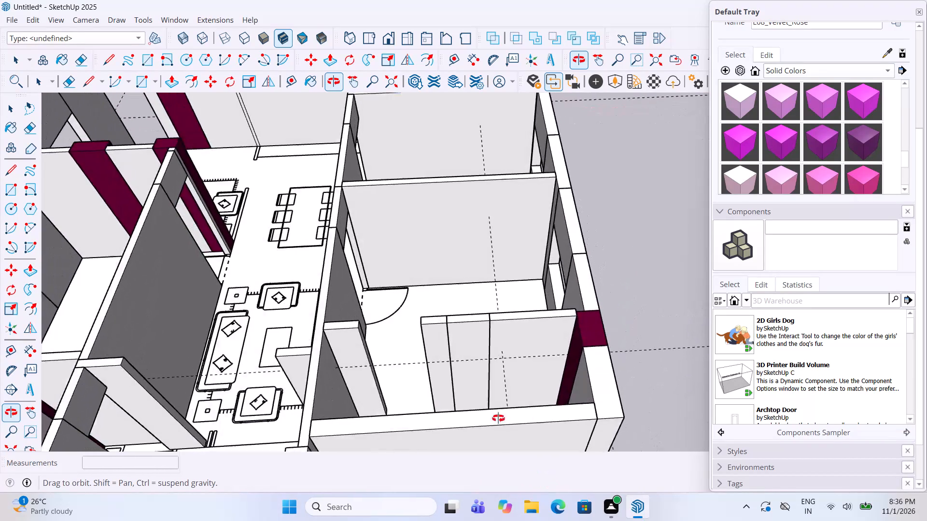
{"action": "middle_click_drag", "start_coordinate": [498, 418], "coordinate": [496, 432]}
{"action": "scroll", "coordinate": [548, 219], "scroll_direction": "down", "scroll_amount": 2}
{"action": "middle_click_drag", "start_coordinate": [549, 219], "coordinate": [529, 267]}
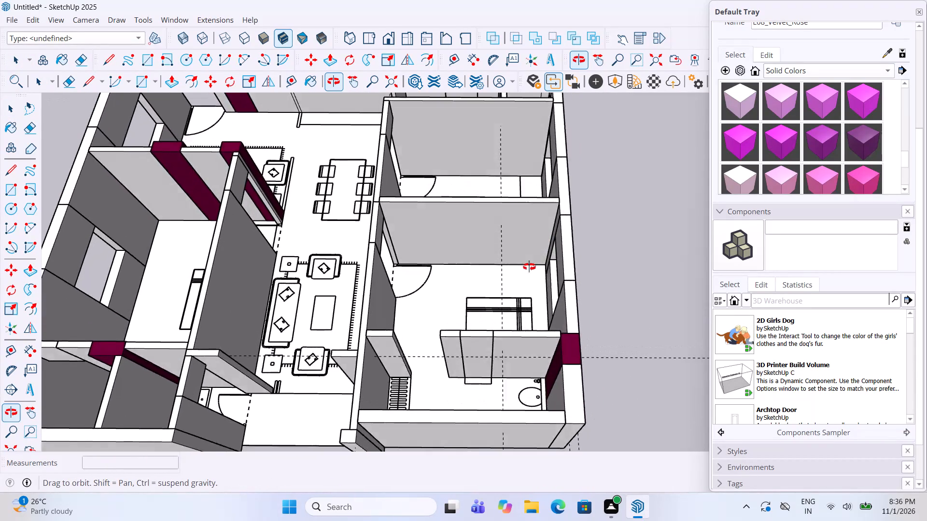
{"action": "middle_click_drag", "start_coordinate": [529, 267], "coordinate": [491, 210]}
{"action": "scroll", "coordinate": [511, 235], "scroll_direction": "down", "scroll_amount": 5}
{"action": "scroll", "coordinate": [388, 309], "scroll_direction": "up", "scroll_amount": 4}
{"action": "scroll", "coordinate": [339, 318], "scroll_direction": "up", "scroll_amount": 4}
{"action": "middle_click_drag", "start_coordinate": [339, 318], "coordinate": [402, 363]}
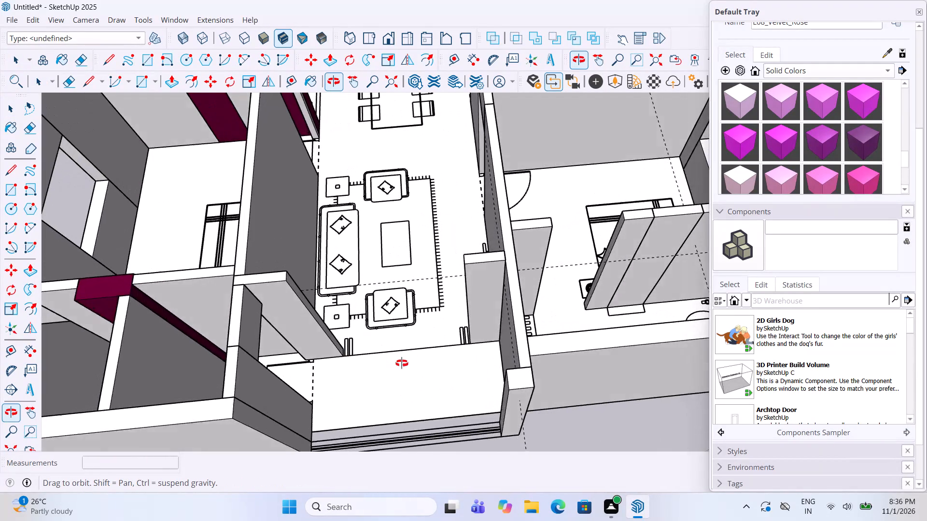
{"action": "middle_click_drag", "start_coordinate": [402, 363], "coordinate": [390, 363]}
{"action": "scroll", "coordinate": [406, 353], "scroll_direction": "down", "scroll_amount": 11}
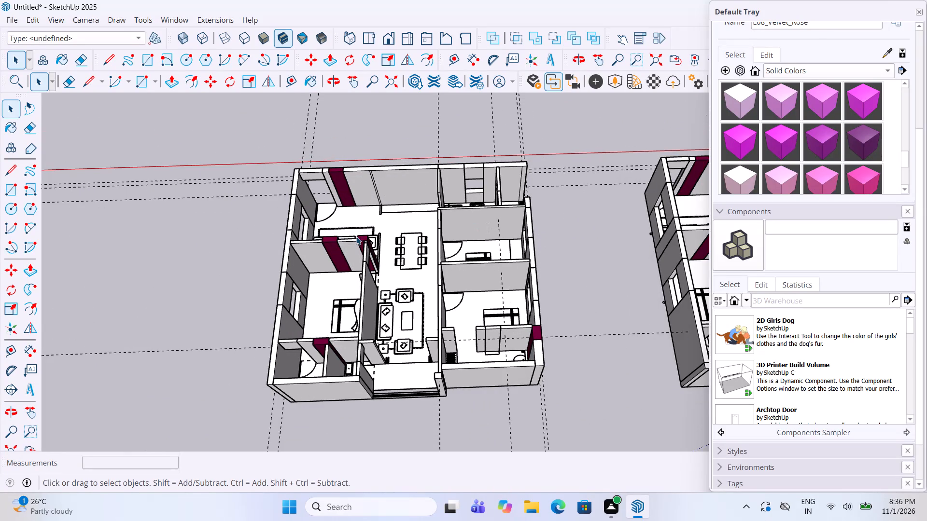
{"action": "scroll", "coordinate": [356, 236], "scroll_direction": "down", "scroll_amount": 5}
{"action": "scroll", "coordinate": [605, 254], "scroll_direction": "up", "scroll_amount": 4}
{"action": "scroll", "coordinate": [399, 267], "scroll_direction": "down", "scroll_amount": 6}
{"action": "scroll", "coordinate": [641, 256], "scroll_direction": "up", "scroll_amount": 7}
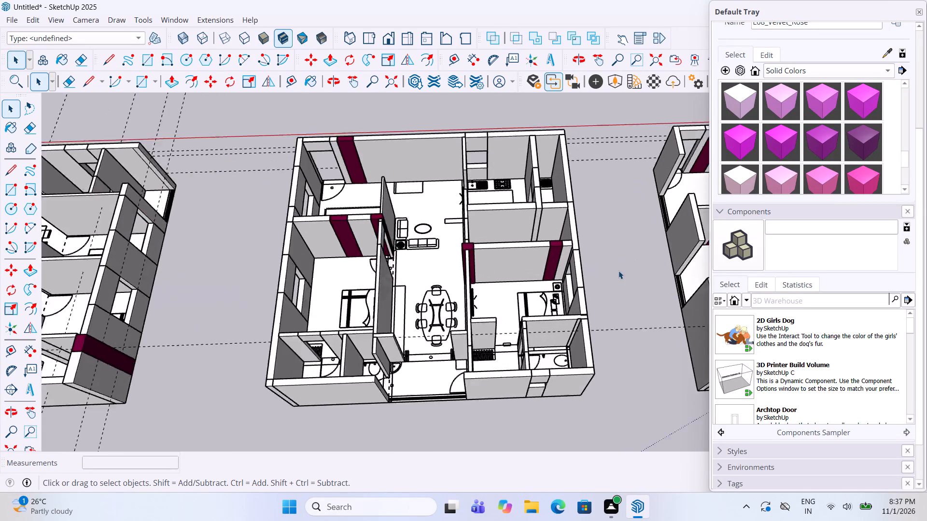
{"action": "scroll", "coordinate": [618, 271], "scroll_direction": "up", "scroll_amount": 3}
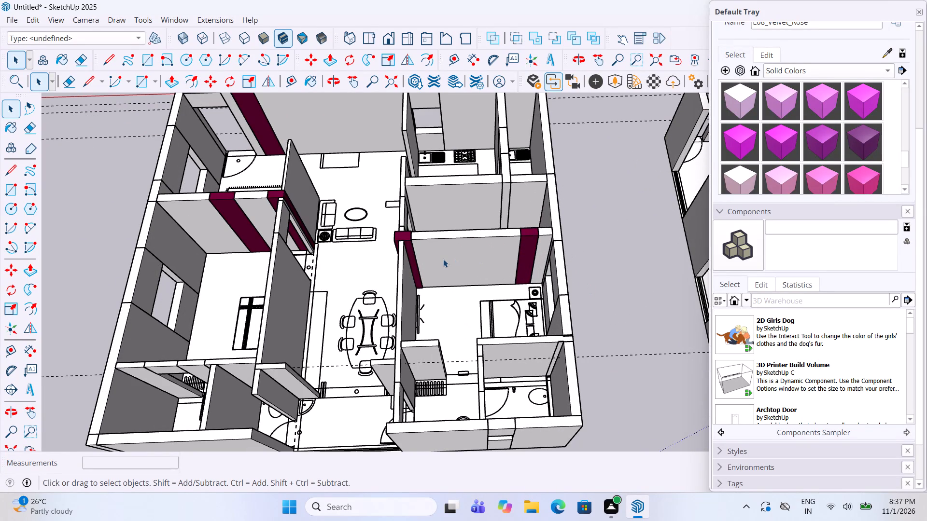
{"action": "scroll", "coordinate": [381, 289], "scroll_direction": "down", "scroll_amount": 10}
{"action": "scroll", "coordinate": [547, 290], "scroll_direction": "up", "scroll_amount": 3}
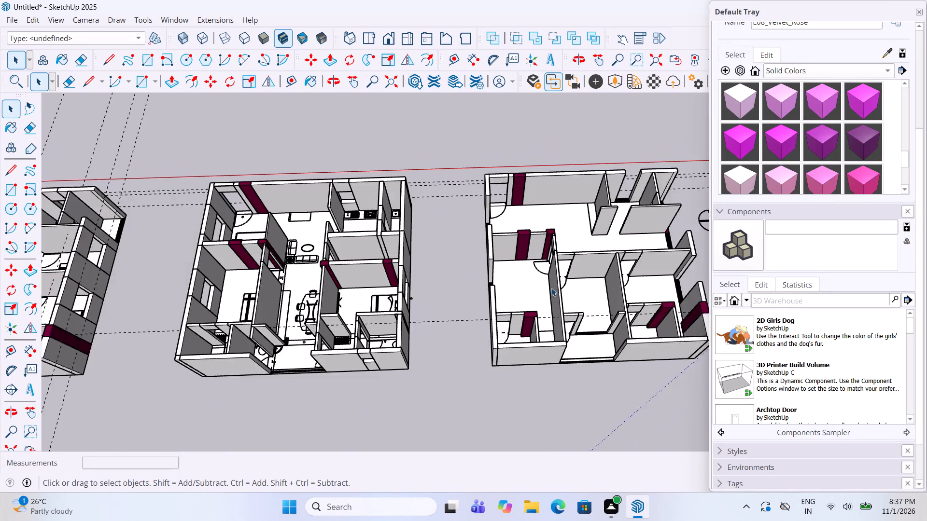
{"action": "scroll", "coordinate": [551, 288], "scroll_direction": "up", "scroll_amount": 2}
{"action": "scroll", "coordinate": [550, 287], "scroll_direction": "down", "scroll_amount": 11}
{"action": "scroll", "coordinate": [277, 286], "scroll_direction": "up", "scroll_amount": 6}
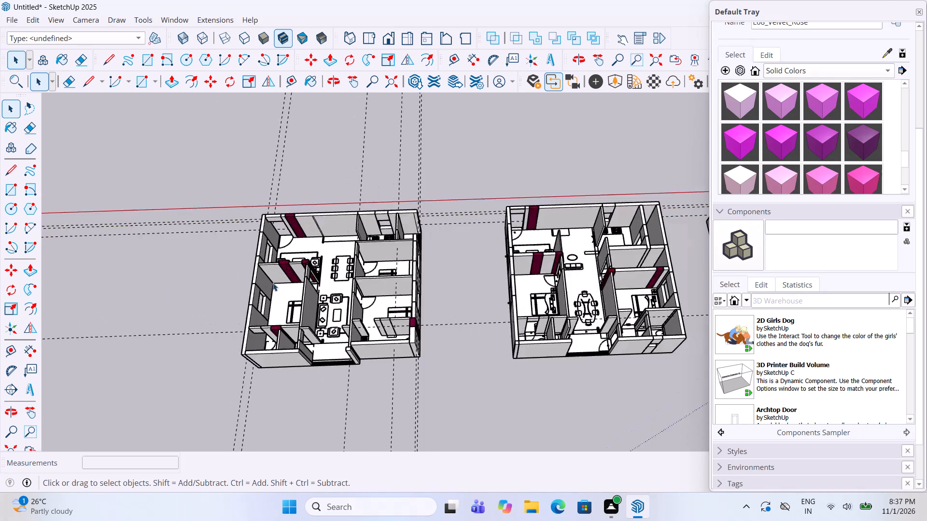
Draw a rectangle across the track strip at the living room's outer opening between the end walls, make it a group, and exit the group.
{"action": "scroll", "coordinate": [225, 312], "scroll_direction": "up", "scroll_amount": 5}
{"action": "scroll", "coordinate": [332, 389], "scroll_direction": "up", "scroll_amount": 5}
{"action": "scroll", "coordinate": [410, 394], "scroll_direction": "up", "scroll_amount": 3}
{"action": "middle_click_drag", "start_coordinate": [410, 394], "coordinate": [400, 391]}
{"action": "scroll", "coordinate": [400, 392], "scroll_direction": "up", "scroll_amount": 3}
{"action": "scroll", "coordinate": [410, 343], "scroll_direction": "up", "scroll_amount": 3}
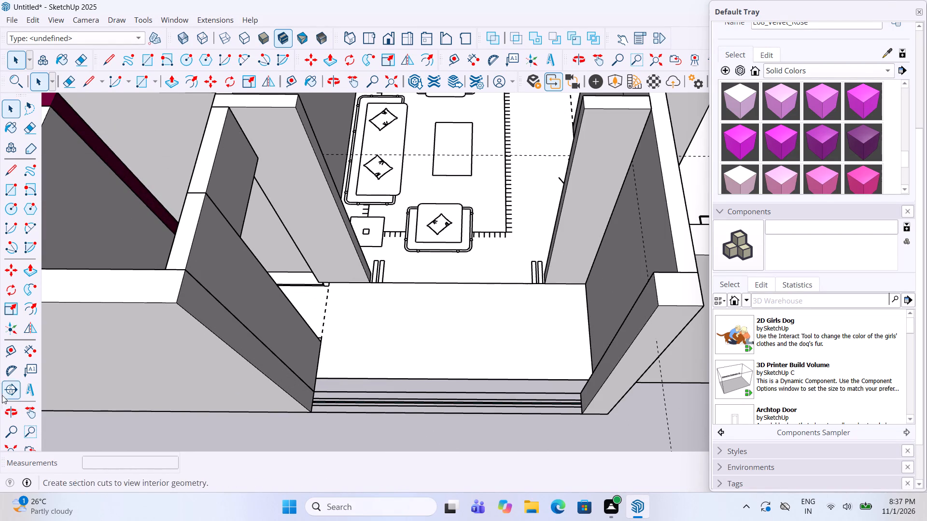
{"action": "left_click", "coordinate": [11, 199]}
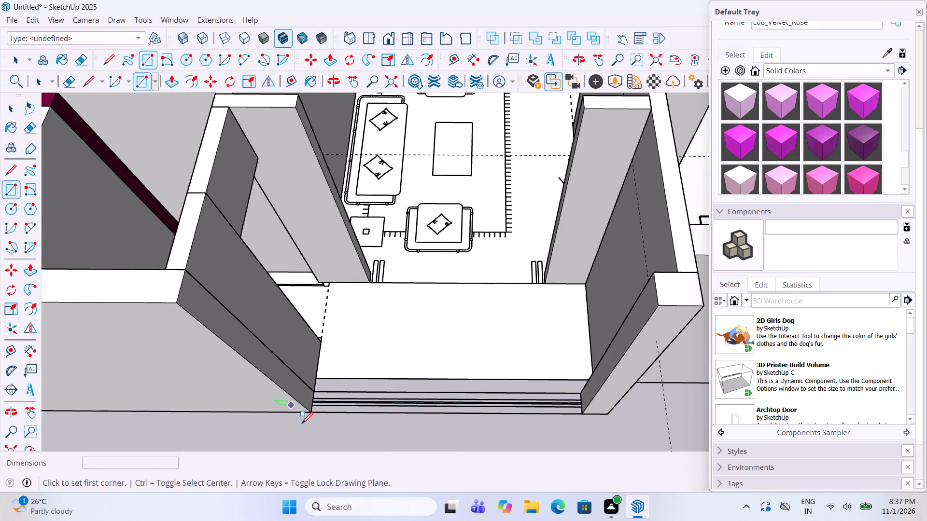
{"action": "left_click", "coordinate": [310, 411]}
{"action": "scroll", "coordinate": [585, 390], "scroll_direction": "up", "scroll_amount": 5}
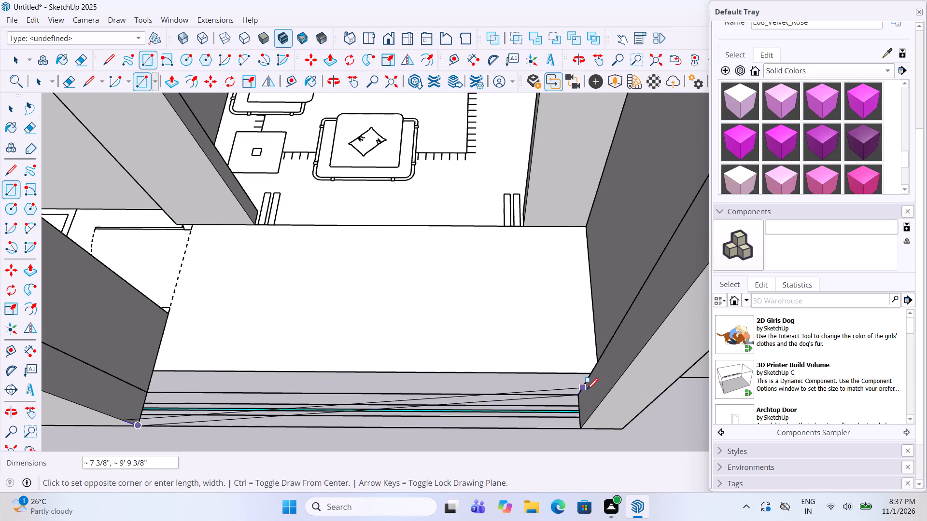
{"action": "left_click", "coordinate": [579, 396]}
{"action": "key", "text": "space"}
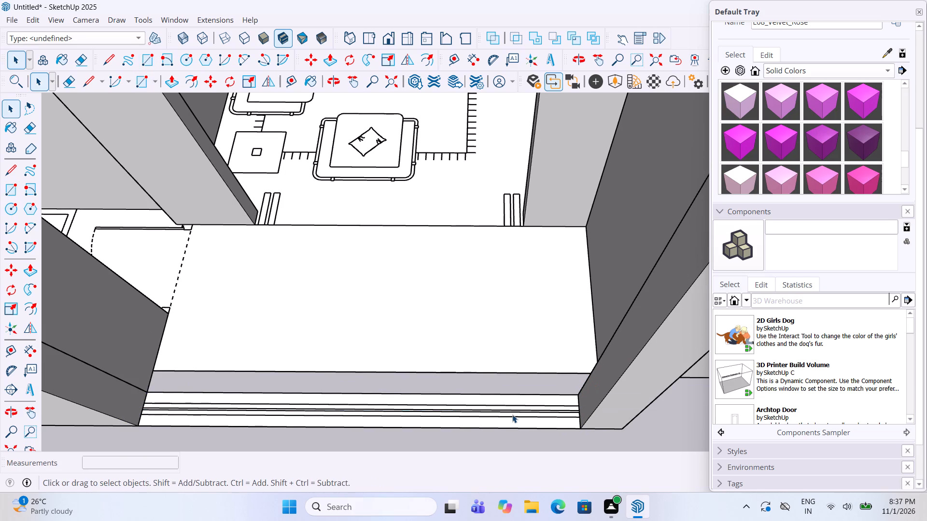
{"action": "left_click", "coordinate": [512, 414]}
{"action": "right_click", "coordinate": [512, 414]}
{"action": "left_click", "coordinate": [567, 285]}
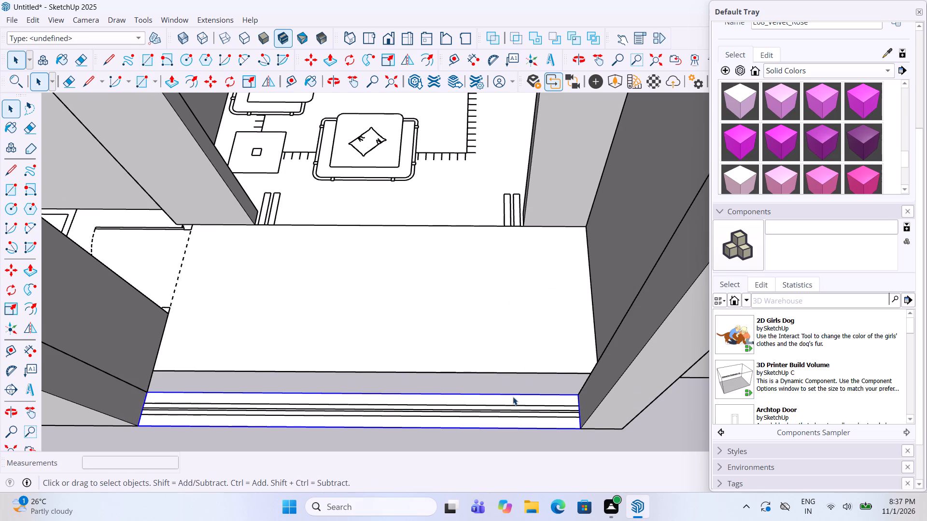
{"action": "double_click", "coordinate": [507, 405]}
{"action": "left_click", "coordinate": [499, 418]}
{"action": "key", "text": "p"}
{"action": "scroll", "coordinate": [499, 396], "scroll_direction": "down", "scroll_amount": 5}
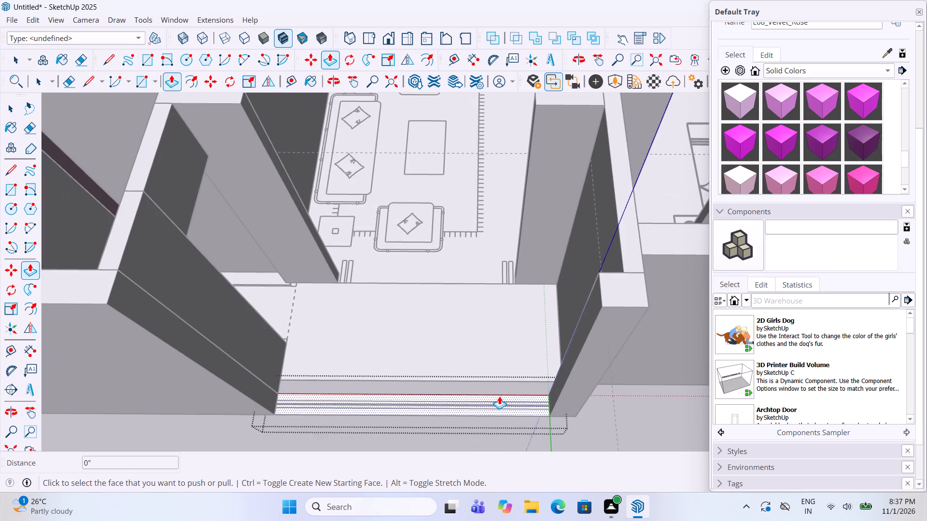
{"action": "key", "text": "space"}
{"action": "left_click", "coordinate": [499, 432]}
{"action": "left_click", "coordinate": [193, 422]}
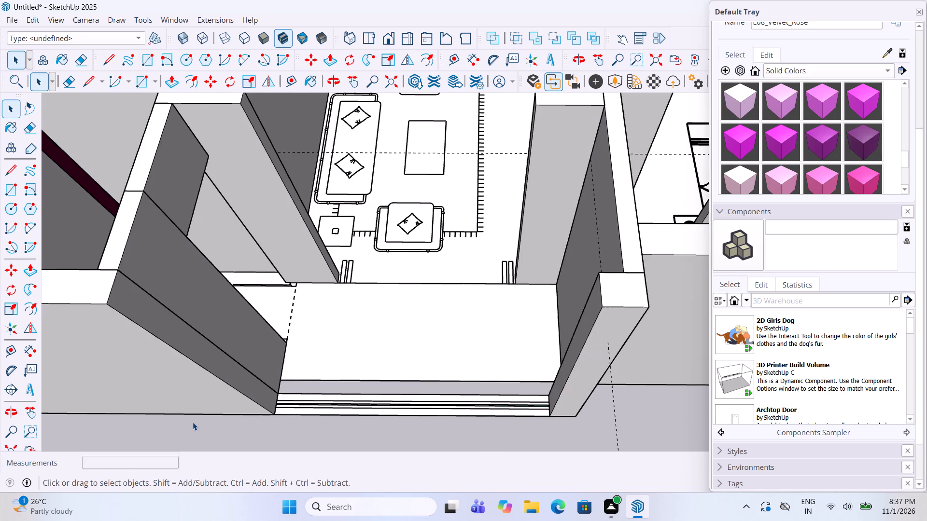
Draw a 10' 3" by 6" rectangle over the open floor strip beside the tracks at the living room's outer opening.
{"action": "left_click", "coordinate": [11, 191]}
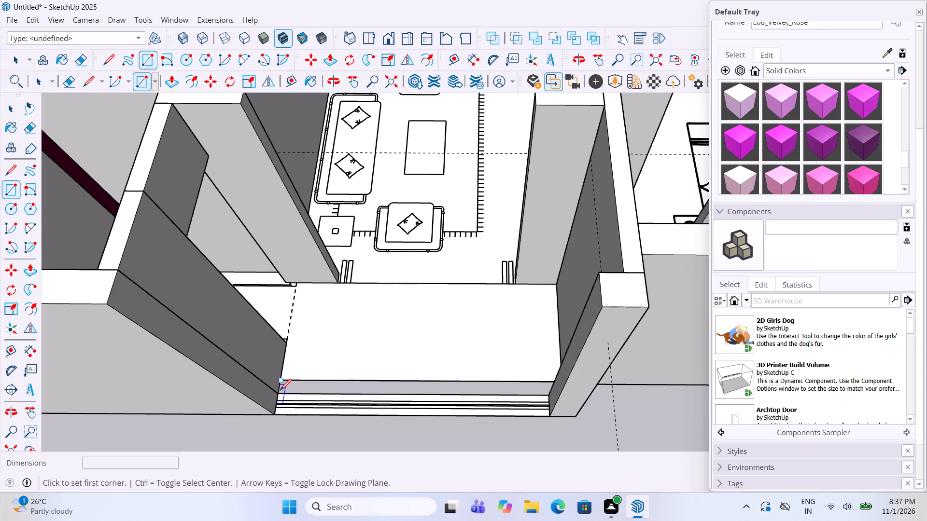
{"action": "left_click", "coordinate": [281, 379]}
{"action": "scroll", "coordinate": [449, 390], "scroll_direction": "up", "scroll_amount": 4}
{"action": "middle_click_drag", "start_coordinate": [579, 389], "coordinate": [649, 398]}
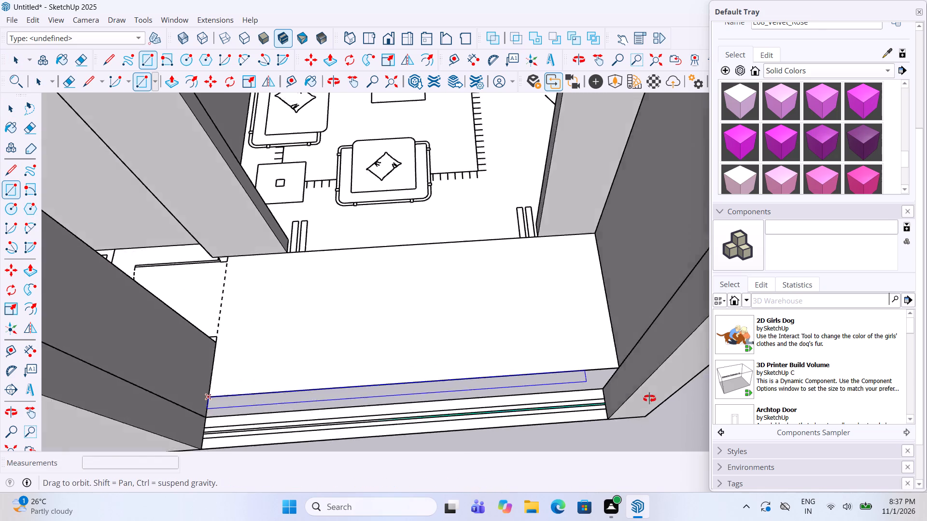
{"action": "middle_click_drag", "start_coordinate": [649, 398], "coordinate": [735, 403]}
{"action": "scroll", "coordinate": [619, 266], "scroll_direction": "up", "scroll_amount": 4}
{"action": "middle_click_drag", "start_coordinate": [626, 271], "coordinate": [712, 292]}
{"action": "scroll", "coordinate": [712, 292], "scroll_direction": "up", "scroll_amount": 1}
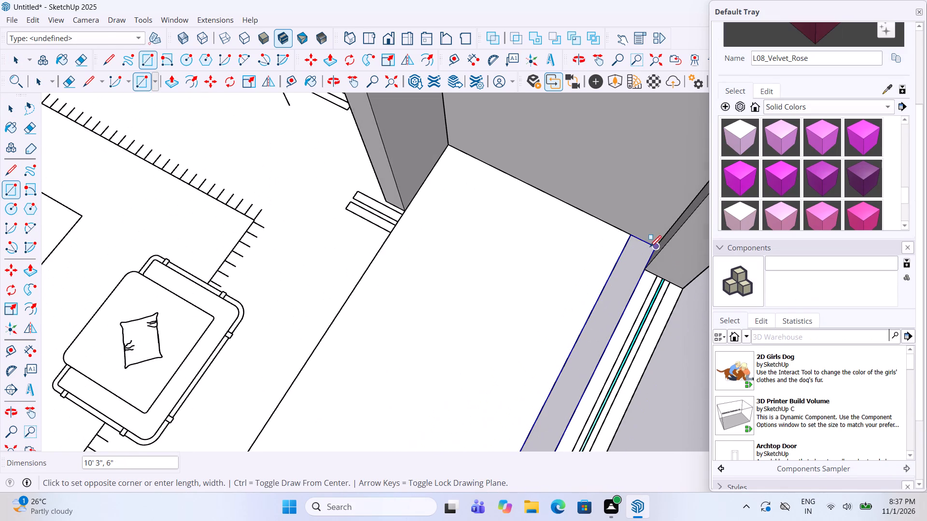
{"action": "left_click", "coordinate": [652, 245]}
Delete the seam edge between the new strip and the living room floor so they form one face.
{"action": "key", "text": "space"}
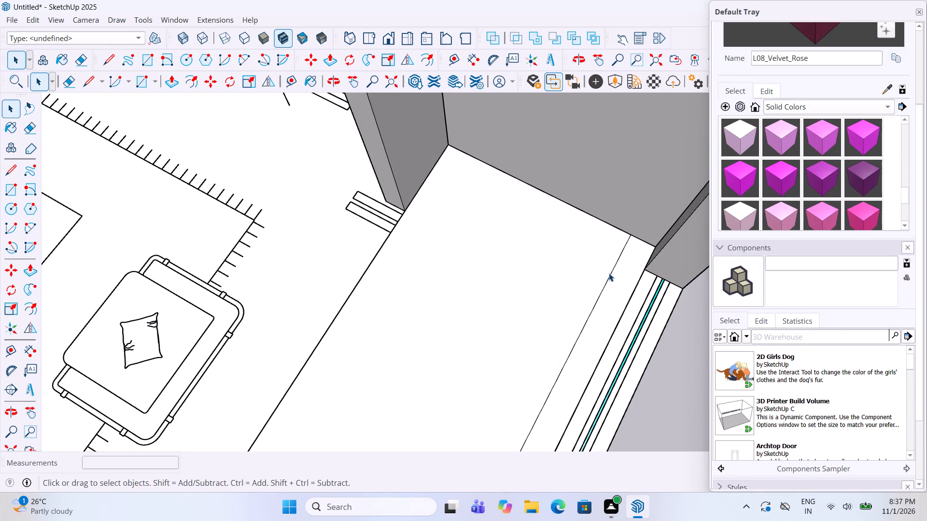
{"action": "left_click", "coordinate": [609, 273]}
{"action": "left_click", "coordinate": [609, 273]}
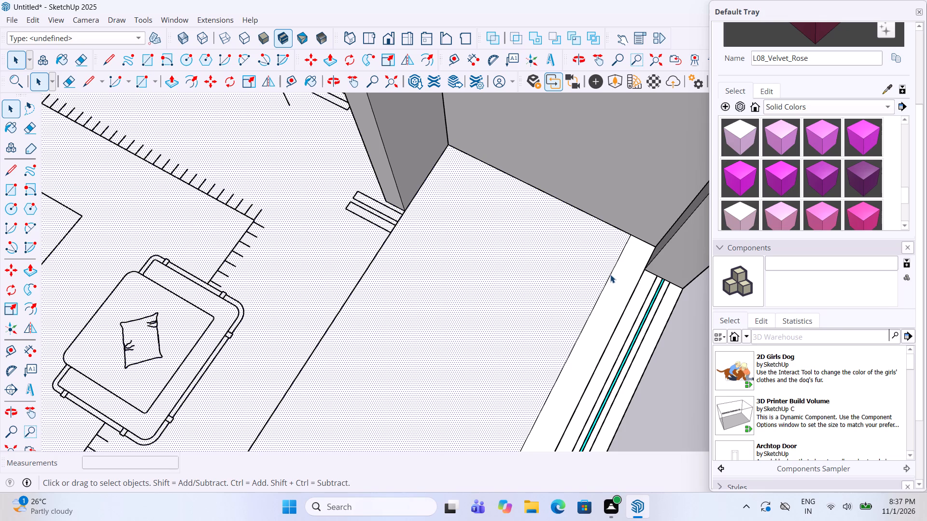
{"action": "left_click", "coordinate": [610, 274]}
{"action": "key", "text": "Delete"}
{"action": "scroll", "coordinate": [610, 276], "scroll_direction": "down", "scroll_amount": 3}
{"action": "middle_click_drag", "start_coordinate": [605, 276], "coordinate": [497, 266]}
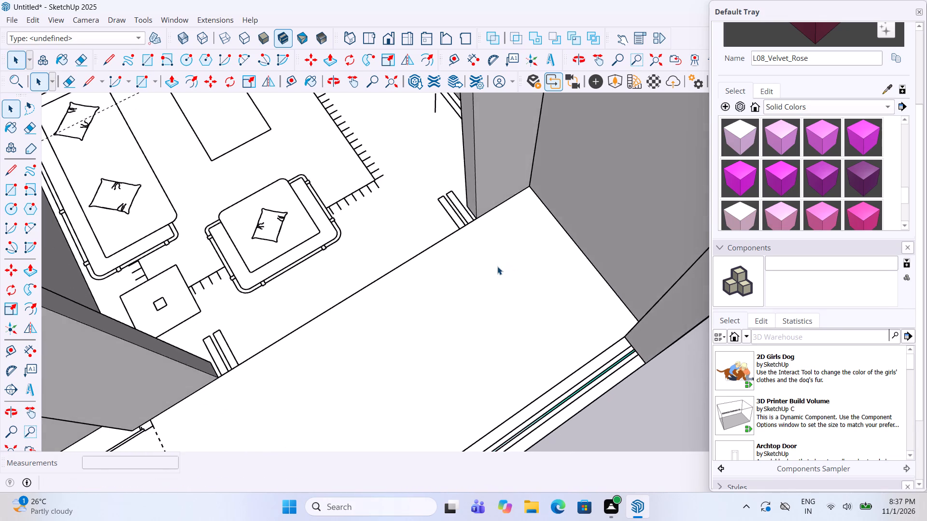
{"action": "scroll", "coordinate": [497, 266], "scroll_direction": "down", "scroll_amount": 5}
{"action": "scroll", "coordinate": [526, 327], "scroll_direction": "down", "scroll_amount": 4}
{"action": "left_click", "coordinate": [598, 408]}
{"action": "middle_click_drag", "start_coordinate": [595, 406], "coordinate": [486, 351]}
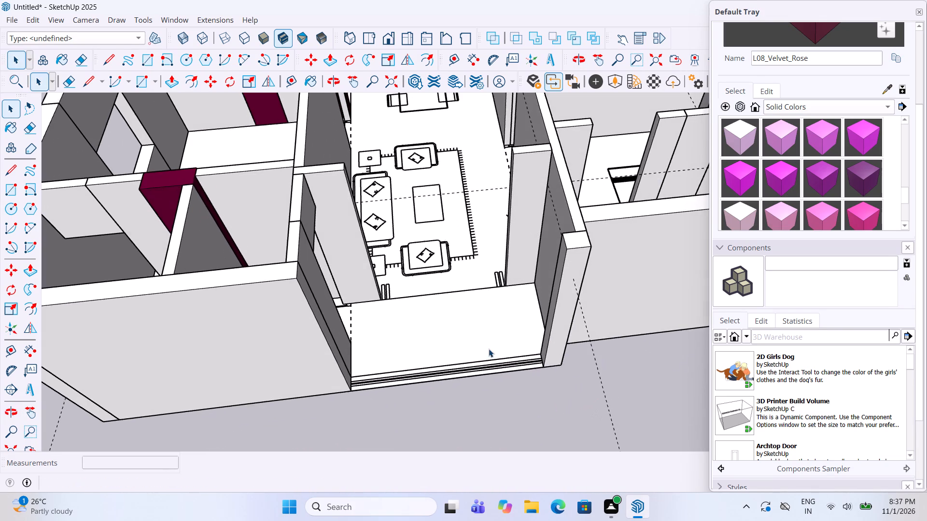
{"action": "left_click", "coordinate": [476, 335]}
Delete all the construction guides running in both directions across the finished floor plan.
{"action": "scroll", "coordinate": [459, 344], "scroll_direction": "down", "scroll_amount": 7}
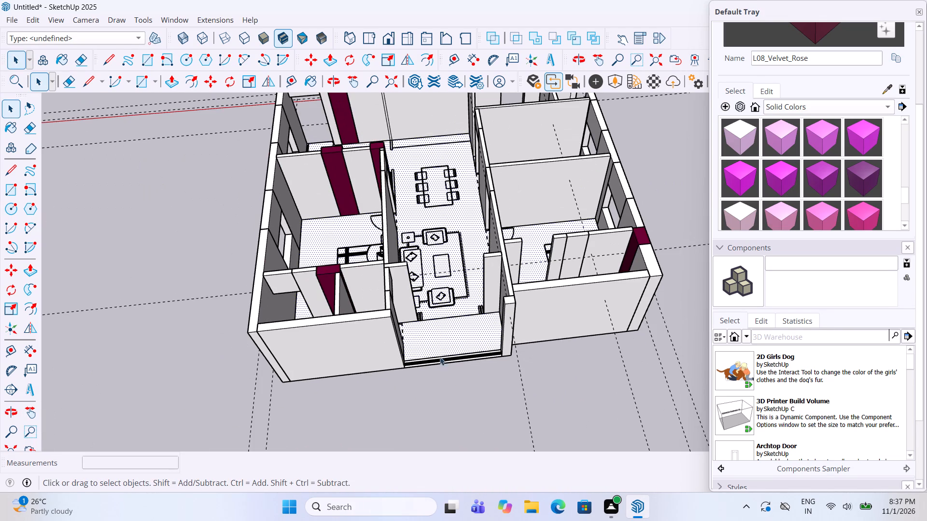
{"action": "scroll", "coordinate": [378, 393], "scroll_direction": "down", "scroll_amount": 5}
{"action": "left_click", "coordinate": [588, 93]}
{"action": "scroll", "coordinate": [425, 342], "scroll_direction": "down", "scroll_amount": 5}
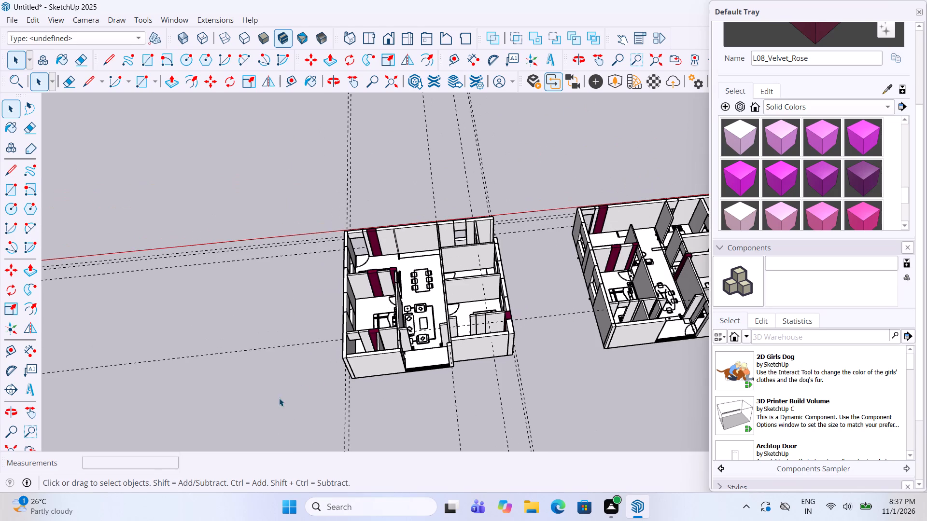
{"action": "left_click_drag", "start_coordinate": [279, 398], "coordinate": [211, 211]}
{"action": "key", "text": "Delete"}
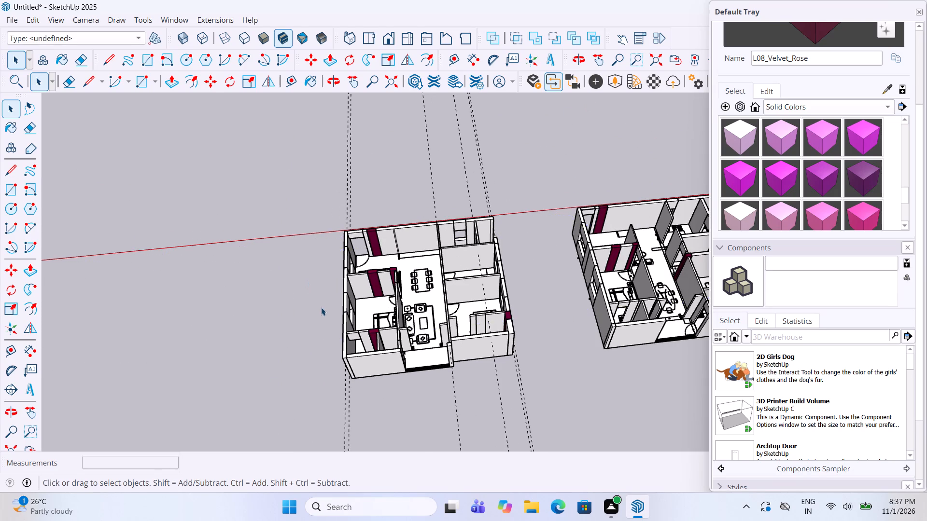
{"action": "scroll", "coordinate": [323, 310], "scroll_direction": "down", "scroll_amount": 4}
{"action": "left_click_drag", "start_coordinate": [478, 184], "coordinate": [309, 145]}
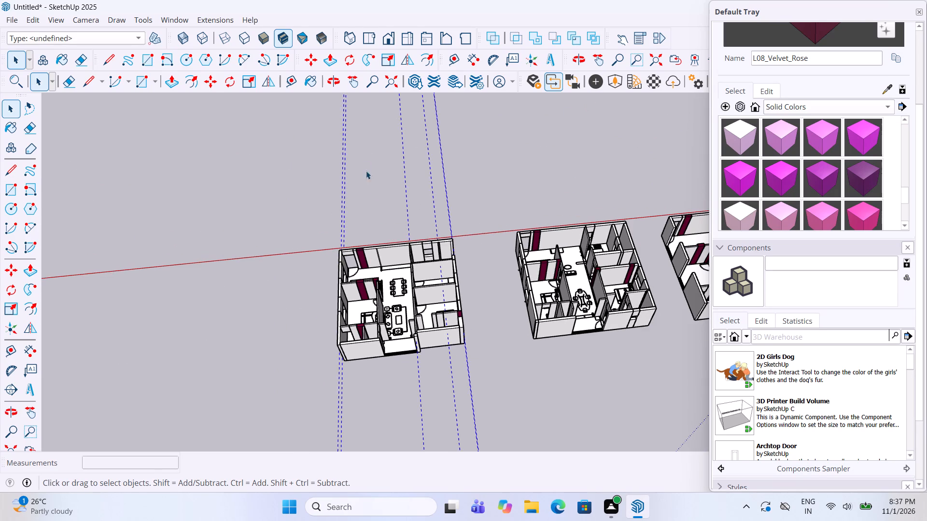
{"action": "key", "text": "Delete"}
Examine the row of floor plans and the furnished house's rooms for existing doors that can be reused.
{"action": "scroll", "coordinate": [443, 301], "scroll_direction": "down", "scroll_amount": 5}
{"action": "scroll", "coordinate": [494, 299], "scroll_direction": "down", "scroll_amount": 7}
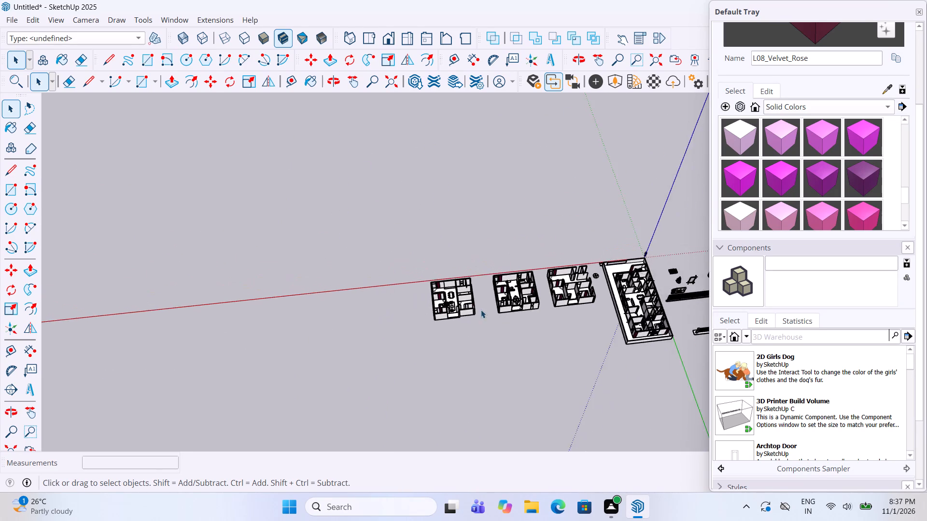
{"action": "middle_click_drag", "start_coordinate": [481, 310], "coordinate": [926, 261]}
{"action": "middle_click_drag", "start_coordinate": [306, 250], "coordinate": [665, 263]}
{"action": "scroll", "coordinate": [405, 272], "scroll_direction": "up", "scroll_amount": 4}
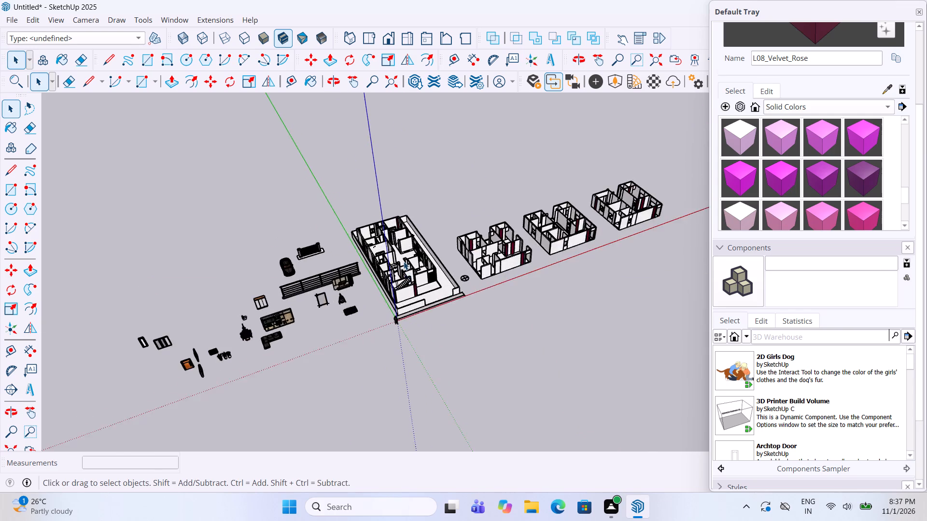
{"action": "scroll", "coordinate": [404, 261], "scroll_direction": "up", "scroll_amount": 6}
{"action": "middle_click_drag", "start_coordinate": [403, 261], "coordinate": [344, 252]}
{"action": "scroll", "coordinate": [639, 320], "scroll_direction": "up", "scroll_amount": 5}
{"action": "middle_click_drag", "start_coordinate": [635, 316], "coordinate": [572, 415]}
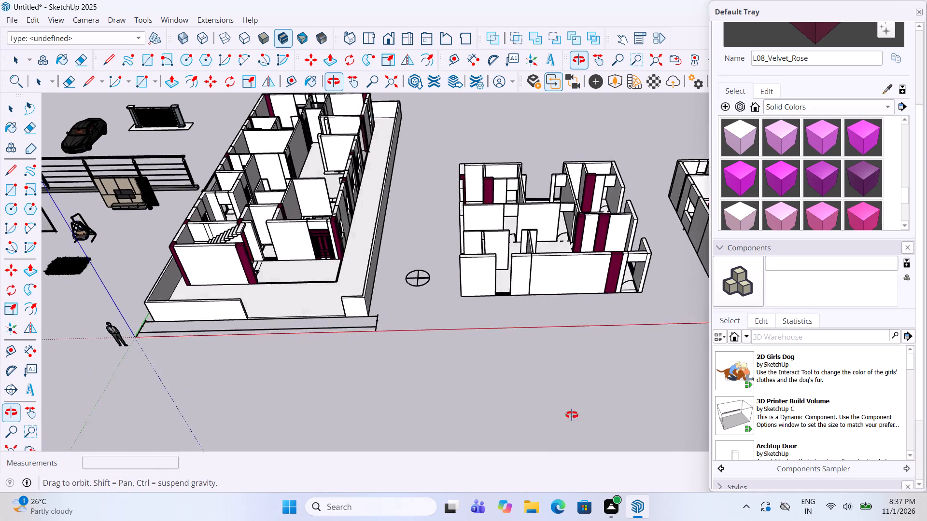
{"action": "middle_click_drag", "start_coordinate": [572, 415], "coordinate": [555, 346]}
{"action": "scroll", "coordinate": [532, 373], "scroll_direction": "down", "scroll_amount": 2}
{"action": "middle_click_drag", "start_coordinate": [660, 230], "coordinate": [660, 266]}
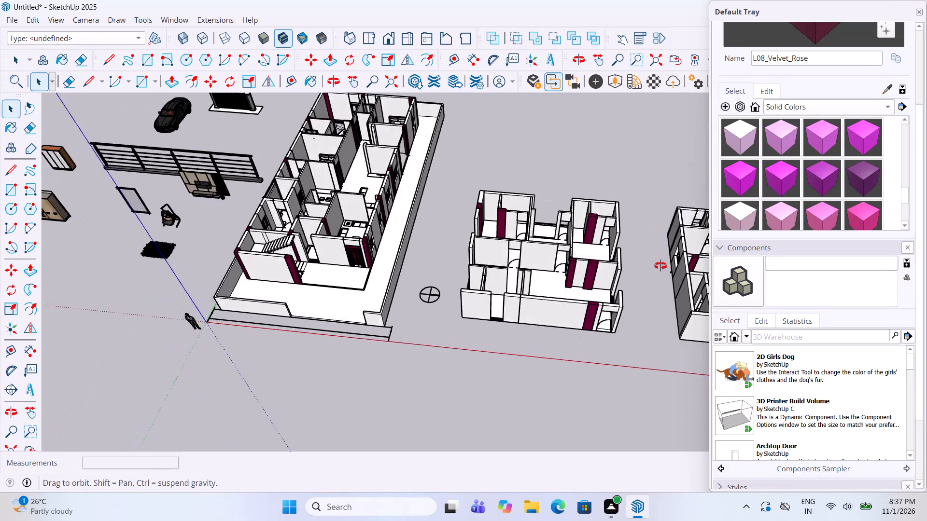
{"action": "middle_click_drag", "start_coordinate": [660, 266], "coordinate": [664, 277]}
{"action": "scroll", "coordinate": [499, 306], "scroll_direction": "down", "scroll_amount": 5}
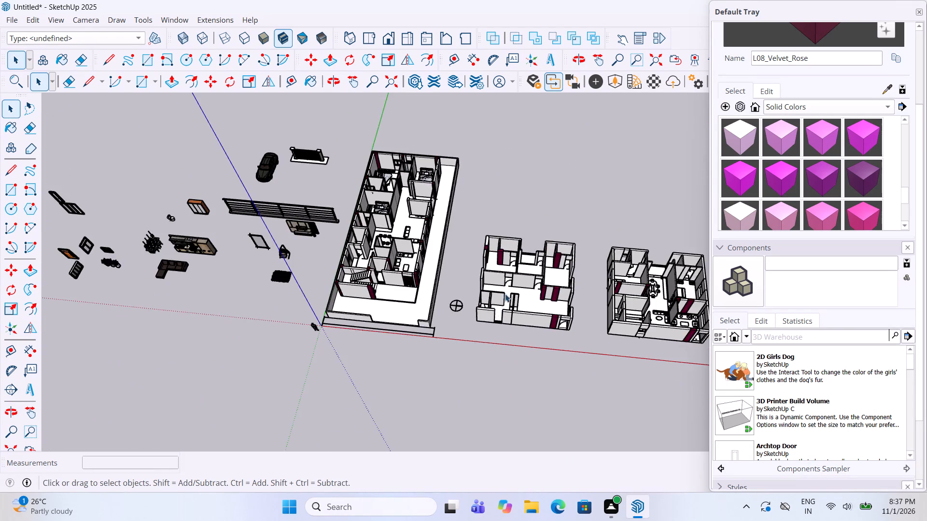
{"action": "scroll", "coordinate": [555, 263], "scroll_direction": "up", "scroll_amount": 6}
{"action": "scroll", "coordinate": [492, 300], "scroll_direction": "down", "scroll_amount": 4}
{"action": "scroll", "coordinate": [493, 292], "scroll_direction": "up", "scroll_amount": 3}
{"action": "middle_click_drag", "start_coordinate": [493, 288], "coordinate": [529, 353]}
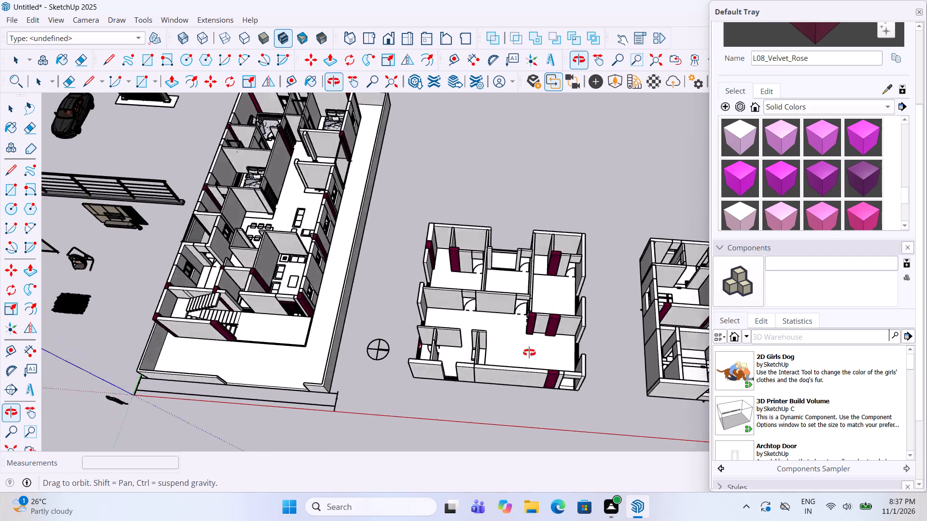
{"action": "middle_click_drag", "start_coordinate": [529, 353], "coordinate": [526, 250]}
{"action": "scroll", "coordinate": [526, 250], "scroll_direction": "down", "scroll_amount": 10}
{"action": "scroll", "coordinate": [435, 180], "scroll_direction": "up", "scroll_amount": 2}
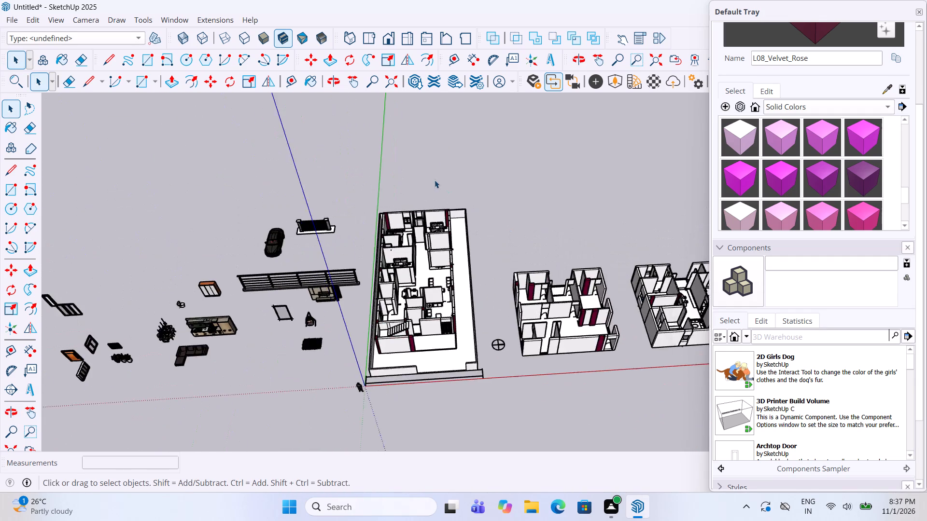
{"action": "scroll", "coordinate": [435, 180], "scroll_direction": "up", "scroll_amount": 12}
{"action": "scroll", "coordinate": [546, 282], "scroll_direction": "up", "scroll_amount": 4}
{"action": "middle_click_drag", "start_coordinate": [470, 206], "coordinate": [440, 260]}
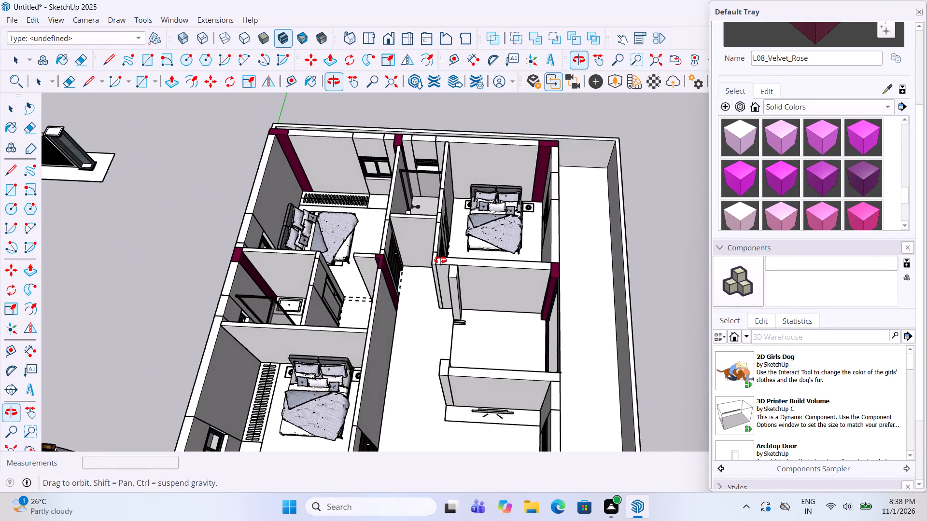
{"action": "middle_click_drag", "start_coordinate": [440, 260], "coordinate": [459, 287]}
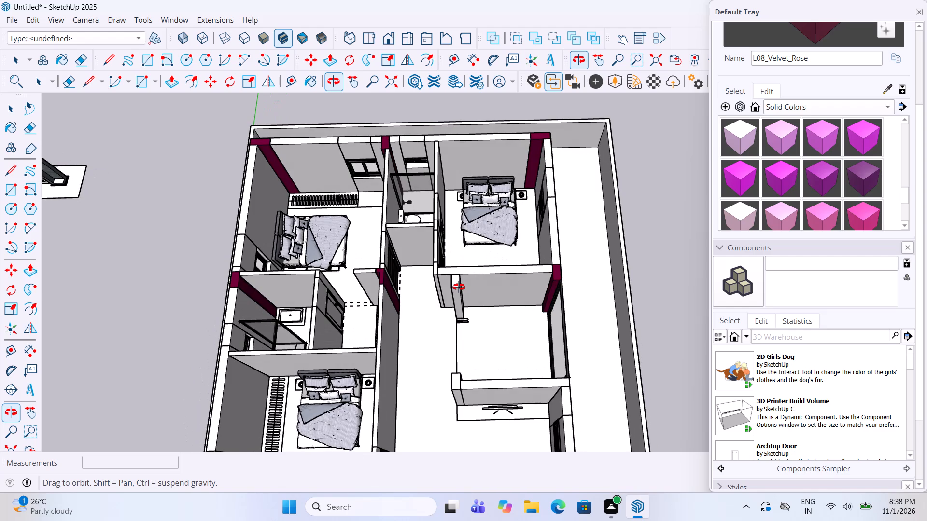
{"action": "middle_click_drag", "start_coordinate": [459, 287], "coordinate": [440, 220]}
{"action": "scroll", "coordinate": [440, 220], "scroll_direction": "up", "scroll_amount": 1}
{"action": "scroll", "coordinate": [440, 219], "scroll_direction": "down", "scroll_amount": 6}
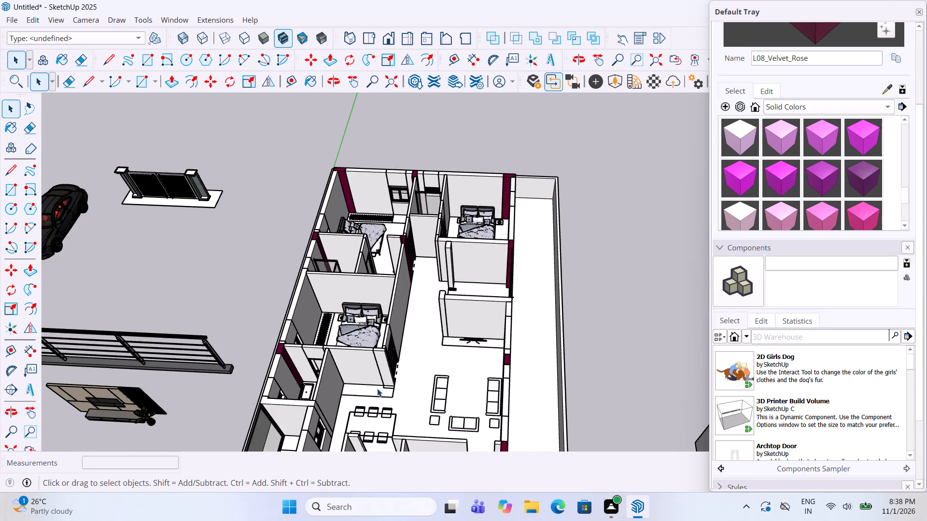
Copy the furnished house's bathroom door into the bathroom doorway beside the maroon column in the neighbouring plan's corner bedroom.
{"action": "scroll", "coordinate": [368, 395], "scroll_direction": "up", "scroll_amount": 4}
{"action": "middle_click_drag", "start_coordinate": [240, 374], "coordinate": [328, 355]}
{"action": "scroll", "coordinate": [330, 400], "scroll_direction": "up", "scroll_amount": 3}
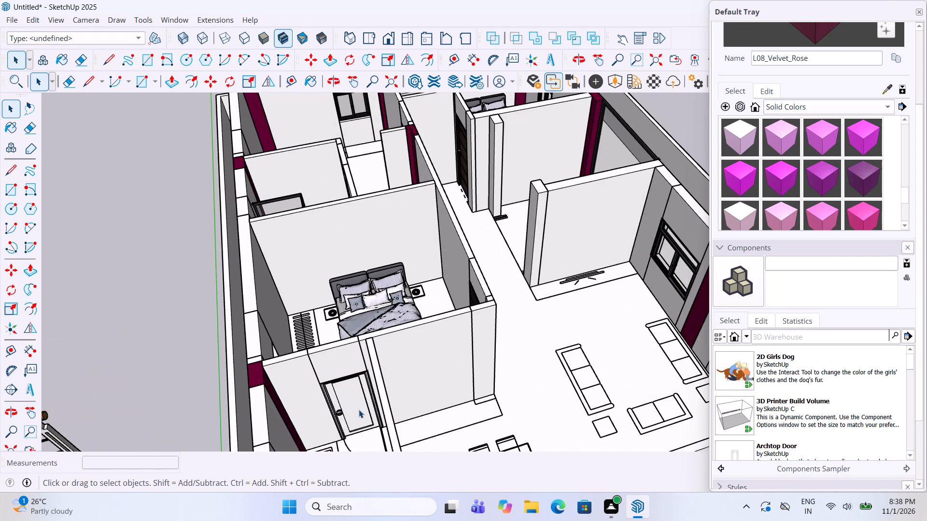
{"action": "left_click", "coordinate": [368, 412]}
{"action": "scroll", "coordinate": [368, 426], "scroll_direction": "up", "scroll_amount": 4}
{"action": "key", "text": "m"}
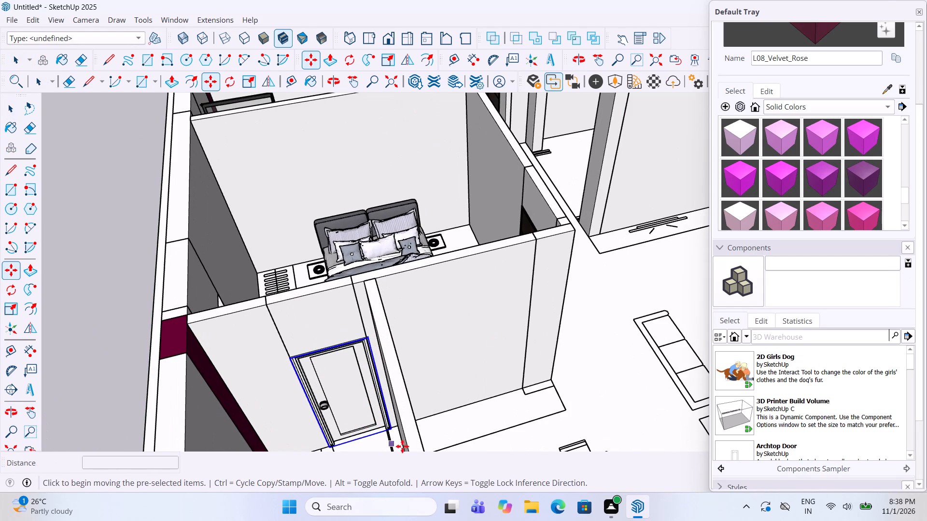
{"action": "left_click", "coordinate": [392, 432]}
{"action": "scroll", "coordinate": [302, 315], "scroll_direction": "down", "scroll_amount": 20}
{"action": "scroll", "coordinate": [302, 315], "scroll_direction": "down", "scroll_amount": 2}
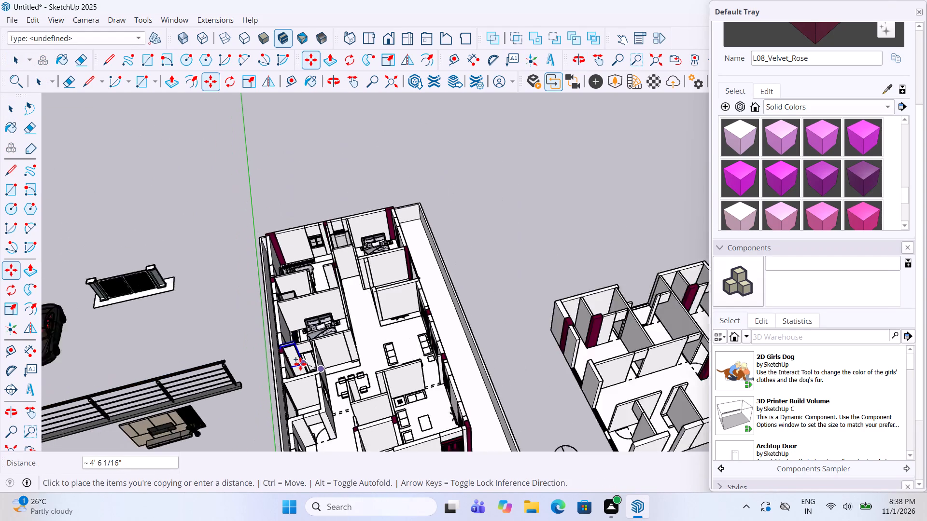
{"action": "scroll", "coordinate": [300, 364], "scroll_direction": "down", "scroll_amount": 3}
{"action": "scroll", "coordinate": [545, 374], "scroll_direction": "up", "scroll_amount": 5}
{"action": "scroll", "coordinate": [514, 301], "scroll_direction": "up", "scroll_amount": 2}
{"action": "middle_click_drag", "start_coordinate": [511, 300], "coordinate": [487, 309]}
{"action": "scroll", "coordinate": [394, 325], "scroll_direction": "up", "scroll_amount": 4}
{"action": "scroll", "coordinate": [431, 343], "scroll_direction": "up", "scroll_amount": 5}
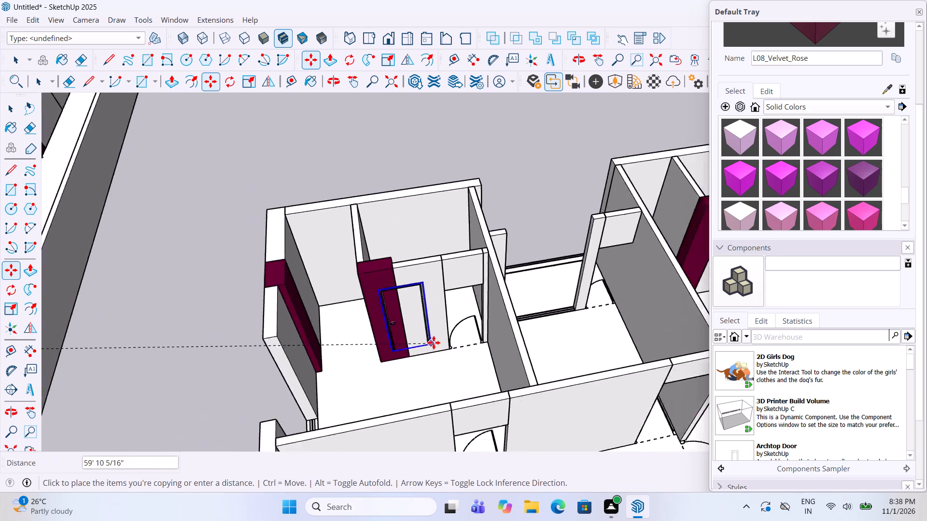
{"action": "scroll", "coordinate": [434, 343], "scroll_direction": "up", "scroll_amount": 6}
{"action": "scroll", "coordinate": [487, 341], "scroll_direction": "up", "scroll_amount": 6}
{"action": "left_click", "coordinate": [494, 327]}
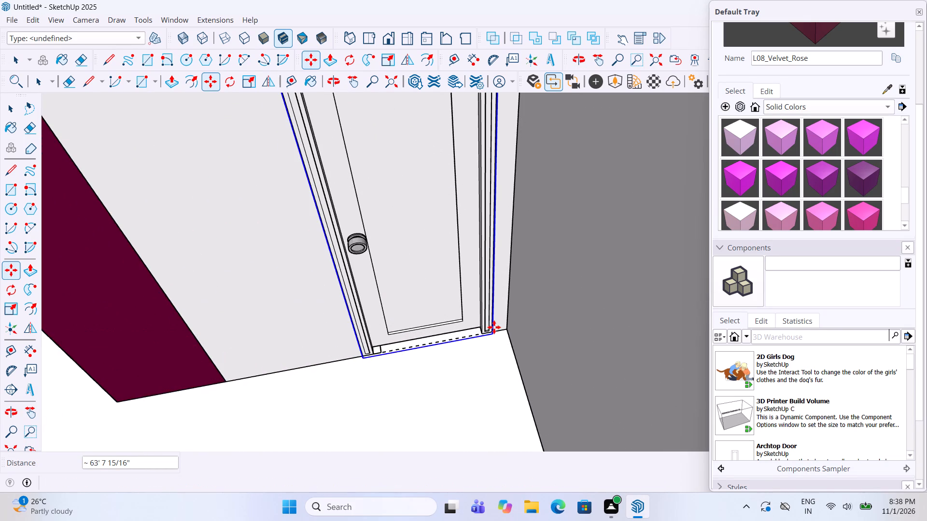
Scale the copied door's width to about 0.92 along the red axis to fit the doorway.
{"action": "scroll", "coordinate": [492, 329], "scroll_direction": "down", "scroll_amount": 4}
{"action": "key", "text": "s"}
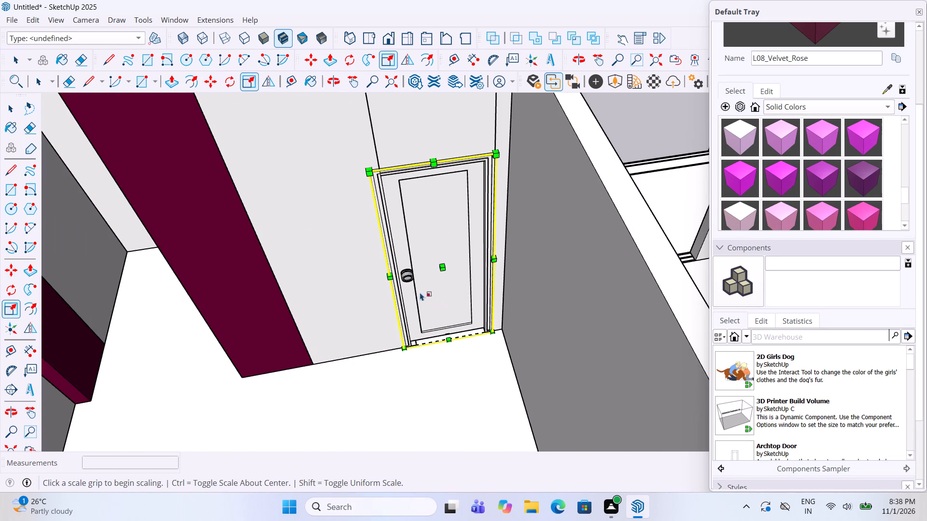
{"action": "left_click_drag", "start_coordinate": [392, 271], "coordinate": [400, 270]}
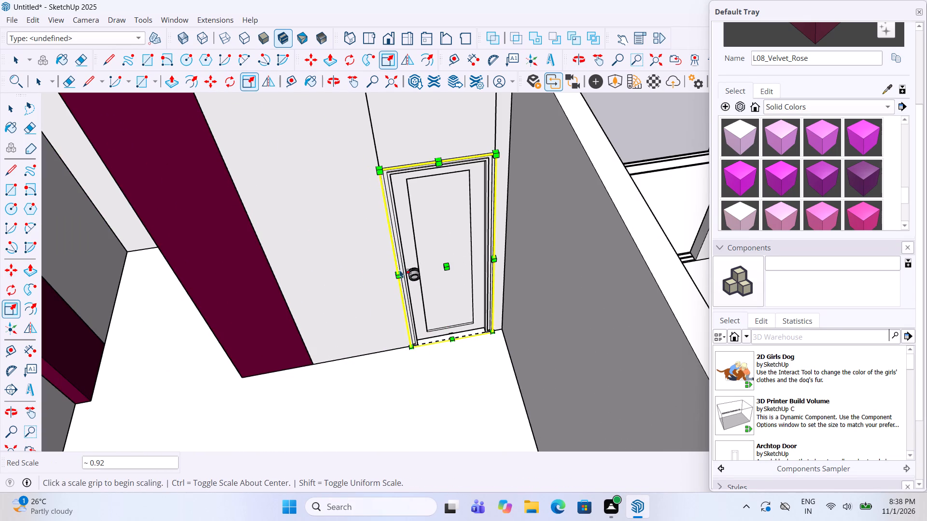
Copy the resized door into the doorway of the other bedroom's attached bathroom in the same plan.
{"action": "key", "text": "m"}
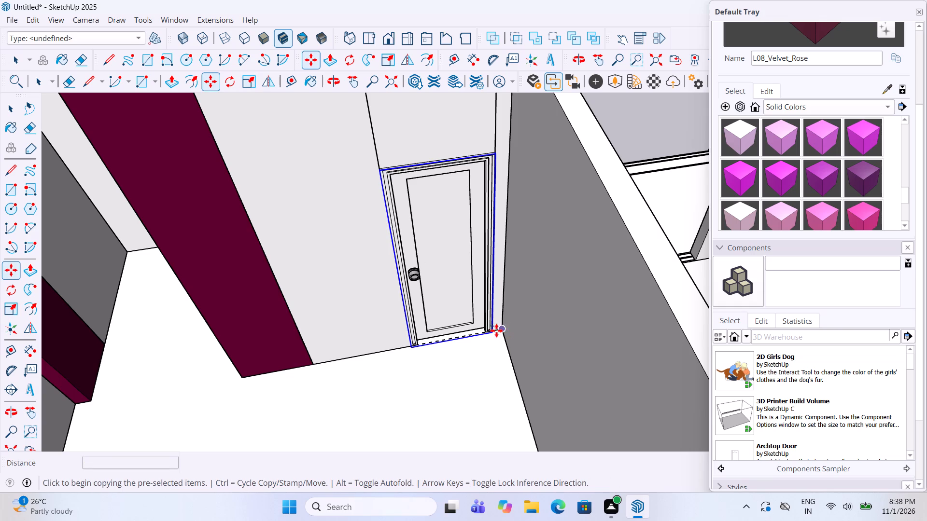
{"action": "left_click", "coordinate": [492, 331]}
{"action": "scroll", "coordinate": [368, 339], "scroll_direction": "down", "scroll_amount": 11}
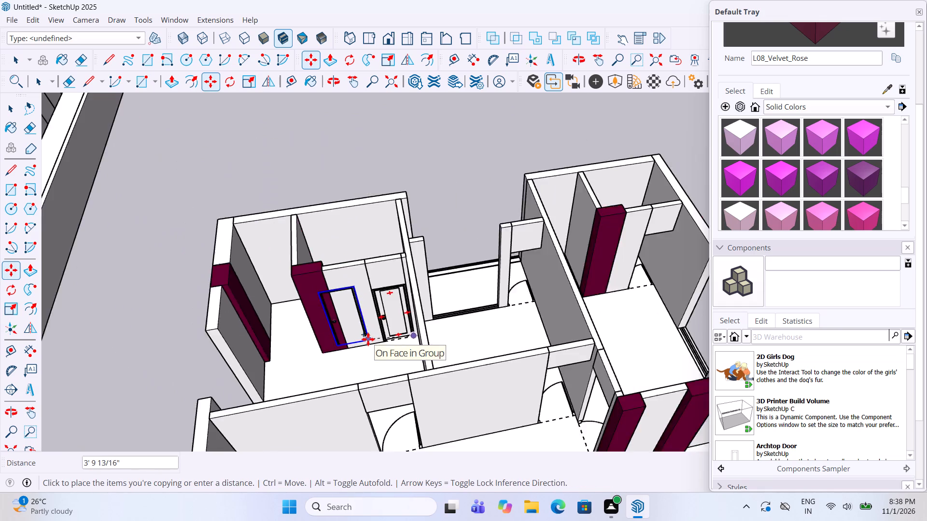
{"action": "scroll", "coordinate": [368, 339], "scroll_direction": "down", "scroll_amount": 6}
{"action": "middle_click_drag", "start_coordinate": [552, 292], "coordinate": [533, 292]}
{"action": "scroll", "coordinate": [533, 292], "scroll_direction": "up", "scroll_amount": 15}
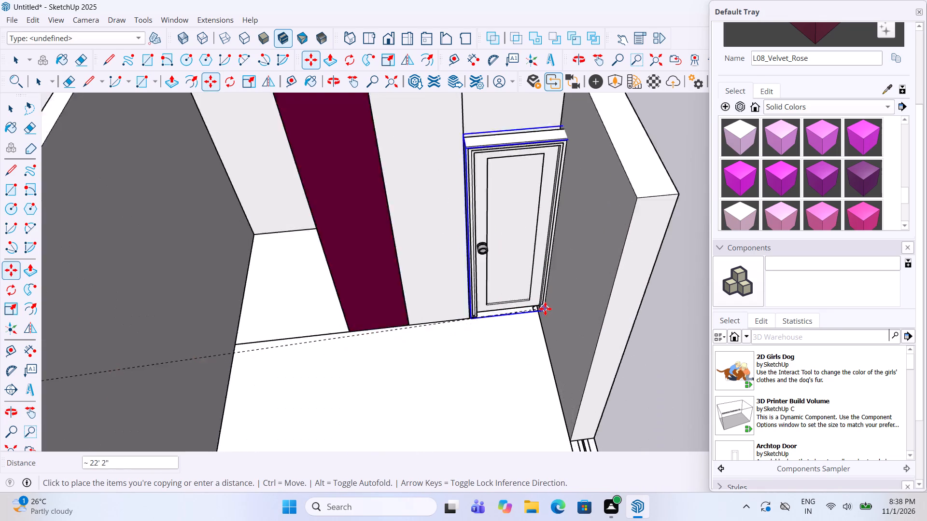
{"action": "scroll", "coordinate": [545, 309], "scroll_direction": "up", "scroll_amount": 6}
{"action": "left_click", "coordinate": [532, 310]}
Examine the placed bathroom doors and the plan's remaining empty doorways.
{"action": "scroll", "coordinate": [531, 385], "scroll_direction": "down", "scroll_amount": 4}
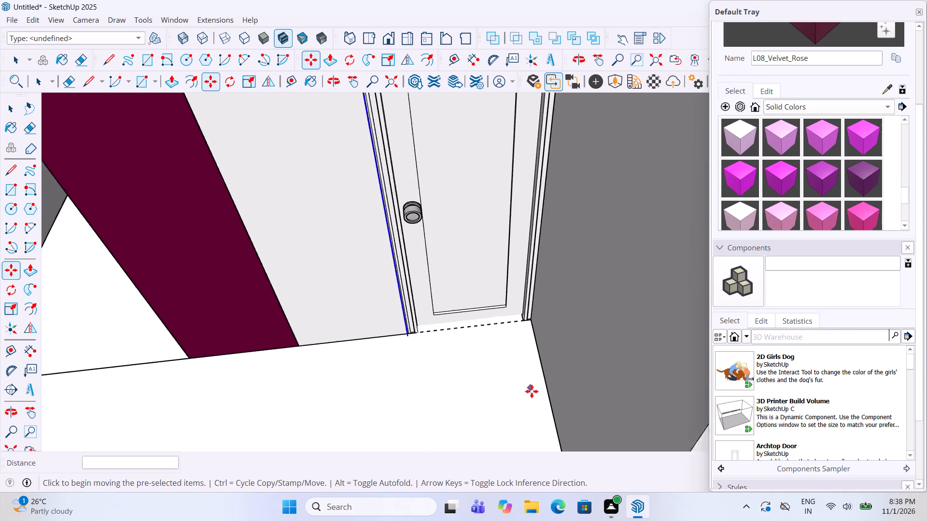
{"action": "scroll", "coordinate": [532, 391], "scroll_direction": "down", "scroll_amount": 8}
{"action": "scroll", "coordinate": [497, 194], "scroll_direction": "up", "scroll_amount": 2}
{"action": "middle_click_drag", "start_coordinate": [497, 194], "coordinate": [492, 305]}
{"action": "scroll", "coordinate": [527, 253], "scroll_direction": "down", "scroll_amount": 7}
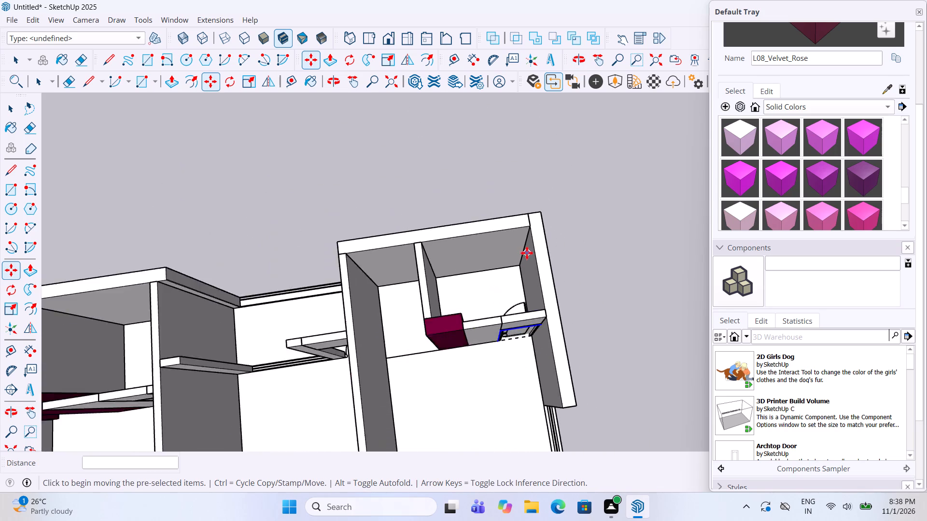
{"action": "scroll", "coordinate": [527, 253], "scroll_direction": "down", "scroll_amount": 4}
{"action": "middle_click_drag", "start_coordinate": [239, 323], "coordinate": [251, 204]}
{"action": "scroll", "coordinate": [500, 241], "scroll_direction": "down", "scroll_amount": 5}
{"action": "middle_click_drag", "start_coordinate": [508, 288], "coordinate": [463, 349]}
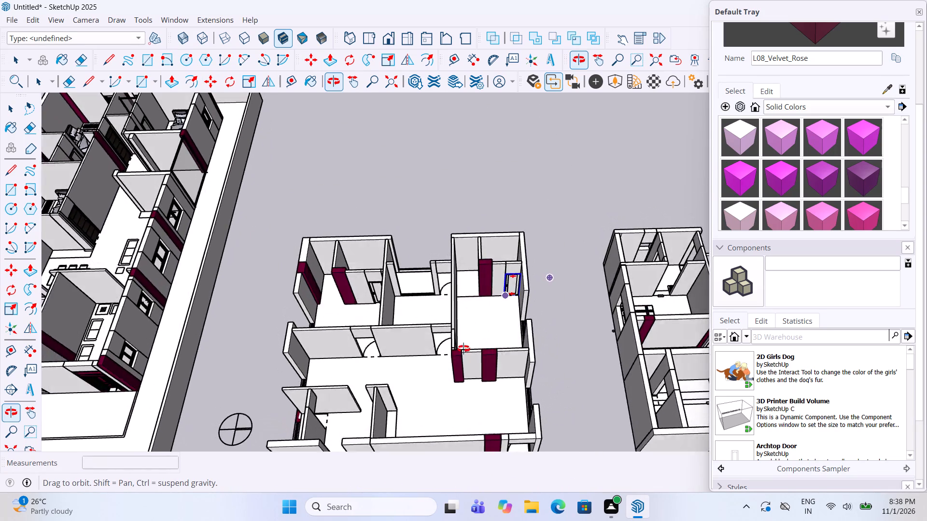
{"action": "middle_click_drag", "start_coordinate": [463, 349], "coordinate": [453, 349]}
{"action": "scroll", "coordinate": [453, 349], "scroll_direction": "down", "scroll_amount": 6}
{"action": "scroll", "coordinate": [528, 307], "scroll_direction": "up", "scroll_amount": 8}
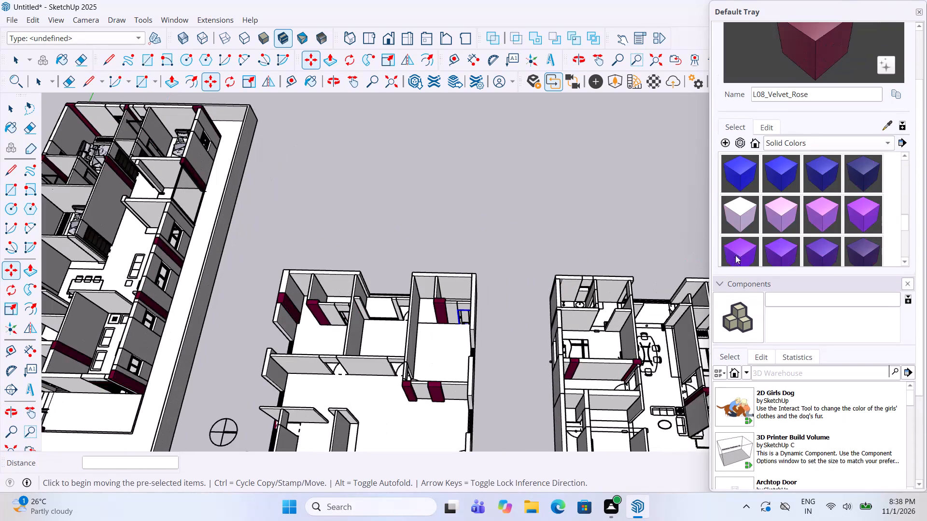
Copy the resized bathroom door by its lower frame corner into the bathroom doorway between the wardrobes in the adjacent furnished plan's bedroom.
{"action": "scroll", "coordinate": [638, 274], "scroll_direction": "up", "scroll_amount": 5}
{"action": "scroll", "coordinate": [593, 316], "scroll_direction": "up", "scroll_amount": 3}
{"action": "middle_click_drag", "start_coordinate": [593, 316], "coordinate": [591, 365]}
{"action": "scroll", "coordinate": [591, 365], "scroll_direction": "up", "scroll_amount": 1}
{"action": "scroll", "coordinate": [548, 338], "scroll_direction": "down", "scroll_amount": 13}
{"action": "scroll", "coordinate": [565, 315], "scroll_direction": "up", "scroll_amount": 4}
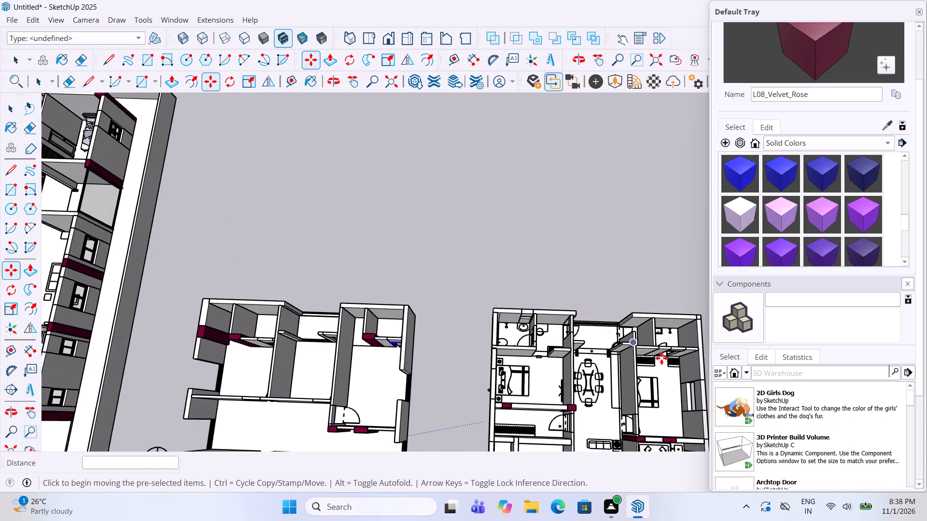
{"action": "scroll", "coordinate": [661, 358], "scroll_direction": "up", "scroll_amount": 1}
{"action": "scroll", "coordinate": [659, 349], "scroll_direction": "down", "scroll_amount": 5}
{"action": "middle_click_drag", "start_coordinate": [461, 372], "coordinate": [485, 273]}
{"action": "scroll", "coordinate": [455, 316], "scroll_direction": "up", "scroll_amount": 12}
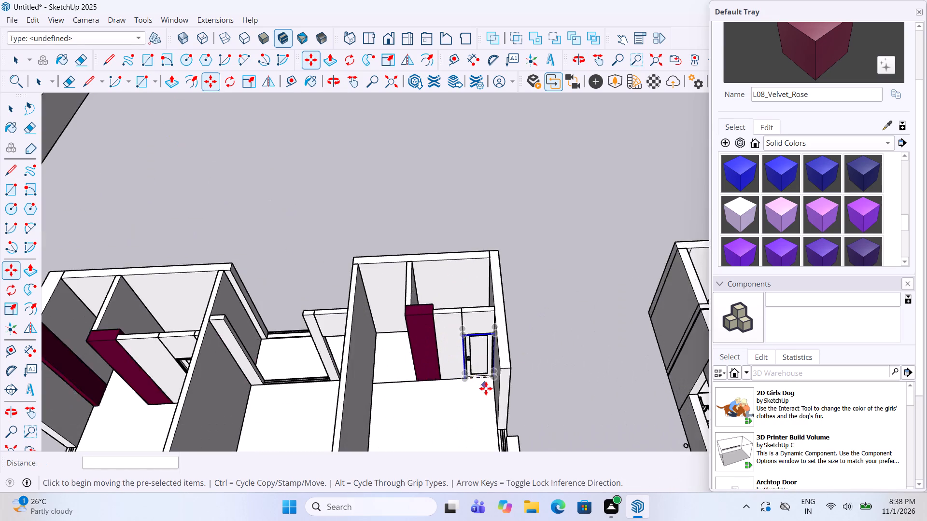
{"action": "scroll", "coordinate": [486, 388], "scroll_direction": "up", "scroll_amount": 9}
{"action": "key", "text": "m"}
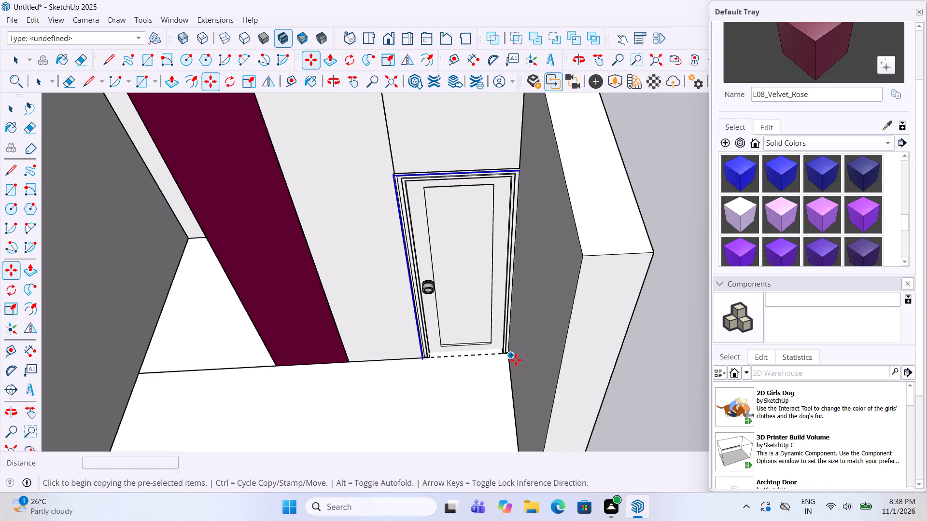
{"action": "scroll", "coordinate": [509, 354], "scroll_direction": "up", "scroll_amount": 10}
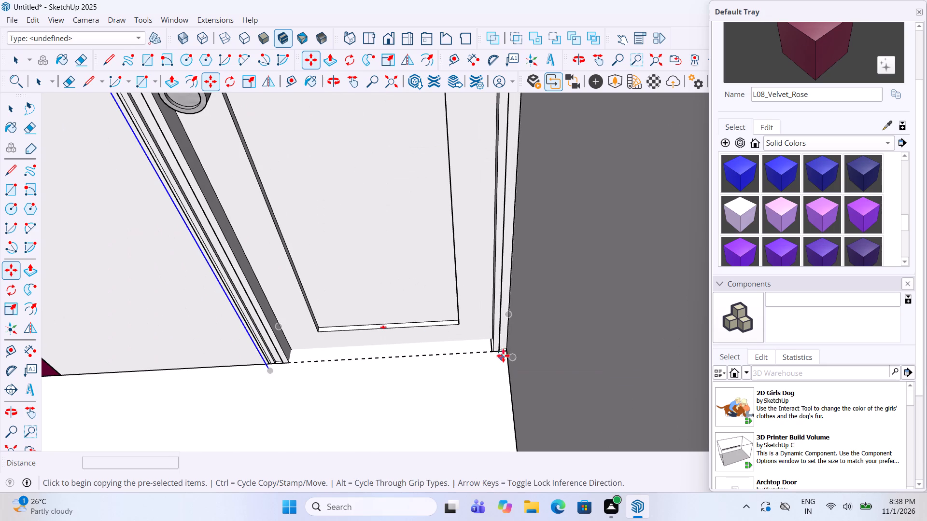
{"action": "left_click", "coordinate": [508, 352]}
{"action": "scroll", "coordinate": [391, 379], "scroll_direction": "down", "scroll_amount": 20}
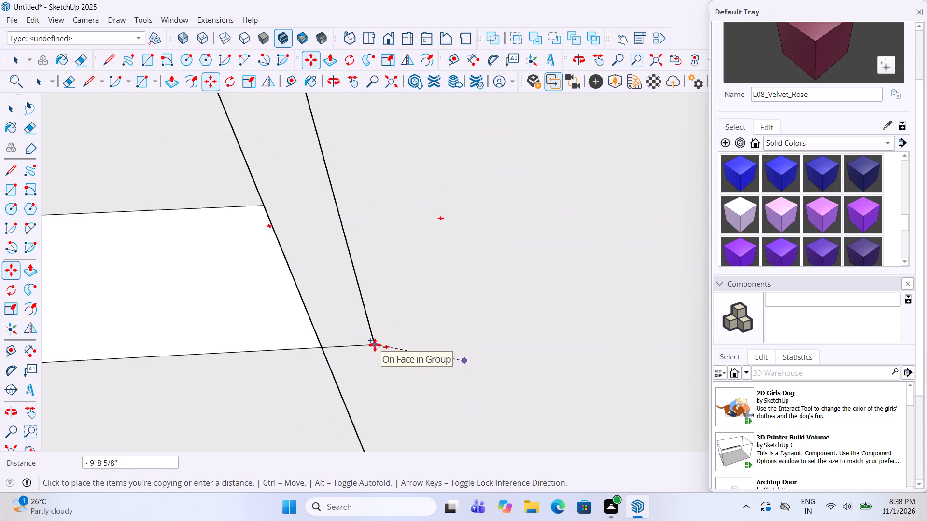
{"action": "scroll", "coordinate": [375, 345], "scroll_direction": "down", "scroll_amount": 20}
{"action": "scroll", "coordinate": [375, 345], "scroll_direction": "down", "scroll_amount": 16}
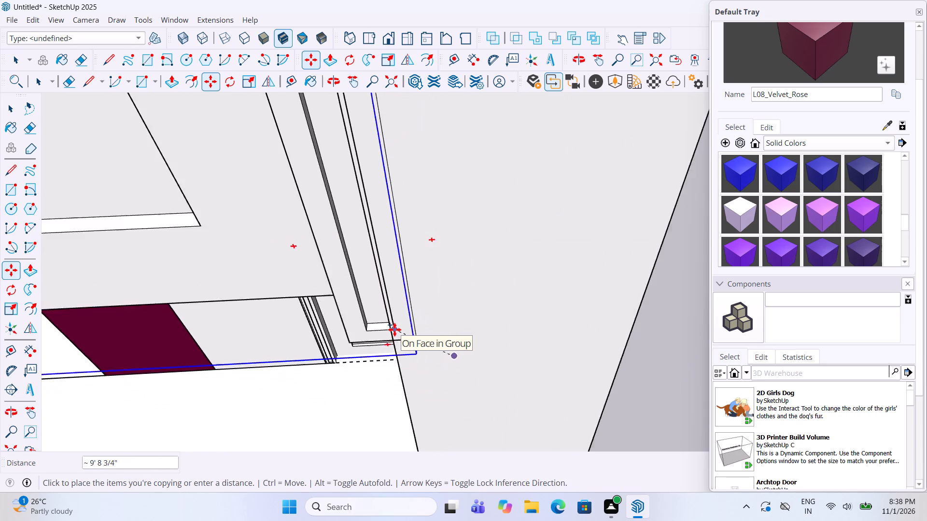
{"action": "scroll", "coordinate": [394, 329], "scroll_direction": "down", "scroll_amount": 20}
{"action": "scroll", "coordinate": [394, 329], "scroll_direction": "down", "scroll_amount": 20}
{"action": "scroll", "coordinate": [394, 329], "scroll_direction": "down", "scroll_amount": 3}
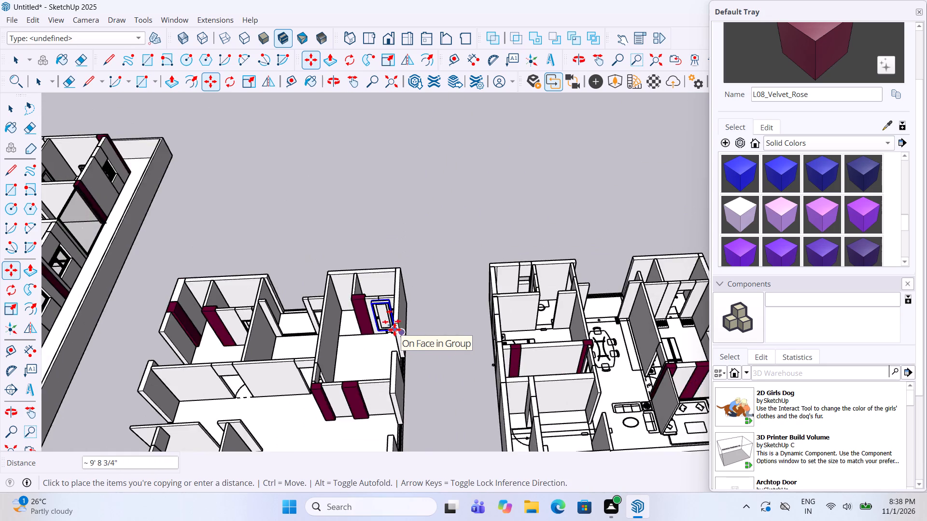
{"action": "scroll", "coordinate": [394, 329], "scroll_direction": "down", "scroll_amount": 4}
{"action": "scroll", "coordinate": [577, 330], "scroll_direction": "up", "scroll_amount": 16}
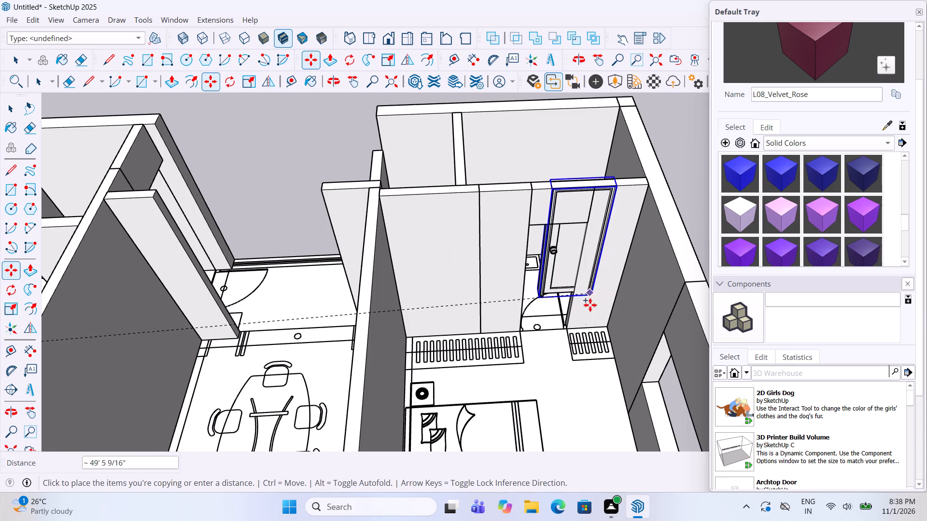
{"action": "middle_click_drag", "start_coordinate": [590, 332], "coordinate": [561, 397]}
{"action": "middle_click_drag", "start_coordinate": [566, 436], "coordinate": [567, 443]}
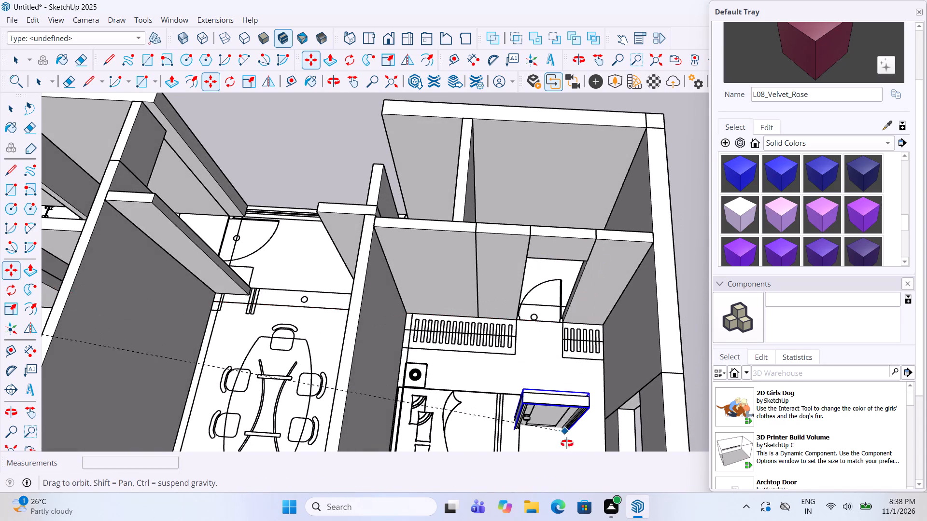
{"action": "middle_click_drag", "start_coordinate": [567, 443], "coordinate": [563, 419]}
{"action": "scroll", "coordinate": [564, 349], "scroll_direction": "up", "scroll_amount": 11}
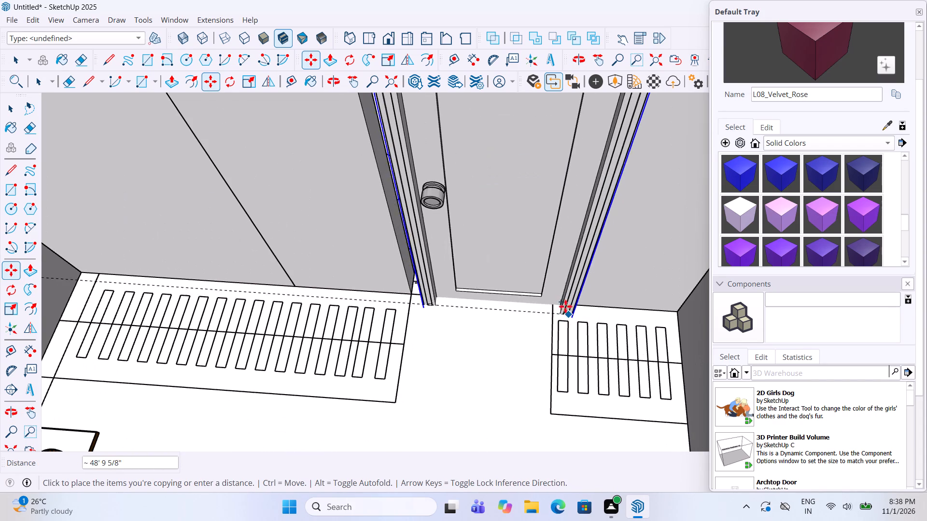
{"action": "left_click", "coordinate": [555, 298]}
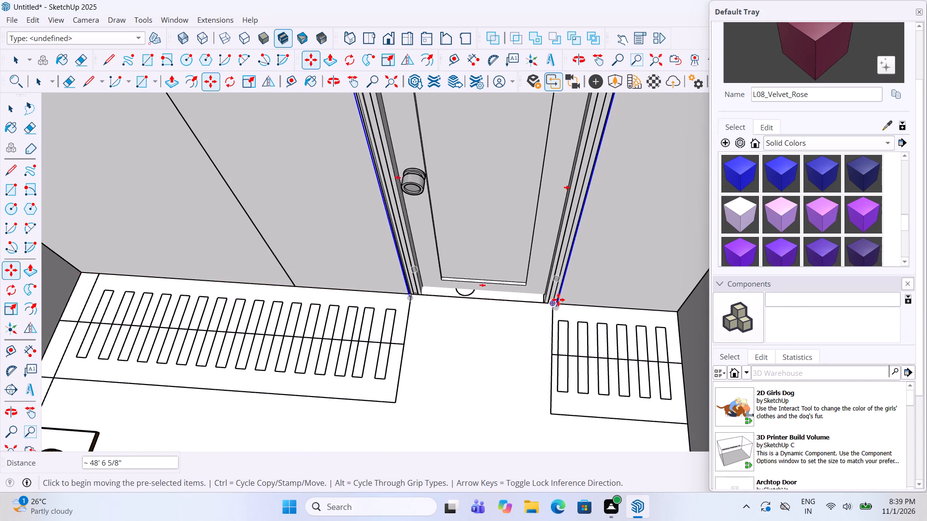
Move the copied door so its lower frame corner meets the doorway's floor corner beside the smaller wardrobe.
{"action": "scroll", "coordinate": [558, 300], "scroll_direction": "up", "scroll_amount": 6}
{"action": "left_click", "coordinate": [557, 310]}
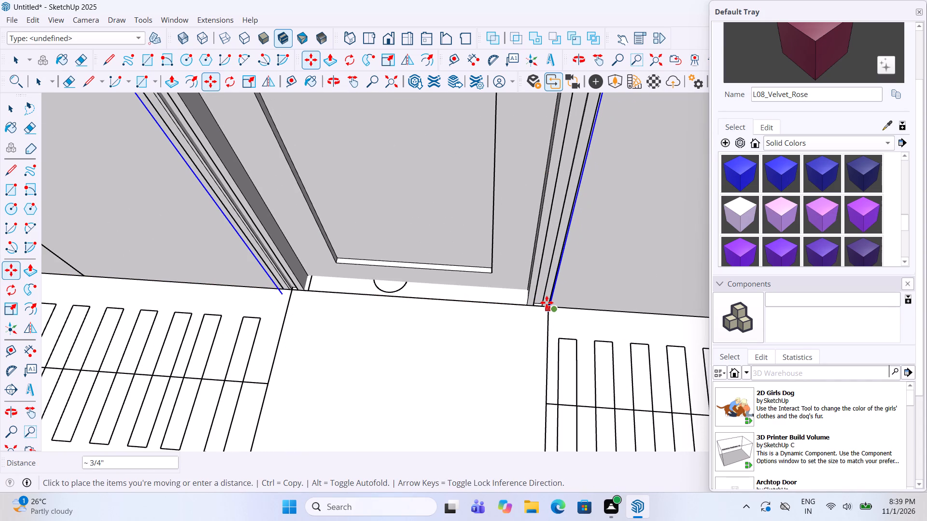
{"action": "left_click", "coordinate": [547, 302]}
Scale the copied door's width down slightly so its handle-side frame meets the doorway's jamb.
{"action": "scroll", "coordinate": [503, 350], "scroll_direction": "down", "scroll_amount": 6}
{"action": "key", "text": "s"}
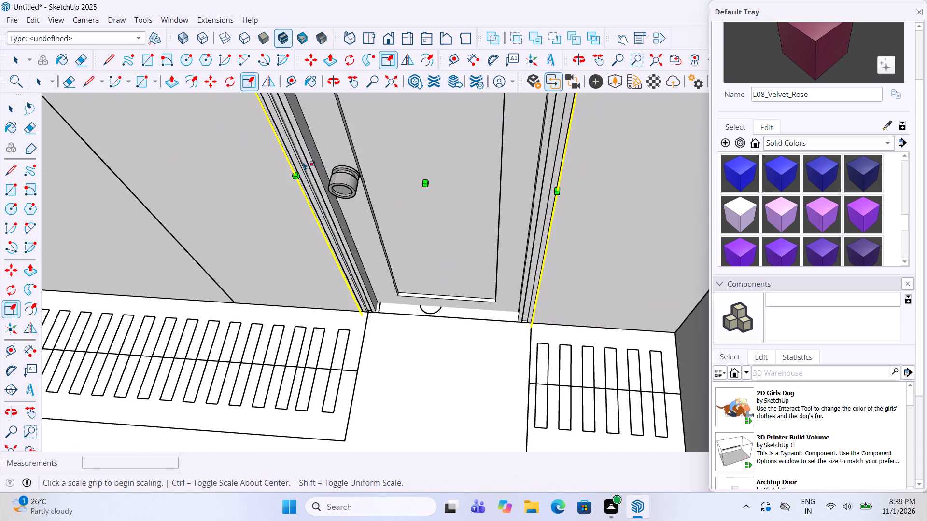
{"action": "left_click_drag", "start_coordinate": [306, 151], "coordinate": [315, 151]}
{"action": "key", "text": "space"}
{"action": "left_click", "coordinate": [391, 338]}
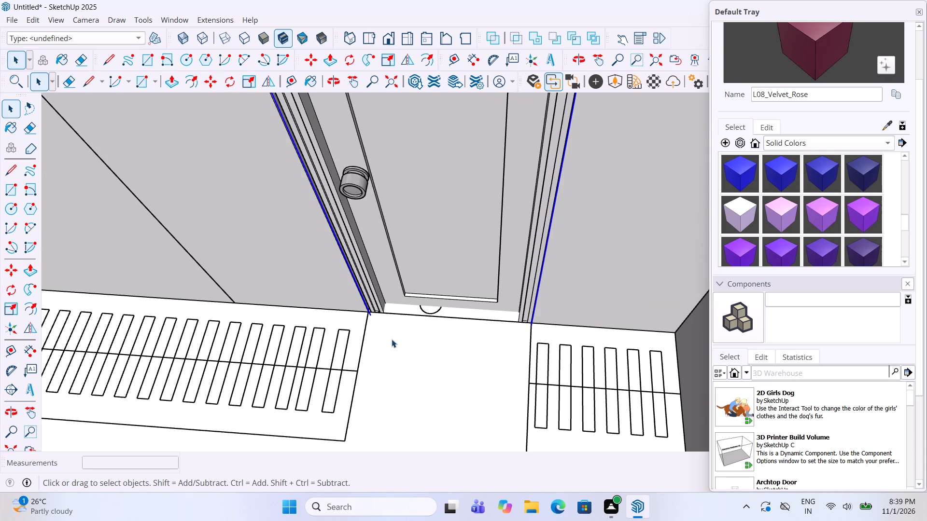
Scale the copied door's height up so the top of its frame reaches the underside of the wall above the doorway.
{"action": "scroll", "coordinate": [506, 327], "scroll_direction": "down", "scroll_amount": 17}
{"action": "left_click", "coordinate": [688, 205]}
{"action": "scroll", "coordinate": [462, 323], "scroll_direction": "up", "scroll_amount": 5}
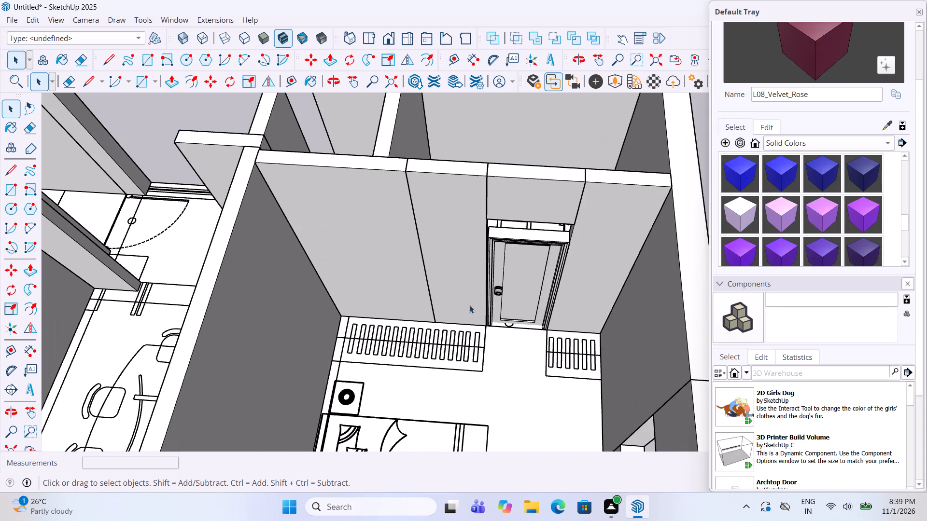
{"action": "left_click", "coordinate": [538, 264]}
{"action": "scroll", "coordinate": [541, 264], "scroll_direction": "up", "scroll_amount": 4}
{"action": "key", "text": "s"}
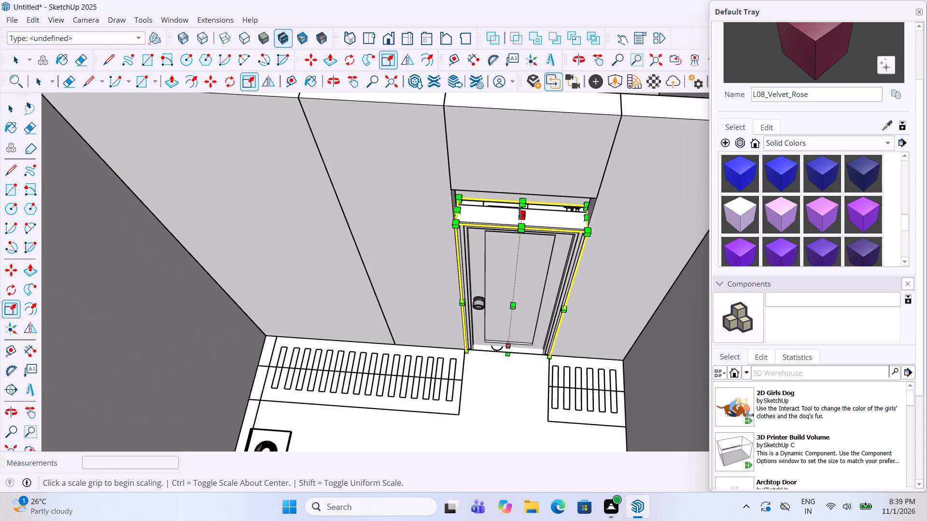
{"action": "left_click_drag", "start_coordinate": [522, 212], "coordinate": [522, 194]}
{"action": "scroll", "coordinate": [470, 218], "scroll_direction": "down", "scroll_amount": 6}
{"action": "key", "text": "space"}
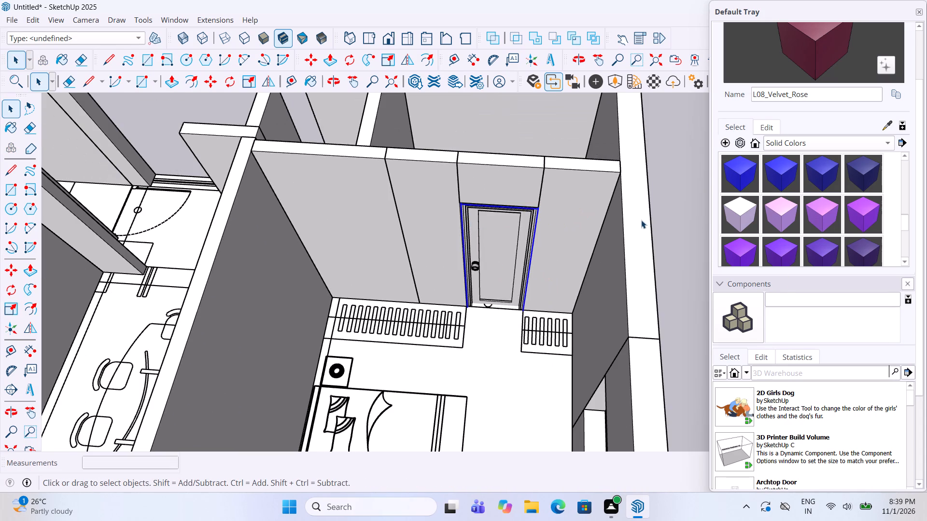
{"action": "left_click", "coordinate": [641, 220]}
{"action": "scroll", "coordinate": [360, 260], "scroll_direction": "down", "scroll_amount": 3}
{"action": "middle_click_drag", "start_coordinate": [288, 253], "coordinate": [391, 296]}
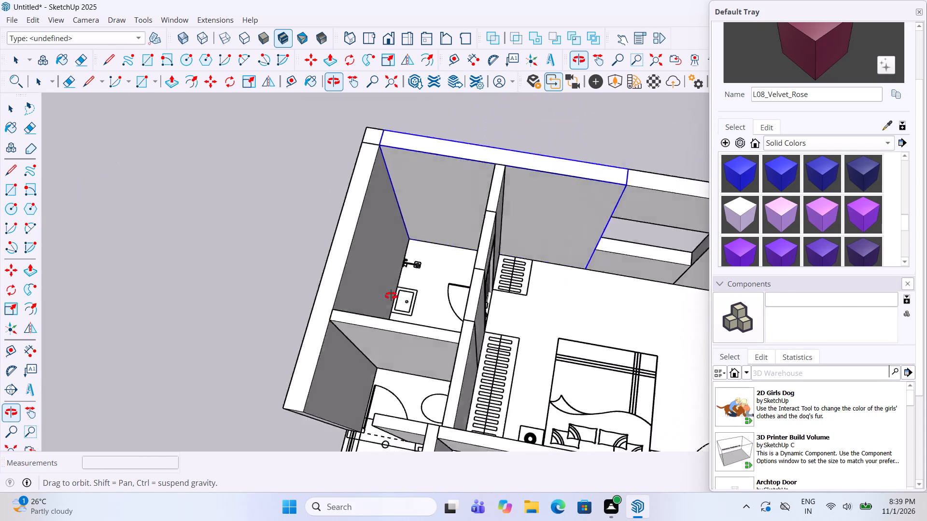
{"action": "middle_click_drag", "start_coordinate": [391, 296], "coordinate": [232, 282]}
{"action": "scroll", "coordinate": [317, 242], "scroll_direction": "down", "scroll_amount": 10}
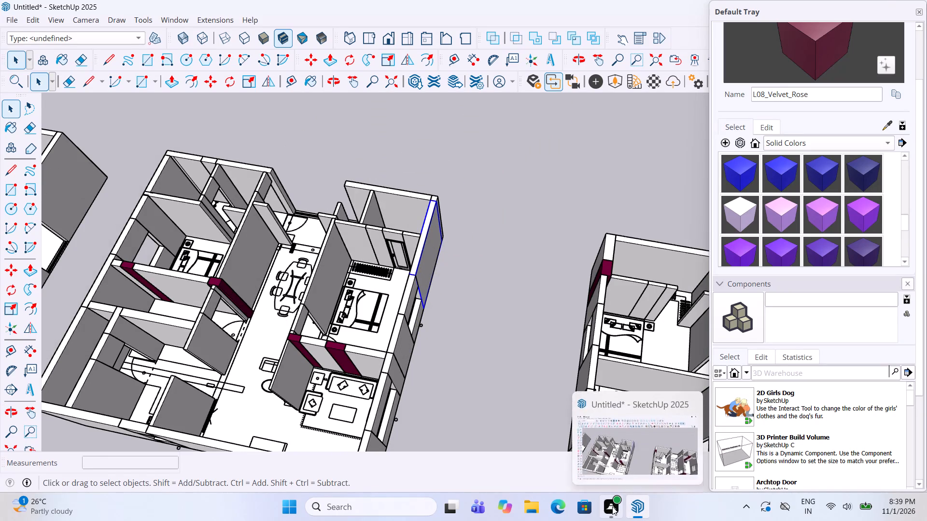
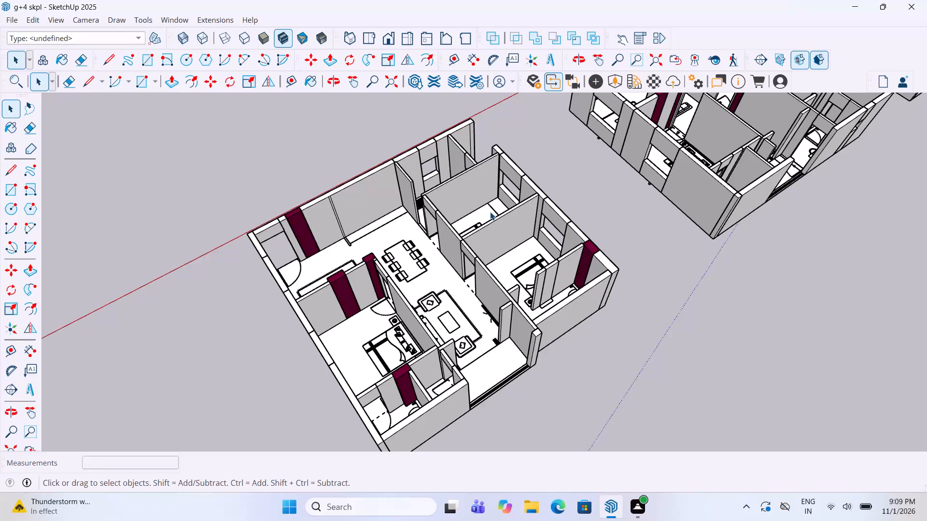
Copy the small window beside the maroon beam in the furnished house's outer wall into the adjacent plan's bedroom opening above the headboard.
{"action": "scroll", "coordinate": [490, 212], "scroll_direction": "down", "scroll_amount": 4}
{"action": "middle_click_drag", "start_coordinate": [499, 217], "coordinate": [516, 228]}
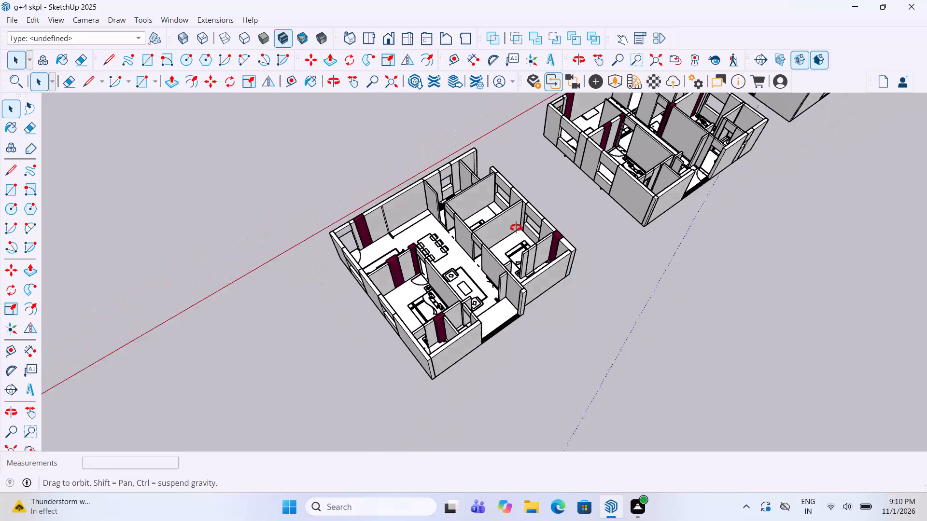
{"action": "middle_click_drag", "start_coordinate": [516, 228], "coordinate": [895, 202]}
{"action": "scroll", "coordinate": [212, 159], "scroll_direction": "up", "scroll_amount": 2}
{"action": "middle_click_drag", "start_coordinate": [212, 159], "coordinate": [414, 179]}
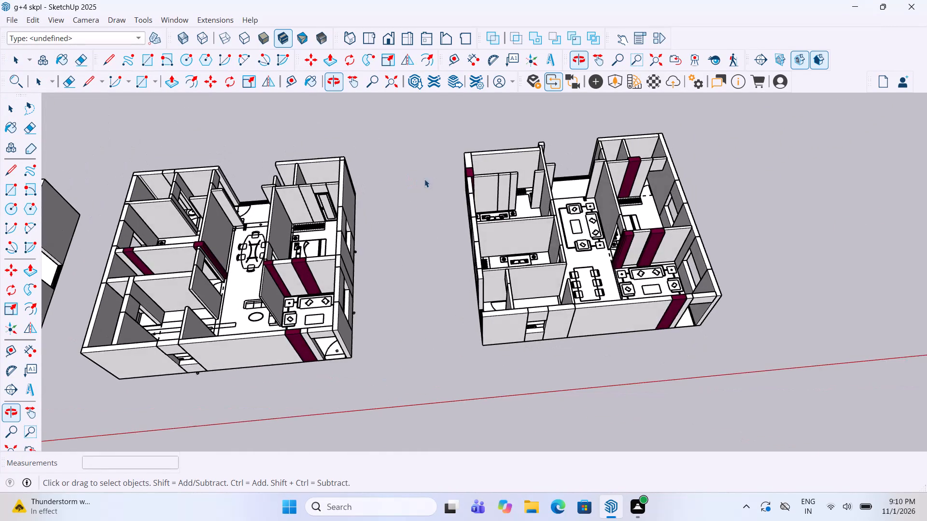
{"action": "scroll", "coordinate": [429, 176], "scroll_direction": "down", "scroll_amount": 12}
{"action": "scroll", "coordinate": [158, 218], "scroll_direction": "up", "scroll_amount": 10}
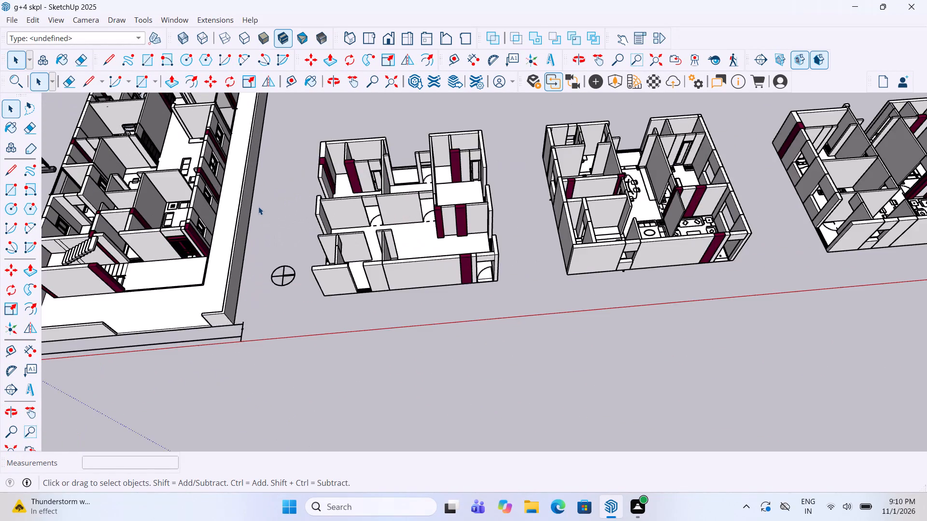
{"action": "scroll", "coordinate": [227, 188], "scroll_direction": "up", "scroll_amount": 10}
{"action": "scroll", "coordinate": [133, 357], "scroll_direction": "up", "scroll_amount": 4}
{"action": "left_click", "coordinate": [181, 289]}
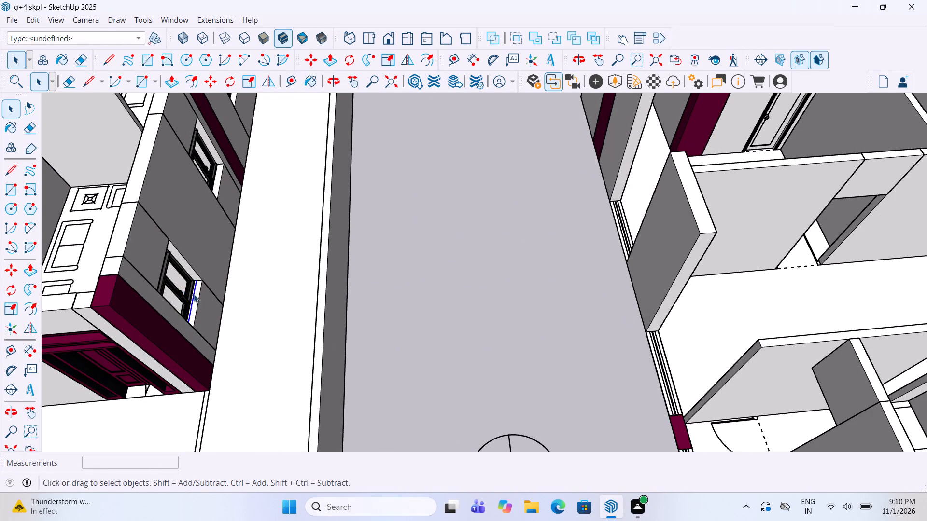
{"action": "middle_click_drag", "start_coordinate": [193, 294], "coordinate": [172, 288]}
{"action": "scroll", "coordinate": [172, 288], "scroll_direction": "up", "scroll_amount": 3}
{"action": "key", "text": "m"}
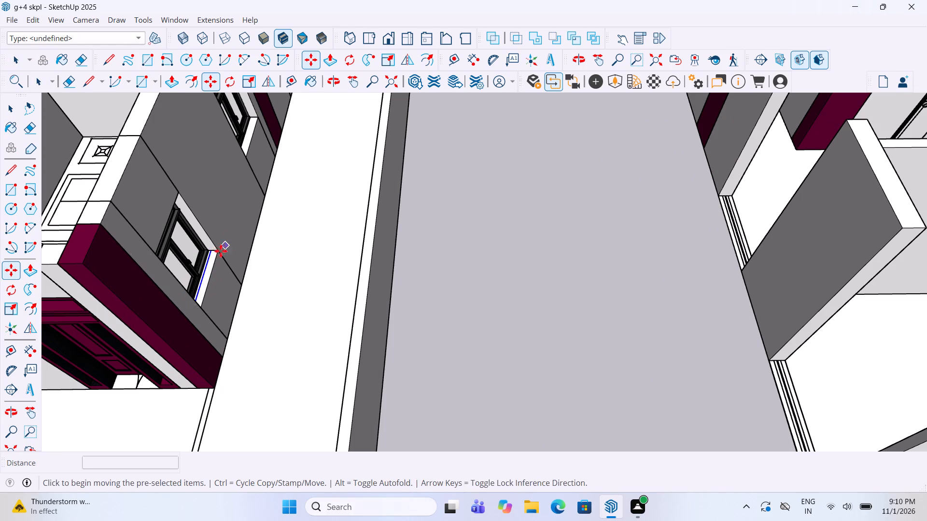
{"action": "scroll", "coordinate": [204, 253], "scroll_direction": "up", "scroll_amount": 5, "text": "ctrl"}
{"action": "left_click", "coordinate": [221, 249]}
{"action": "scroll", "coordinate": [217, 246], "scroll_direction": "down", "scroll_amount": 6}
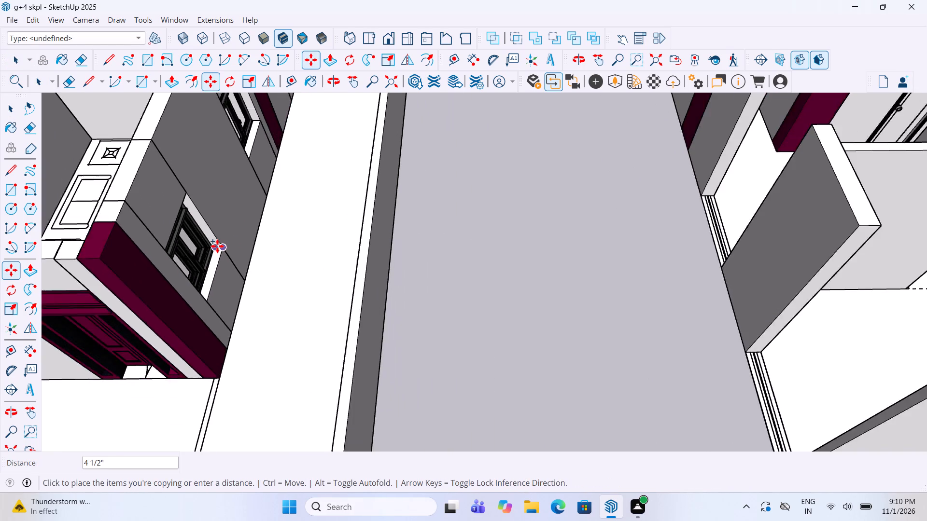
{"action": "scroll", "coordinate": [217, 246], "scroll_direction": "down", "scroll_amount": 17}
{"action": "middle_click_drag", "start_coordinate": [600, 228], "coordinate": [310, 189]}
{"action": "scroll", "coordinate": [488, 368], "scroll_direction": "up", "scroll_amount": 4}
{"action": "scroll", "coordinate": [680, 282], "scroll_direction": "up", "scroll_amount": 5}
{"action": "scroll", "coordinate": [490, 308], "scroll_direction": "up", "scroll_amount": 4}
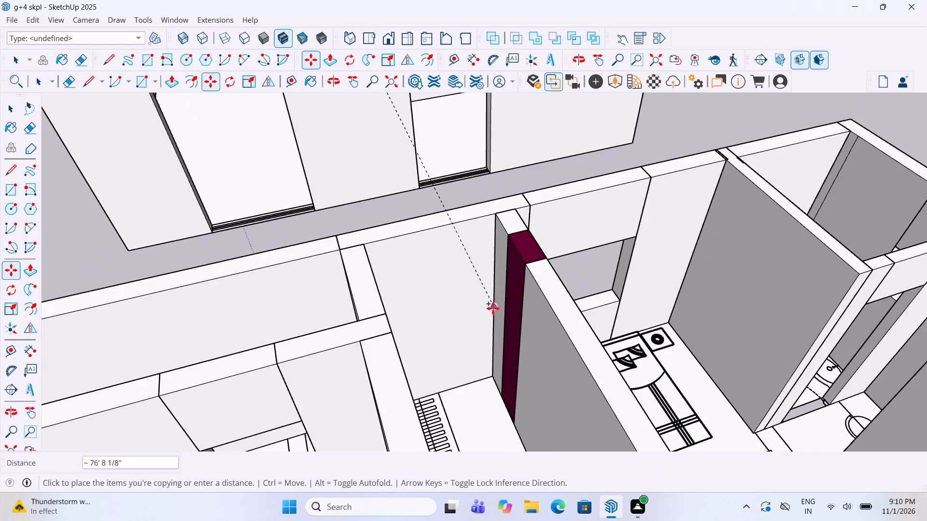
{"action": "scroll", "coordinate": [493, 308], "scroll_direction": "up", "scroll_amount": 11}
{"action": "left_click", "coordinate": [570, 315]}
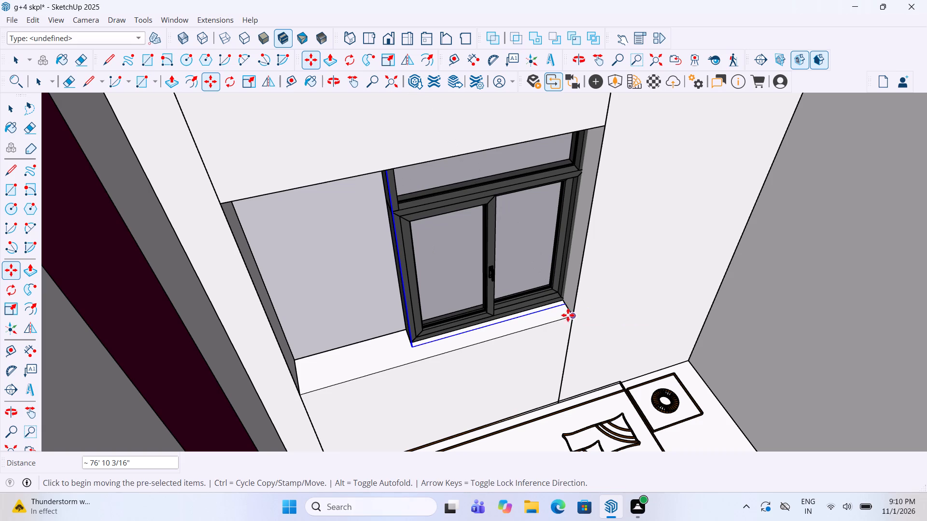
Reposition the copied window along the sill so its lower frame corner rests against the opening's jamb.
{"action": "left_click", "coordinate": [567, 304]}
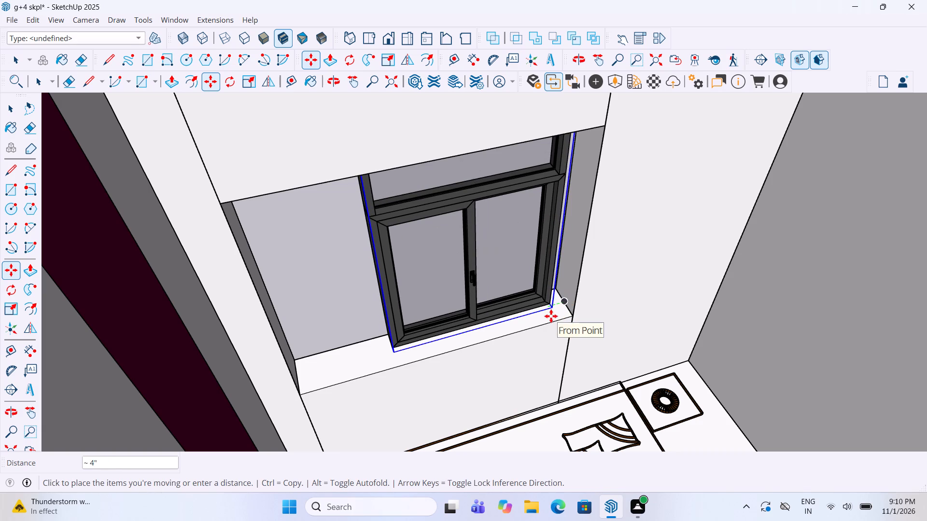
{"action": "left_click", "coordinate": [552, 316]}
{"action": "left_click", "coordinate": [556, 309]}
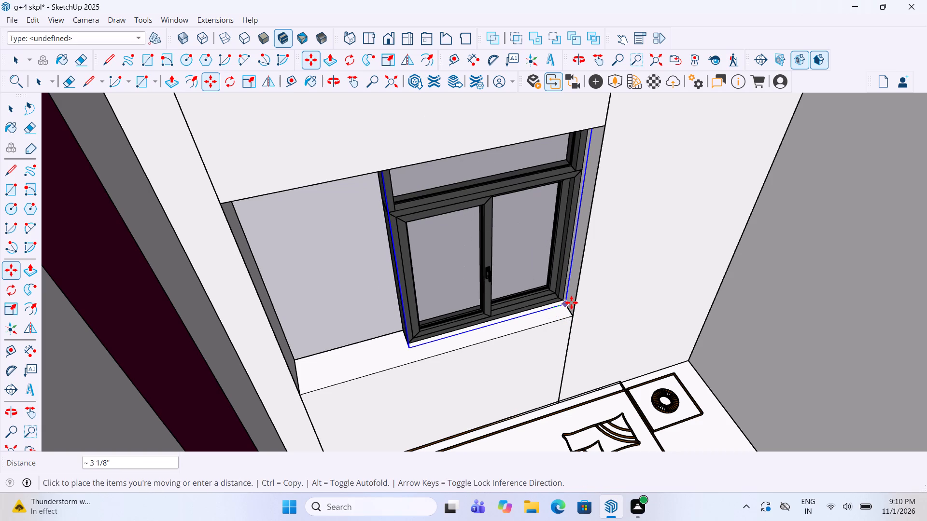
{"action": "left_click", "coordinate": [571, 302]}
Scale the copied window's width by about 1.64 so its frame spans to the opposite jamb of the bedroom opening.
{"action": "key", "text": "s"}
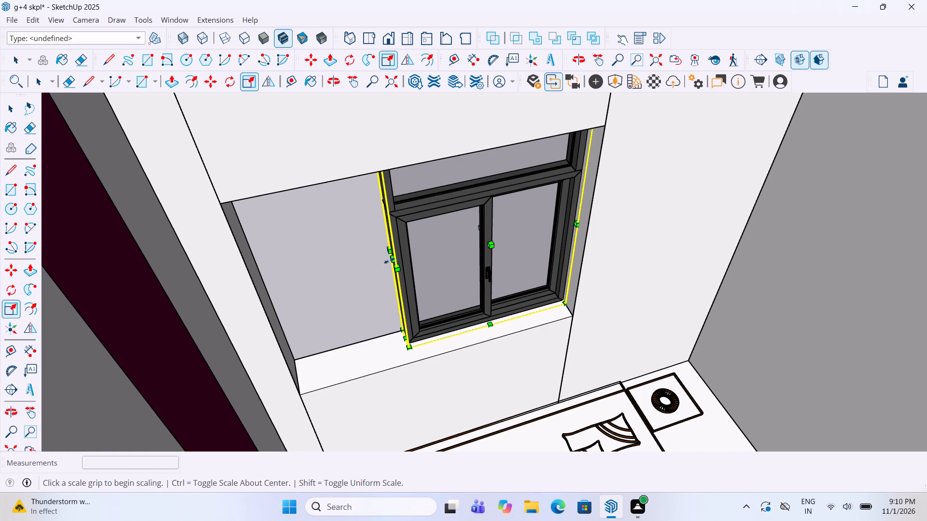
{"action": "left_click_drag", "start_coordinate": [393, 262], "coordinate": [266, 283]}
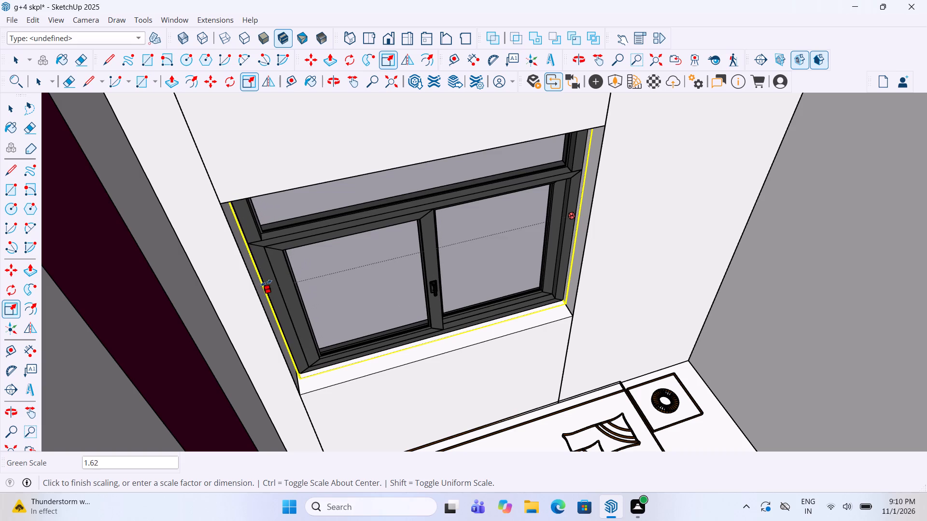
{"action": "left_click_drag", "start_coordinate": [266, 283], "coordinate": [257, 283]}
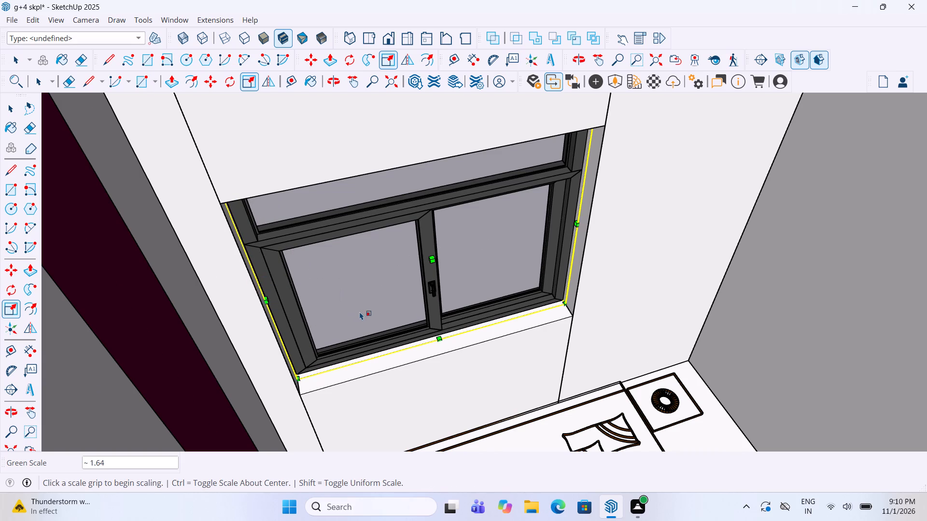
{"action": "scroll", "coordinate": [360, 313], "scroll_direction": "down", "scroll_amount": 4}
{"action": "middle_click_drag", "start_coordinate": [364, 284], "coordinate": [345, 229]}
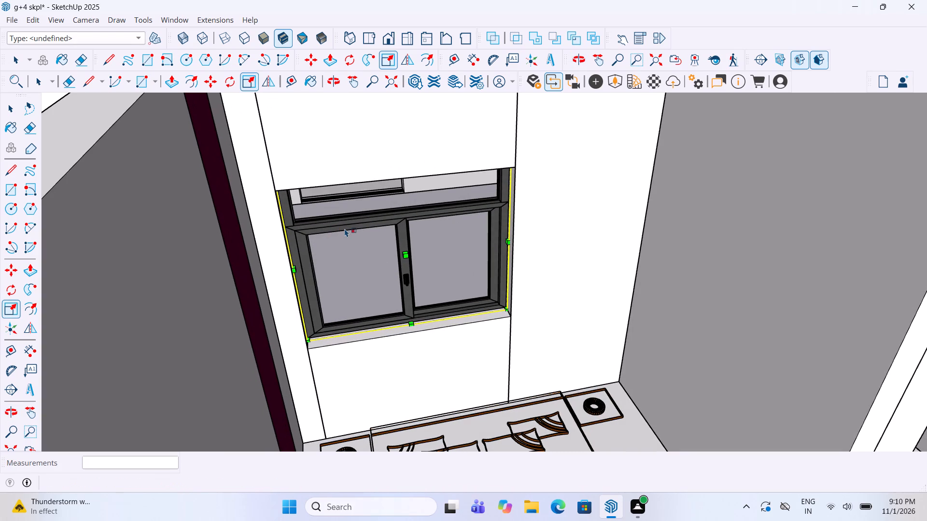
{"action": "key", "text": "s"}
{"action": "scroll", "coordinate": [362, 259], "scroll_direction": "down", "scroll_amount": 11}
{"action": "key", "text": "space"}
{"action": "left_click", "coordinate": [711, 106]}
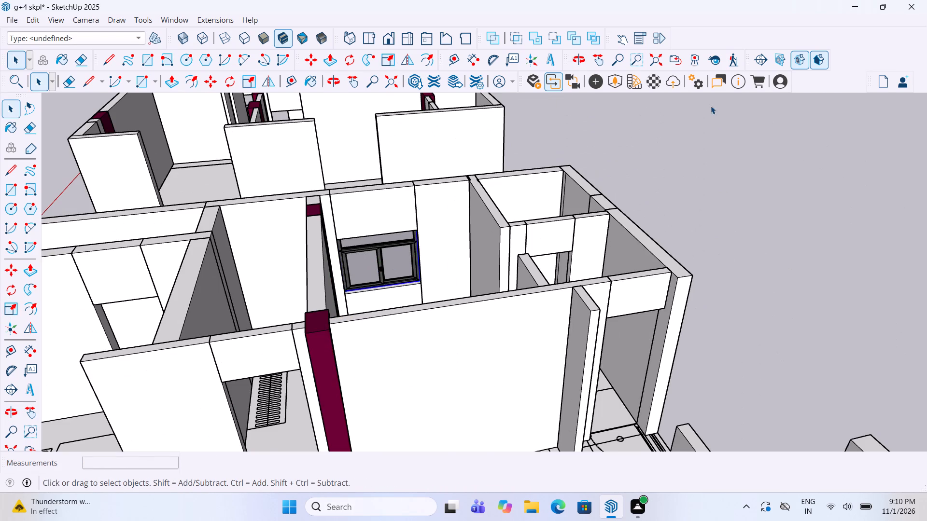
Copy the widened window by its lower outer corner into the other bedroom's exterior window opening in the same plan's end wall.
{"action": "scroll", "coordinate": [682, 165], "scroll_direction": "down", "scroll_amount": 4}
{"action": "middle_click_drag", "start_coordinate": [648, 168], "coordinate": [533, 305]}
{"action": "scroll", "coordinate": [549, 303], "scroll_direction": "down", "scroll_amount": 4}
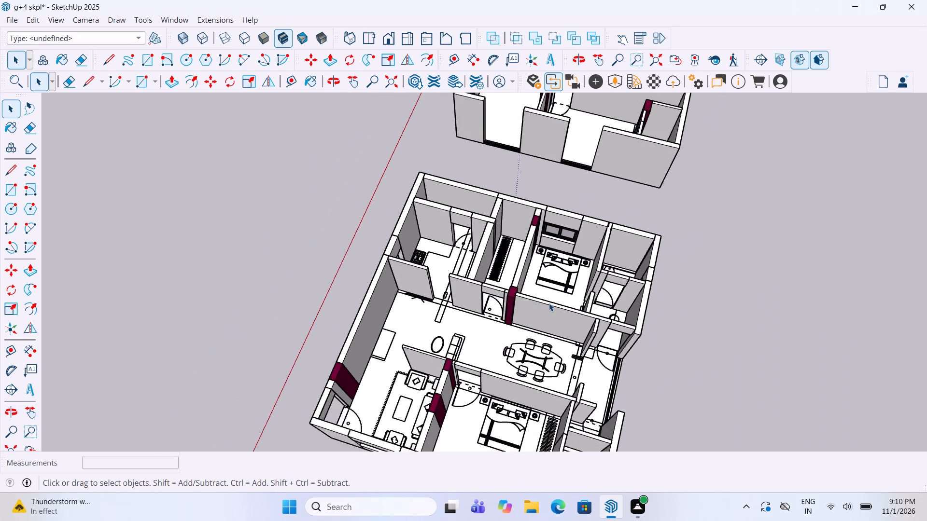
{"action": "scroll", "coordinate": [549, 303], "scroll_direction": "down", "scroll_amount": 1}
{"action": "middle_click_drag", "start_coordinate": [559, 287], "coordinate": [612, 193]}
{"action": "scroll", "coordinate": [599, 226], "scroll_direction": "up", "scroll_amount": 3}
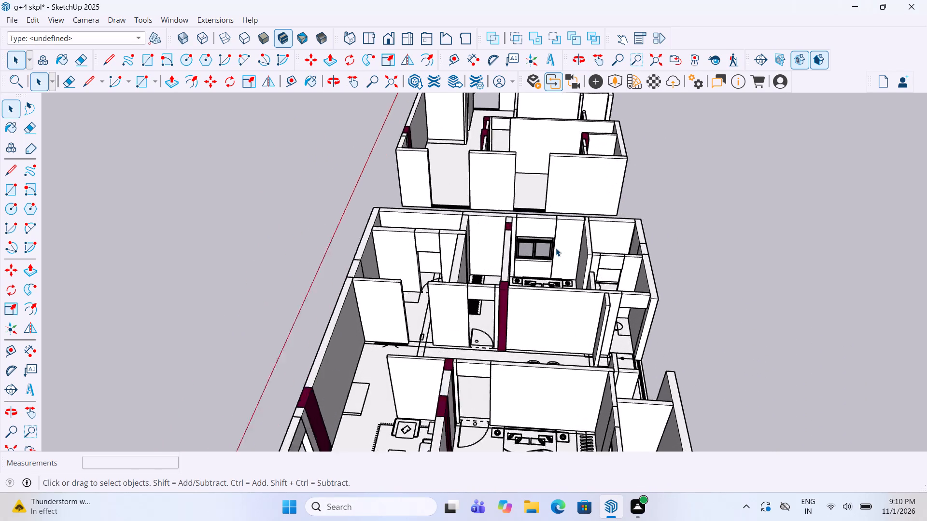
{"action": "scroll", "coordinate": [556, 248], "scroll_direction": "up", "scroll_amount": 4}
{"action": "left_click", "coordinate": [541, 244]}
{"action": "scroll", "coordinate": [541, 244], "scroll_direction": "up", "scroll_amount": 6}
{"action": "key", "text": "m"}
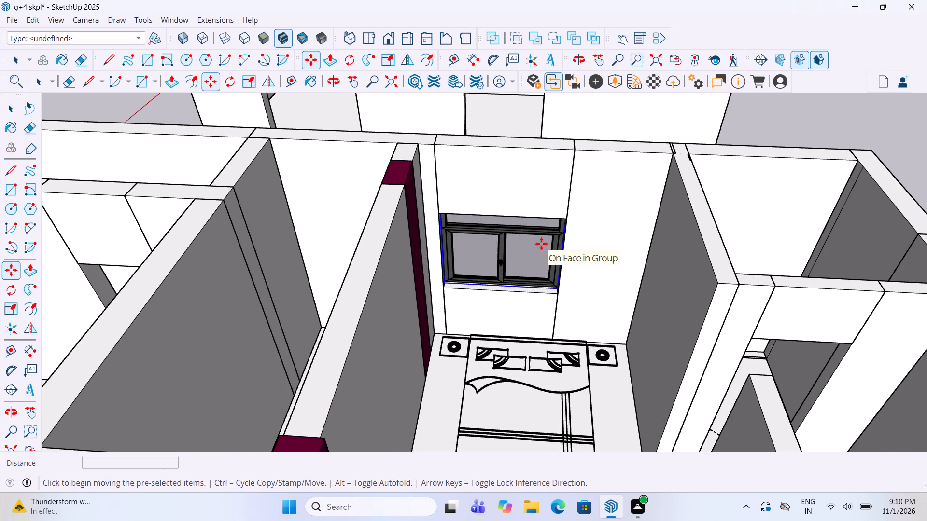
{"action": "scroll", "coordinate": [554, 274], "scroll_direction": "up", "scroll_amount": 10}
{"action": "left_click", "coordinate": [566, 299]}
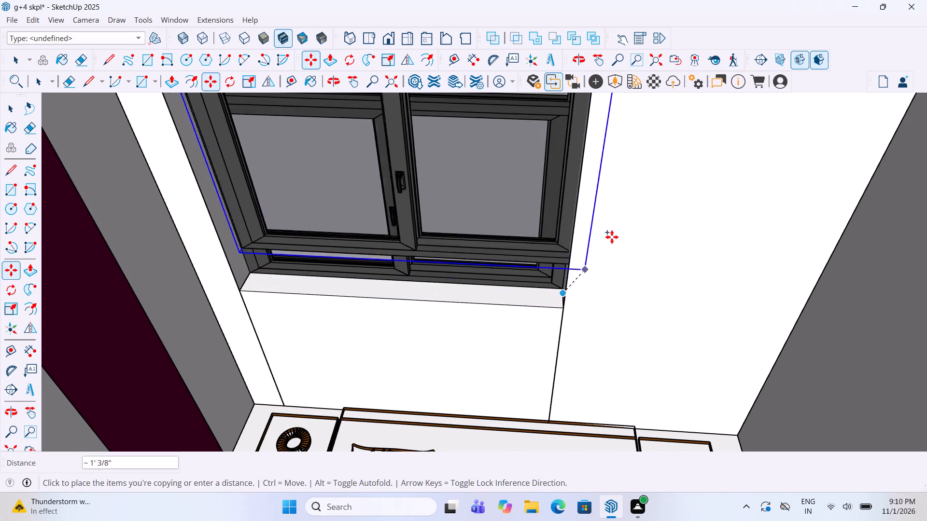
{"action": "scroll", "coordinate": [612, 237], "scroll_direction": "down", "scroll_amount": 17}
{"action": "scroll", "coordinate": [612, 237], "scroll_direction": "down", "scroll_amount": 16}
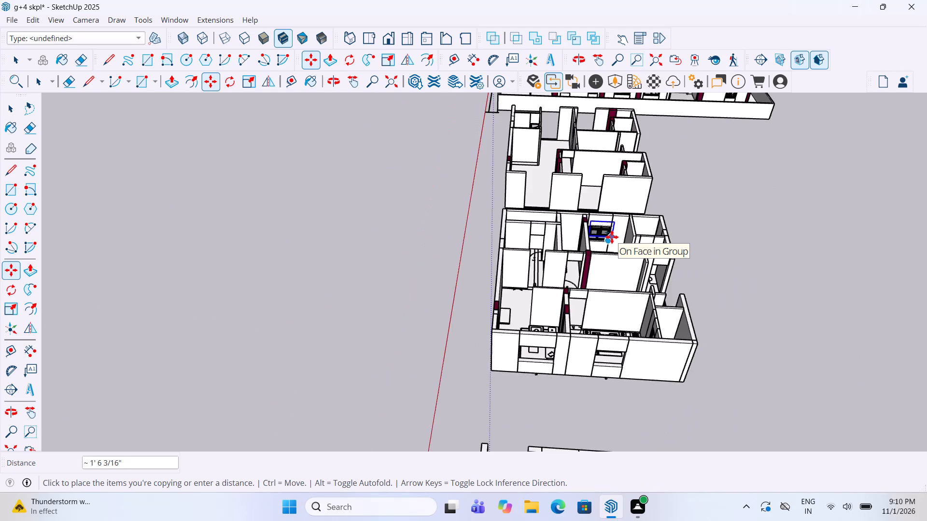
{"action": "scroll", "coordinate": [612, 237], "scroll_direction": "down", "scroll_amount": 2}
{"action": "scroll", "coordinate": [603, 323], "scroll_direction": "up", "scroll_amount": 17}
{"action": "scroll", "coordinate": [649, 312], "scroll_direction": "up", "scroll_amount": 10}
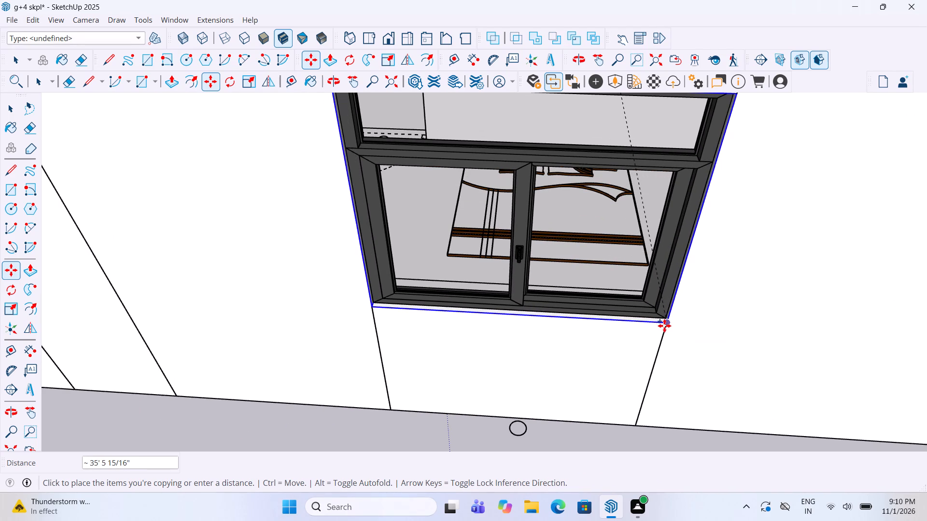
{"action": "left_click", "coordinate": [664, 326]}
Copy the end-wall window by its lower corner into the neighbouring sitting-room opening of the same exterior wall.
{"action": "scroll", "coordinate": [664, 327], "scroll_direction": "down", "scroll_amount": 4}
{"action": "middle_click_drag", "start_coordinate": [658, 329], "coordinate": [655, 311]}
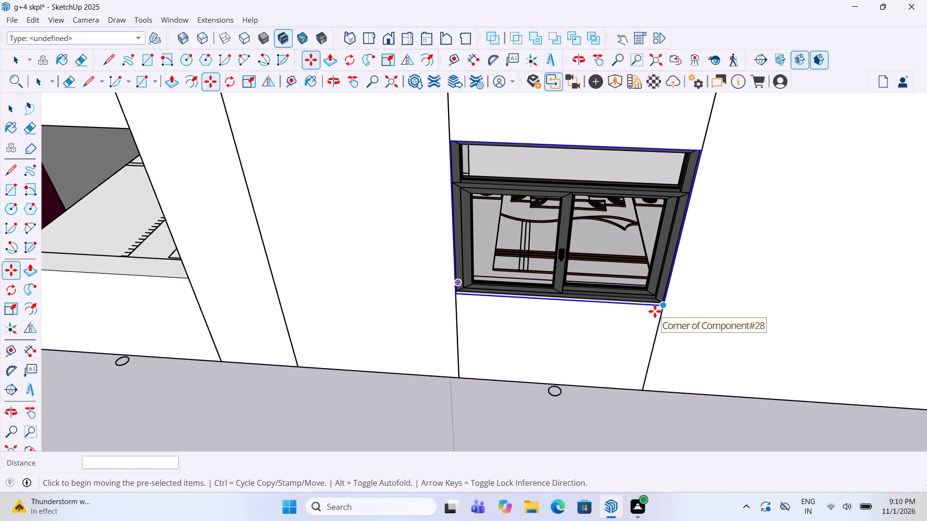
{"action": "key", "text": "m"}
{"action": "left_click", "coordinate": [667, 310]}
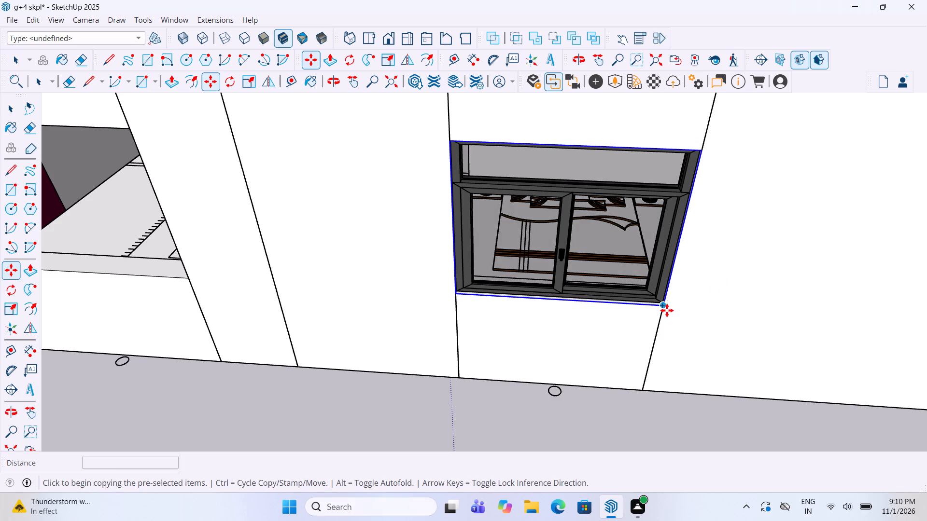
{"action": "scroll", "coordinate": [855, 240], "scroll_direction": "down", "scroll_amount": 10}
{"action": "scroll", "coordinate": [608, 235], "scroll_direction": "up", "scroll_amount": 9}
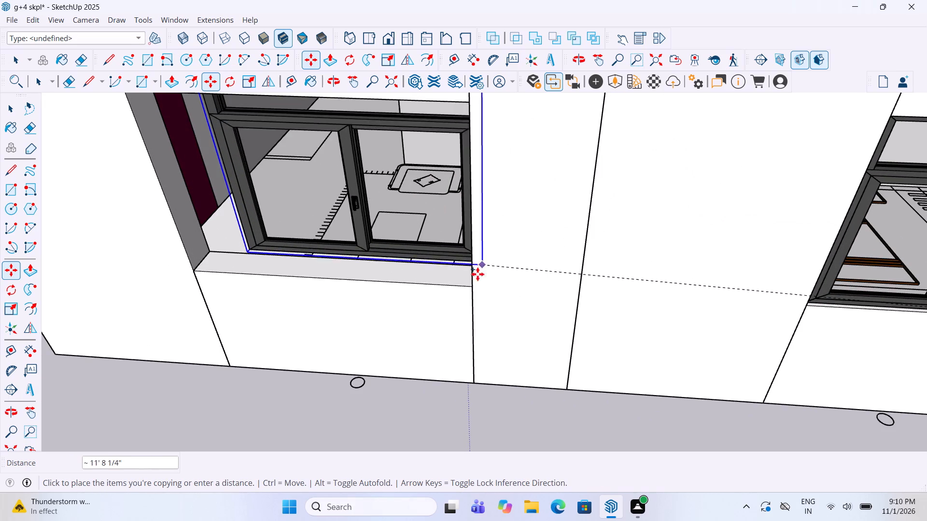
{"action": "left_click", "coordinate": [471, 285]}
Scale the sitting-room window's width up so its frame reaches the far jamb of the opening.
{"action": "middle_click_drag", "start_coordinate": [281, 274], "coordinate": [343, 274]}
{"action": "key", "text": "s"}
{"action": "scroll", "coordinate": [575, 242], "scroll_direction": "down", "scroll_amount": 4}
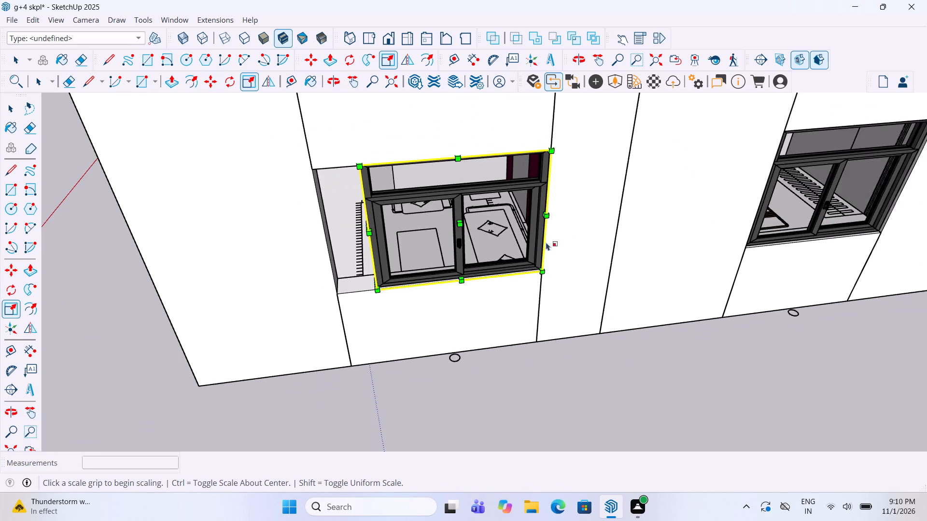
{"action": "scroll", "coordinate": [435, 221], "scroll_direction": "up", "scroll_amount": 5}
{"action": "left_click_drag", "start_coordinate": [323, 233], "coordinate": [263, 232]}
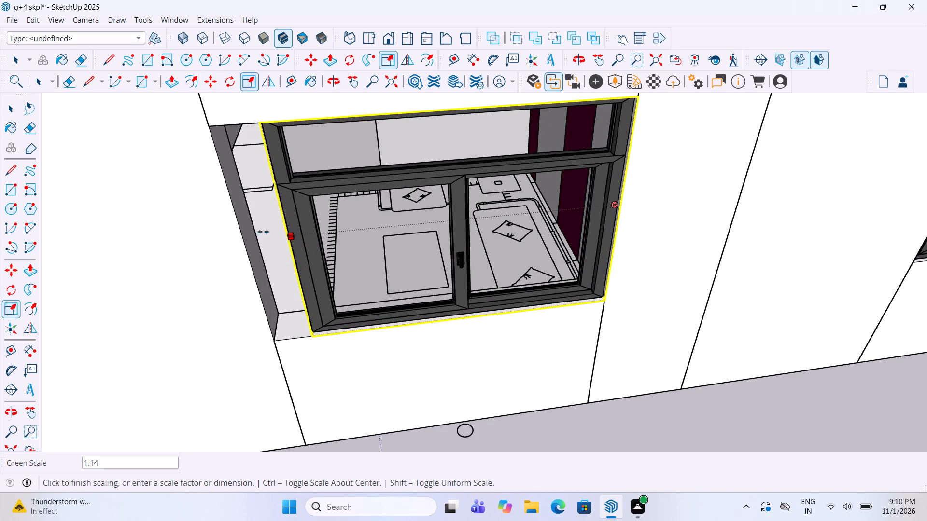
{"action": "left_click_drag", "start_coordinate": [263, 232], "coordinate": [240, 232]}
{"action": "scroll", "coordinate": [378, 257], "scroll_direction": "down", "scroll_amount": 4}
{"action": "key", "text": "space"}
{"action": "left_click", "coordinate": [542, 379]}
Copy the bedroom window from the end wall into the facing bedroom window opening of the next floor plan.
{"action": "scroll", "coordinate": [531, 358], "scroll_direction": "down", "scroll_amount": 6}
{"action": "scroll", "coordinate": [482, 306], "scroll_direction": "down", "scroll_amount": 8}
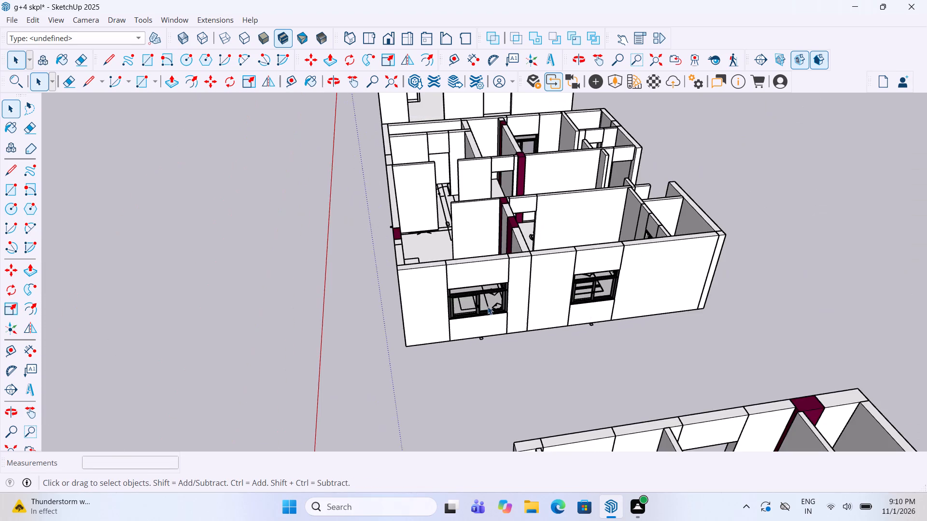
{"action": "scroll", "coordinate": [506, 246], "scroll_direction": "down", "scroll_amount": 6}
{"action": "middle_click_drag", "start_coordinate": [591, 308], "coordinate": [558, 283]}
{"action": "scroll", "coordinate": [556, 247], "scroll_direction": "up", "scroll_amount": 5}
{"action": "left_click", "coordinate": [562, 270]}
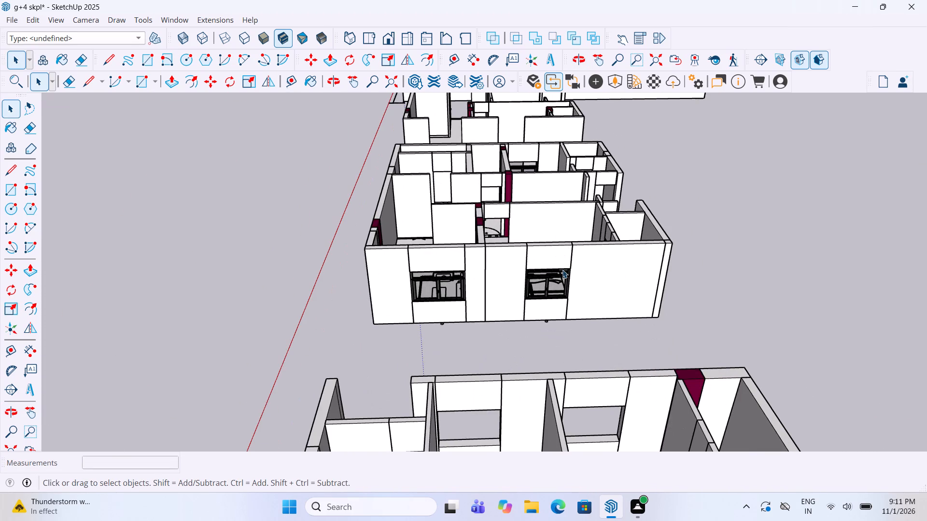
{"action": "scroll", "coordinate": [569, 302], "scroll_direction": "up", "scroll_amount": 9}
{"action": "key", "text": "m"}
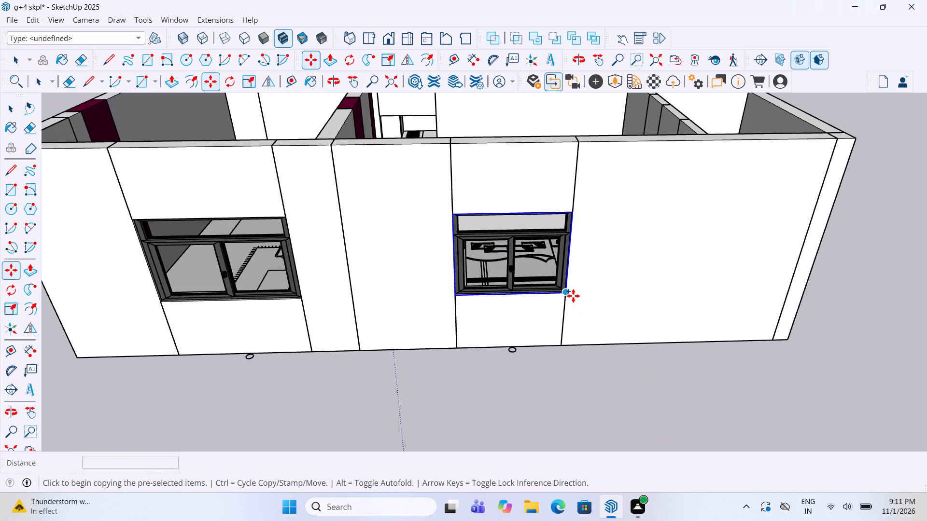
{"action": "left_click", "coordinate": [572, 296]}
{"action": "scroll", "coordinate": [584, 224], "scroll_direction": "down", "scroll_amount": 12}
{"action": "scroll", "coordinate": [686, 390], "scroll_direction": "up", "scroll_amount": 5}
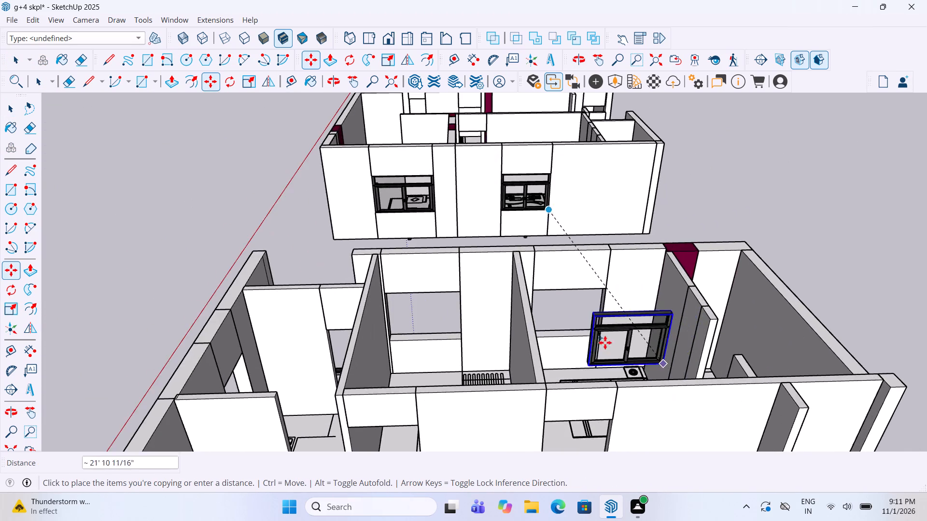
{"action": "scroll", "coordinate": [602, 340], "scroll_direction": "up", "scroll_amount": 11}
{"action": "left_click", "coordinate": [601, 338]}
Copy the placed window by its lower corner into the adjacent room's window opening along the same wall.
{"action": "key", "text": "m"}
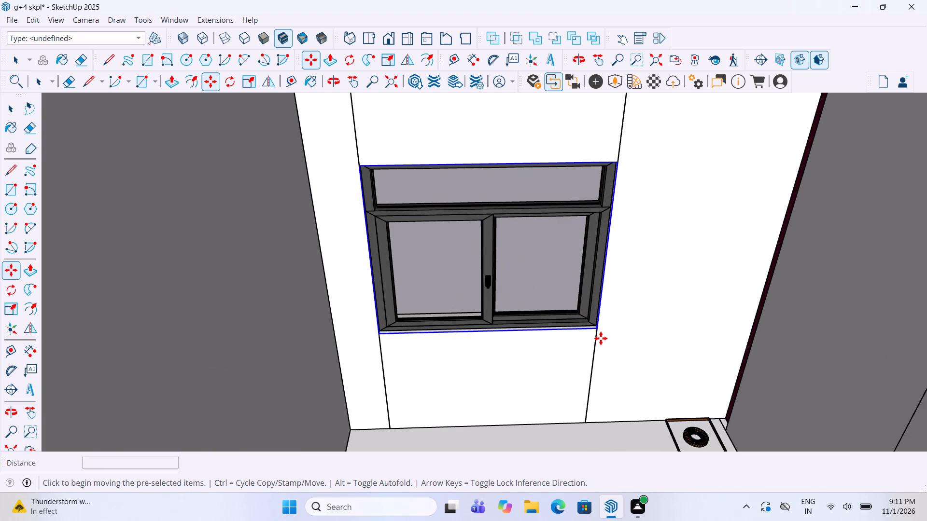
{"action": "left_click", "coordinate": [595, 329]}
{"action": "scroll", "coordinate": [680, 266], "scroll_direction": "down", "scroll_amount": 12}
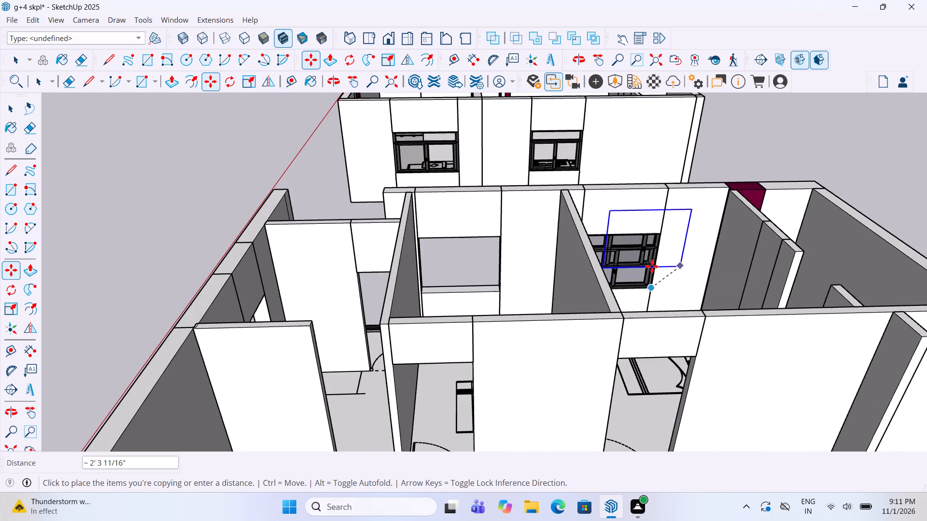
{"action": "scroll", "coordinate": [493, 266], "scroll_direction": "up", "scroll_amount": 9}
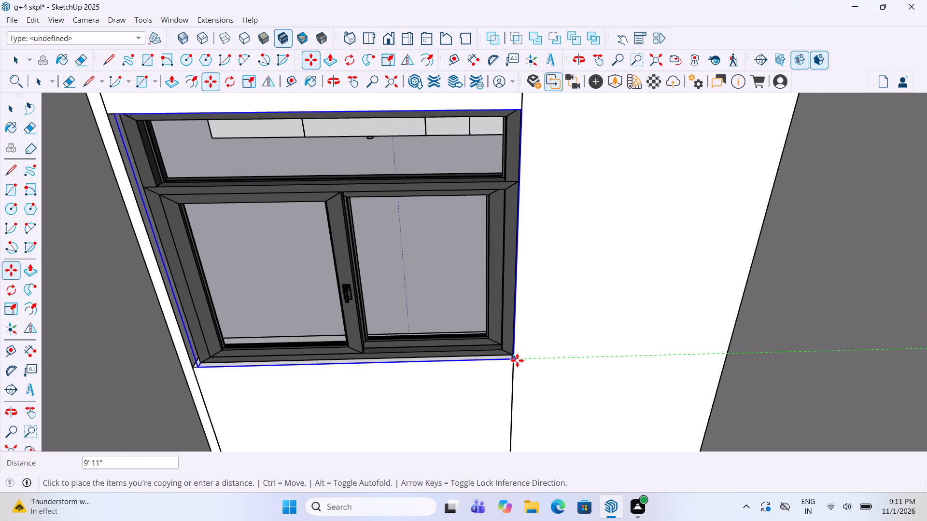
{"action": "scroll", "coordinate": [511, 361], "scroll_direction": "down", "scroll_amount": 4}
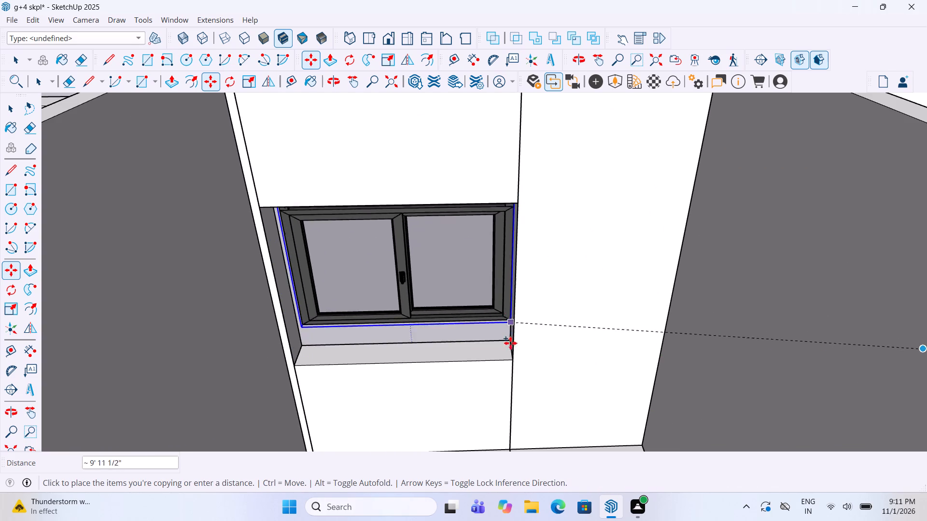
{"action": "left_click", "coordinate": [513, 359]}
Scale the copied window's width up to about 1.02 so its frame reaches the far jamb of the opening.
{"action": "key", "text": "s"}
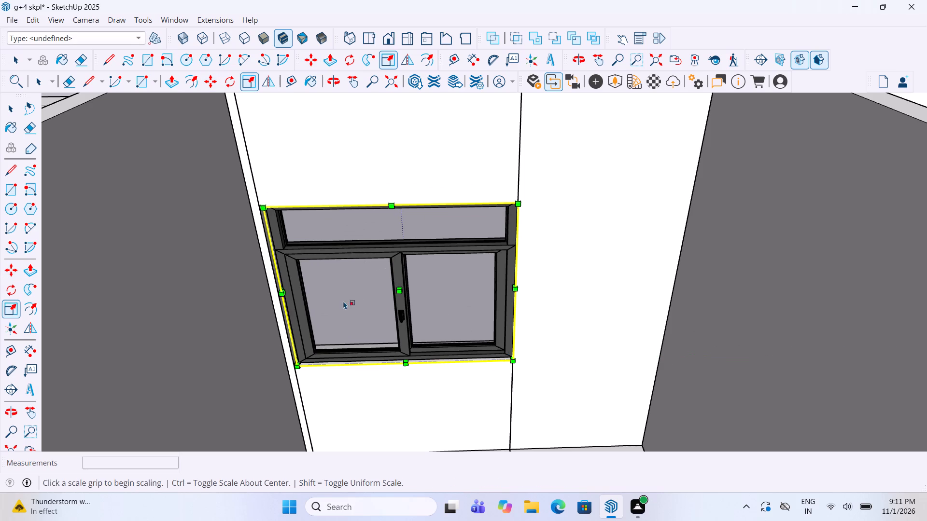
{"action": "left_click_drag", "start_coordinate": [286, 285], "coordinate": [274, 285]}
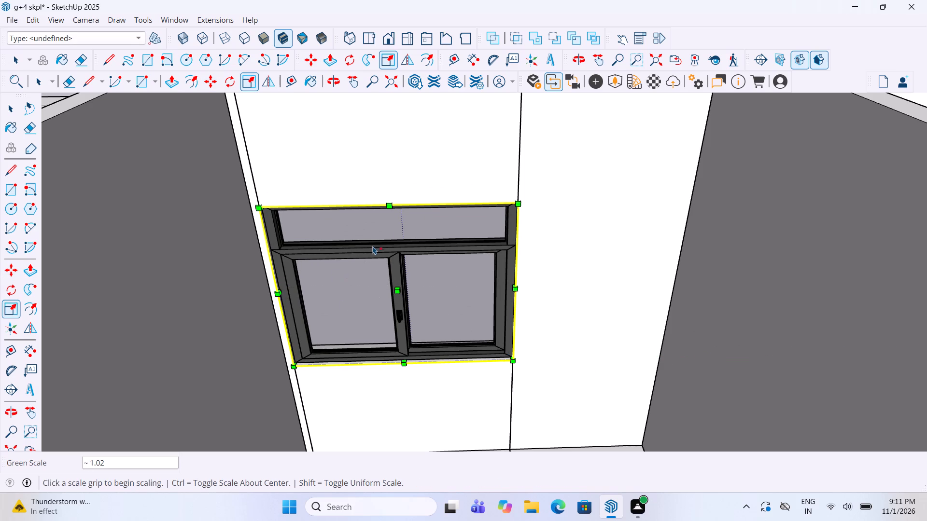
Copy the fitted window by its lower corner into the bedroom window opening of the same plan's opposite exterior wall.
{"action": "key", "text": "m"}
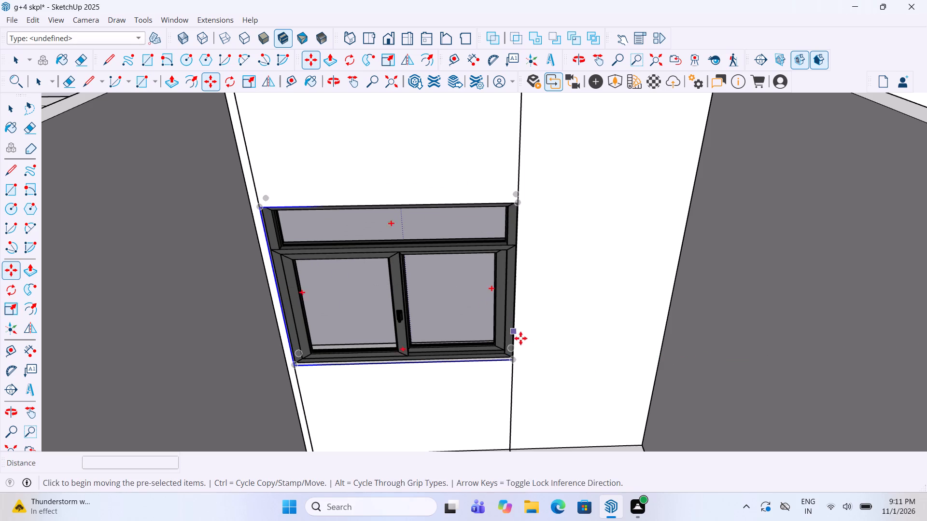
{"action": "left_click", "coordinate": [515, 366]}
{"action": "scroll", "coordinate": [498, 290], "scroll_direction": "down", "scroll_amount": 6}
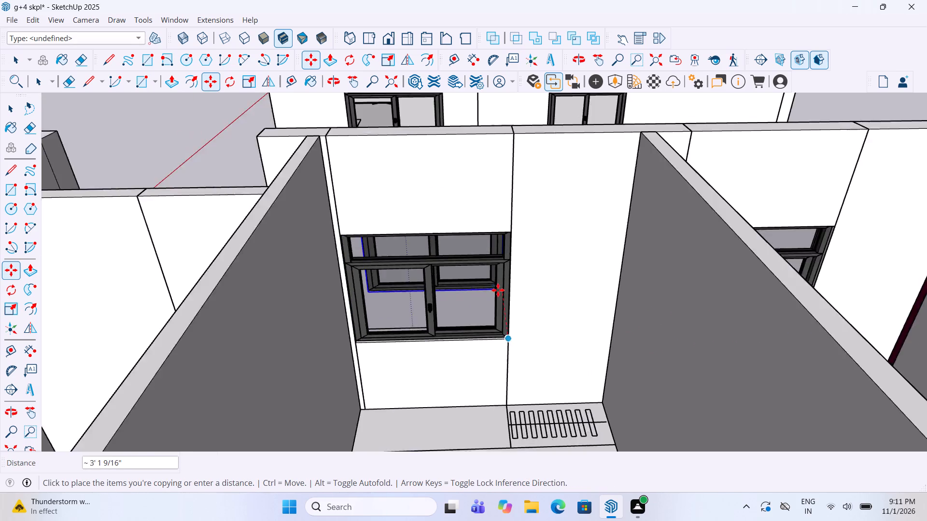
{"action": "scroll", "coordinate": [498, 290], "scroll_direction": "down", "scroll_amount": 5}
{"action": "scroll", "coordinate": [504, 222], "scroll_direction": "down", "scroll_amount": 14}
{"action": "scroll", "coordinate": [549, 360], "scroll_direction": "up", "scroll_amount": 2}
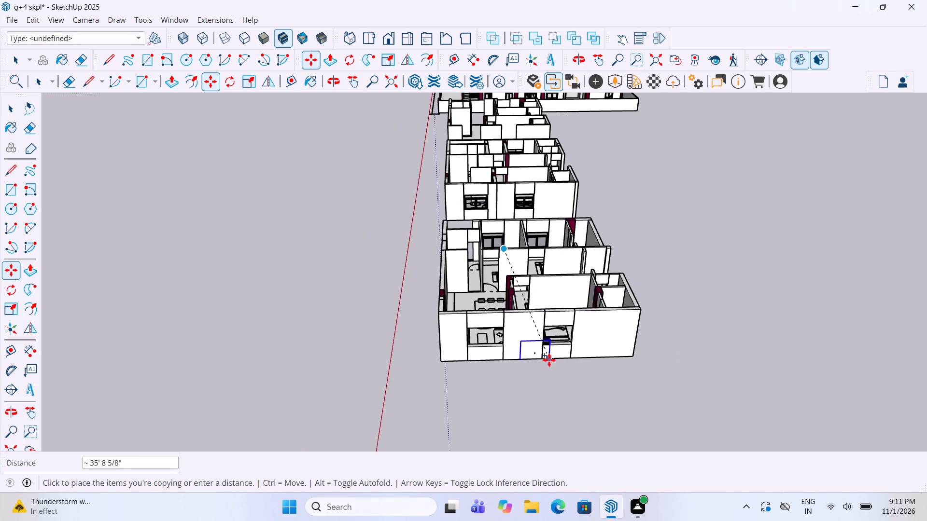
{"action": "scroll", "coordinate": [549, 360], "scroll_direction": "up", "scroll_amount": 18}
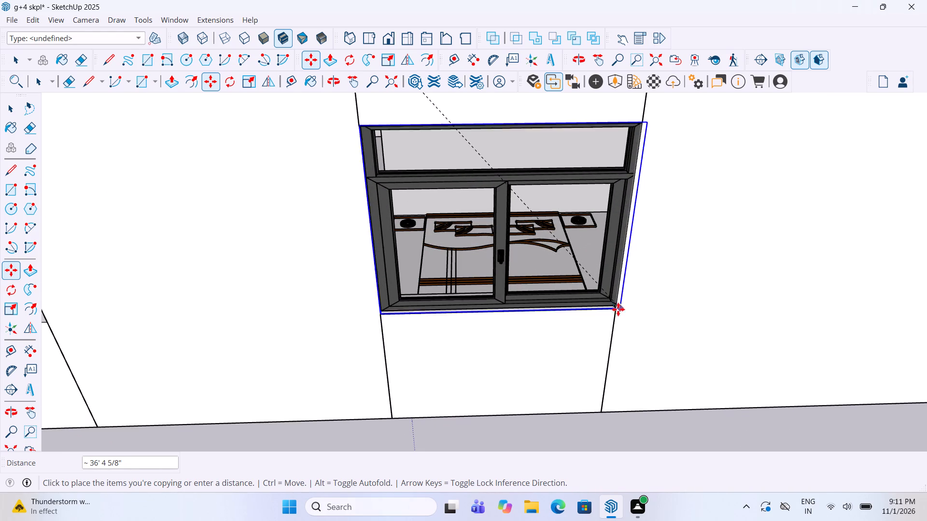
{"action": "left_click", "coordinate": [614, 311]}
Scale the bedroom window's width down so its frame fits between the opening's jambs.
{"action": "key", "text": "s"}
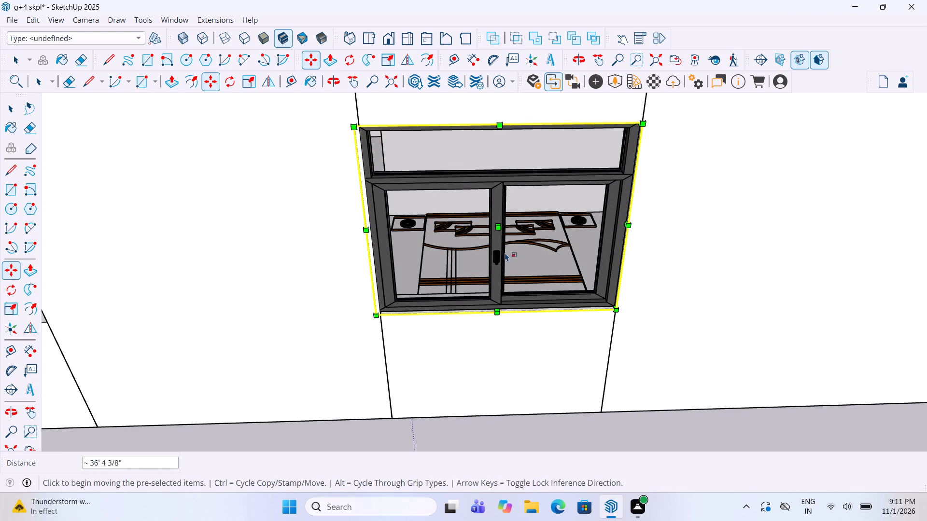
{"action": "left_click", "coordinate": [374, 219]}
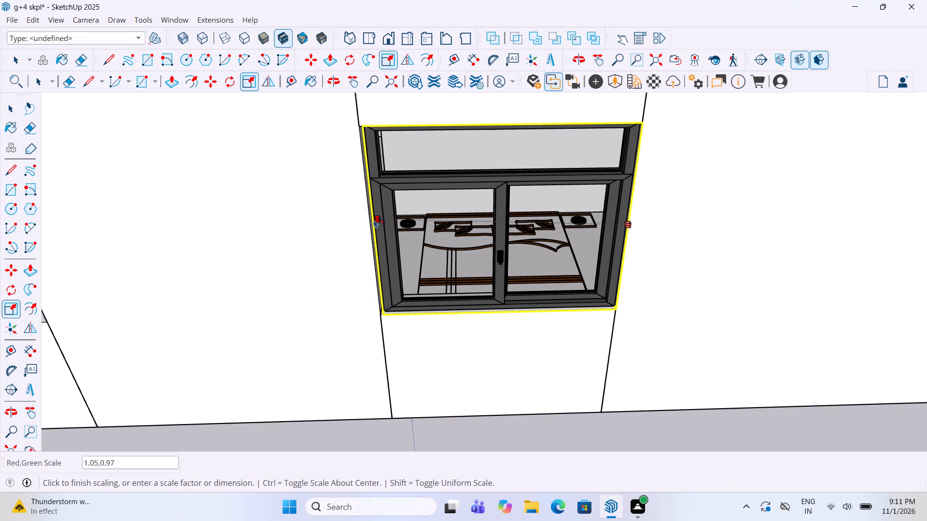
Copy the bedroom window by its lower corner into the neighbouring sitting-room opening of the same exterior wall.
{"action": "key", "text": "m"}
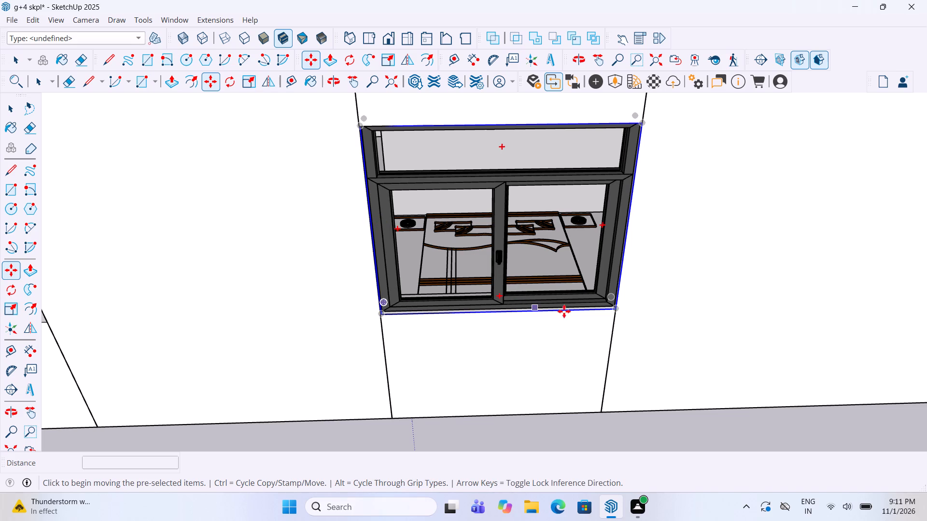
{"action": "left_click", "coordinate": [618, 315]}
{"action": "scroll", "coordinate": [694, 259], "scroll_direction": "down", "scroll_amount": 10}
{"action": "scroll", "coordinate": [416, 209], "scroll_direction": "up", "scroll_amount": 3}
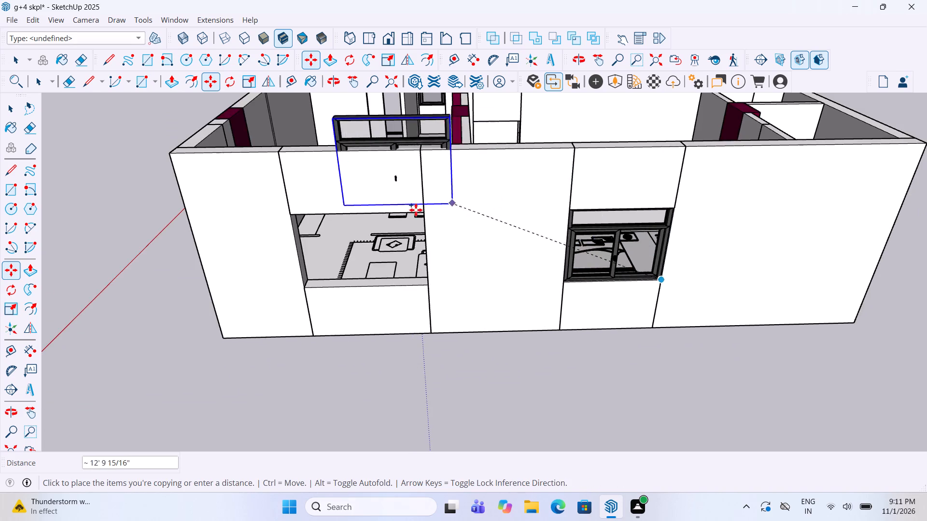
{"action": "scroll", "coordinate": [416, 210], "scroll_direction": "up", "scroll_amount": 2}
{"action": "left_click", "coordinate": [435, 324]}
{"action": "scroll", "coordinate": [324, 279], "scroll_direction": "up", "scroll_amount": 3}
Scale the sitting-room window's width up so its frame reaches the far jamb, and clear the selection.
{"action": "key", "text": "s"}
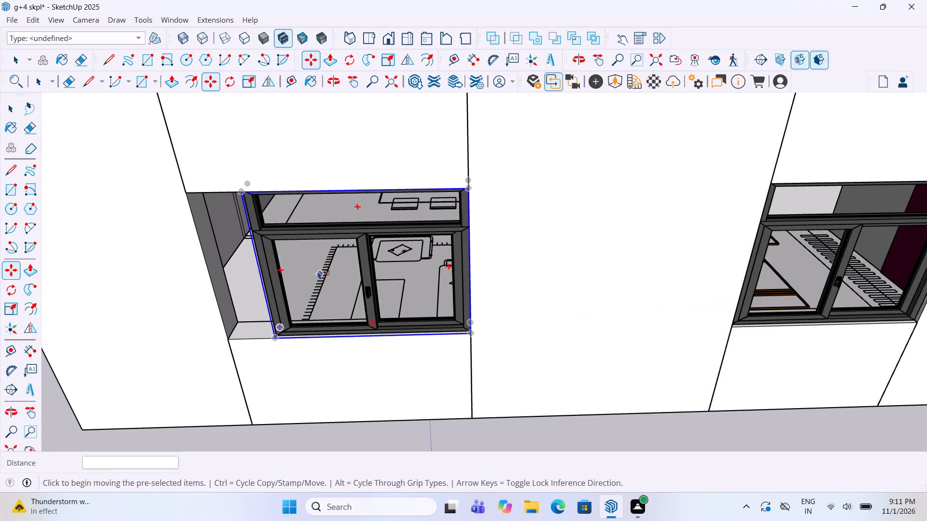
{"action": "left_click_drag", "start_coordinate": [262, 264], "coordinate": [216, 259]}
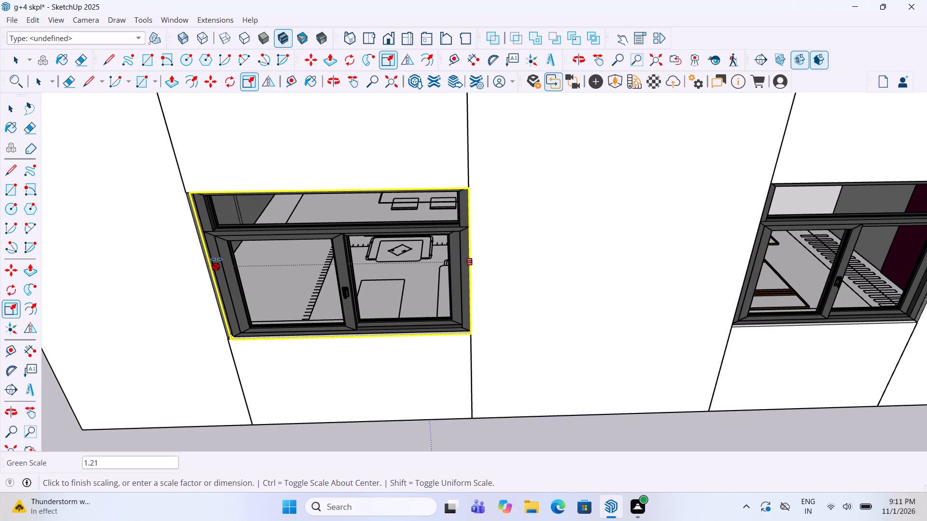
{"action": "left_click_drag", "start_coordinate": [216, 259], "coordinate": [211, 259]}
{"action": "scroll", "coordinate": [455, 256], "scroll_direction": "down", "scroll_amount": 4}
{"action": "key", "text": "space"}
{"action": "key", "text": "space"}
{"action": "left_click", "coordinate": [485, 412]}
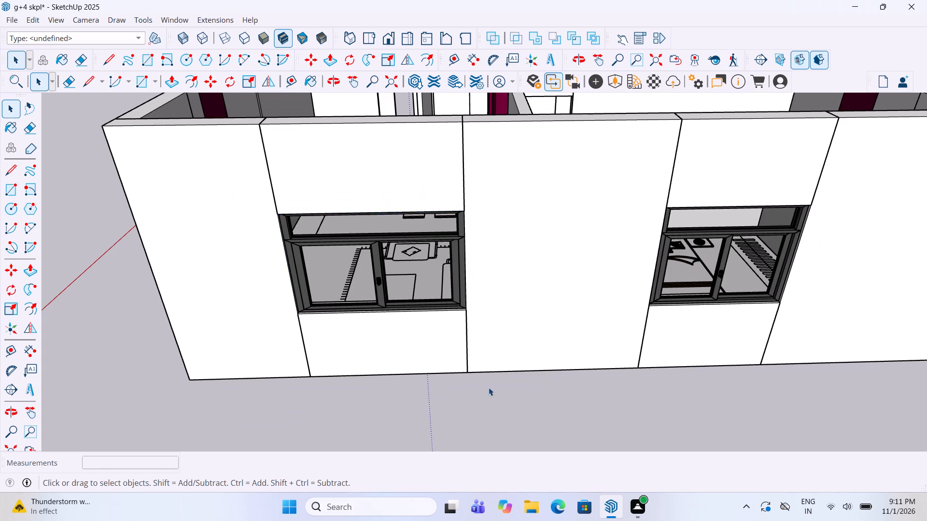
Look over the neighbouring floor plans and check which exterior openings still lack walls and windows.
{"action": "scroll", "coordinate": [496, 320], "scroll_direction": "down", "scroll_amount": 6}
{"action": "scroll", "coordinate": [525, 229], "scroll_direction": "down", "scroll_amount": 6}
{"action": "middle_click_drag", "start_coordinate": [535, 250], "coordinate": [632, 317]}
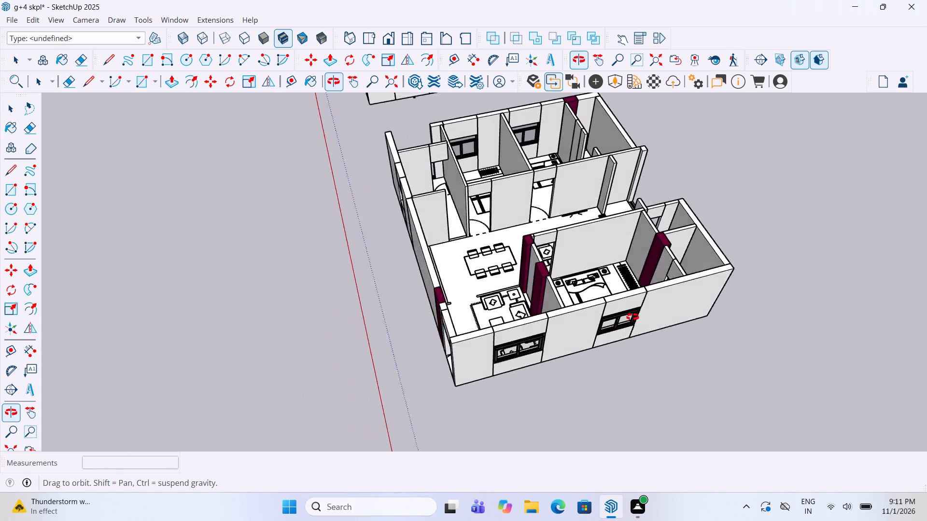
{"action": "middle_click_drag", "start_coordinate": [632, 317], "coordinate": [738, 285]}
{"action": "middle_click_drag", "start_coordinate": [723, 153], "coordinate": [695, 196]}
{"action": "scroll", "coordinate": [695, 196], "scroll_direction": "up", "scroll_amount": 1}
{"action": "scroll", "coordinate": [696, 211], "scroll_direction": "down", "scroll_amount": 11}
{"action": "scroll", "coordinate": [464, 95], "scroll_direction": "up", "scroll_amount": 5}
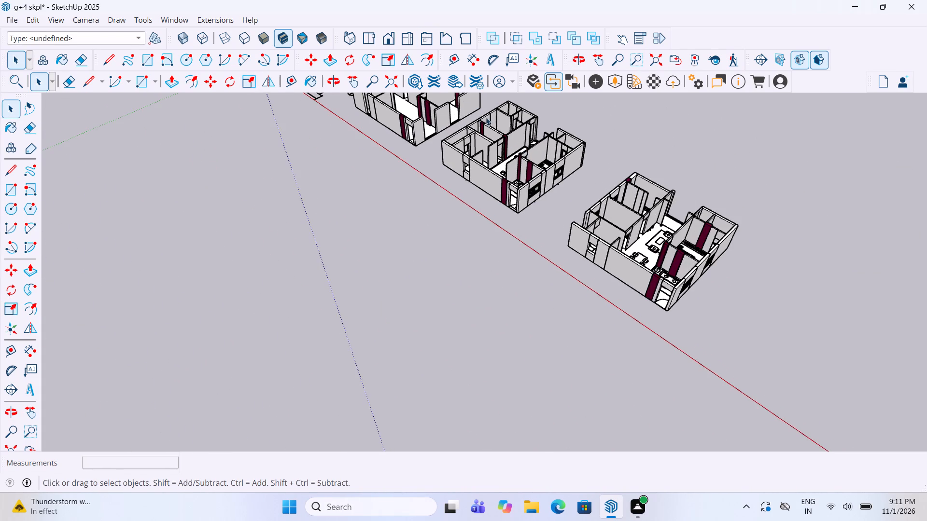
{"action": "scroll", "coordinate": [483, 116], "scroll_direction": "up", "scroll_amount": 14}
{"action": "middle_click_drag", "start_coordinate": [488, 114], "coordinate": [381, 147]}
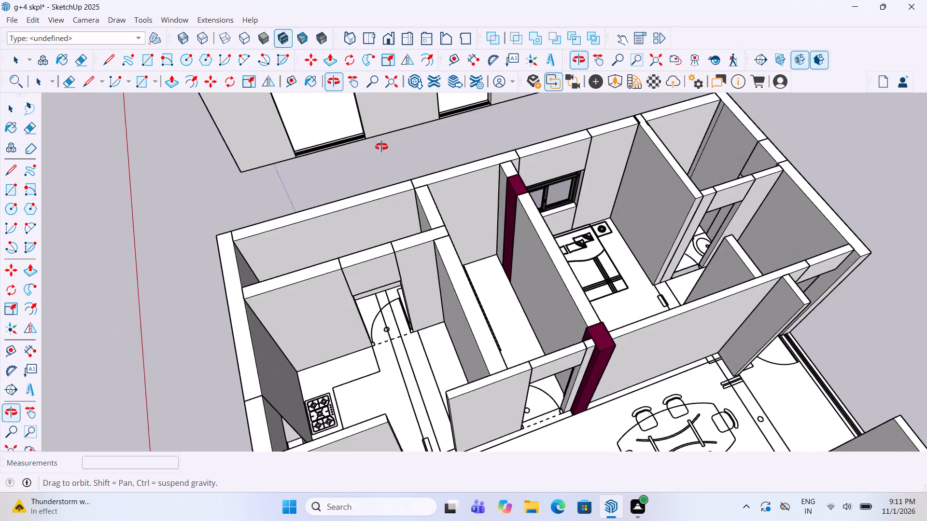
{"action": "middle_click_drag", "start_coordinate": [381, 147], "coordinate": [364, 135]}
{"action": "scroll", "coordinate": [631, 195], "scroll_direction": "up", "scroll_amount": 4}
{"action": "scroll", "coordinate": [631, 195], "scroll_direction": "down", "scroll_amount": 12}
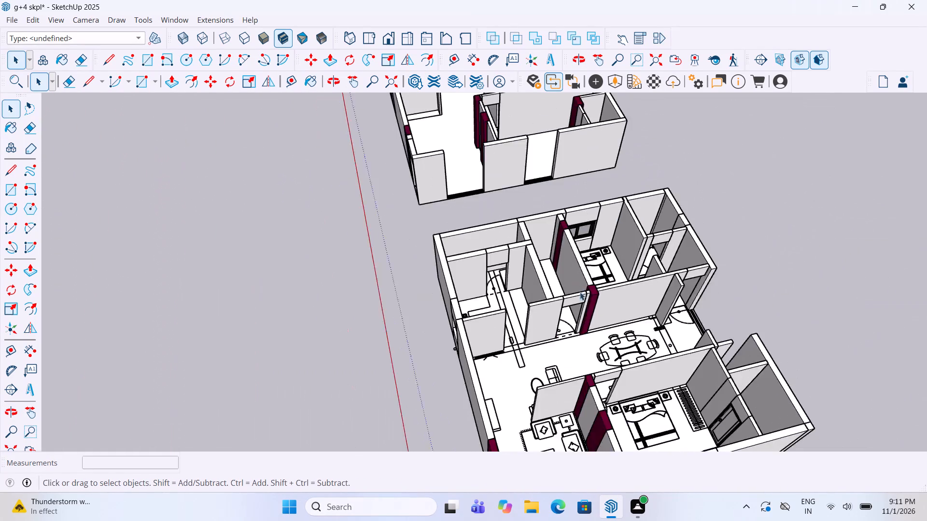
{"action": "scroll", "coordinate": [579, 295], "scroll_direction": "down", "scroll_amount": 5}
{"action": "scroll", "coordinate": [523, 271], "scroll_direction": "down", "scroll_amount": 4}
{"action": "scroll", "coordinate": [516, 131], "scroll_direction": "up", "scroll_amount": 4}
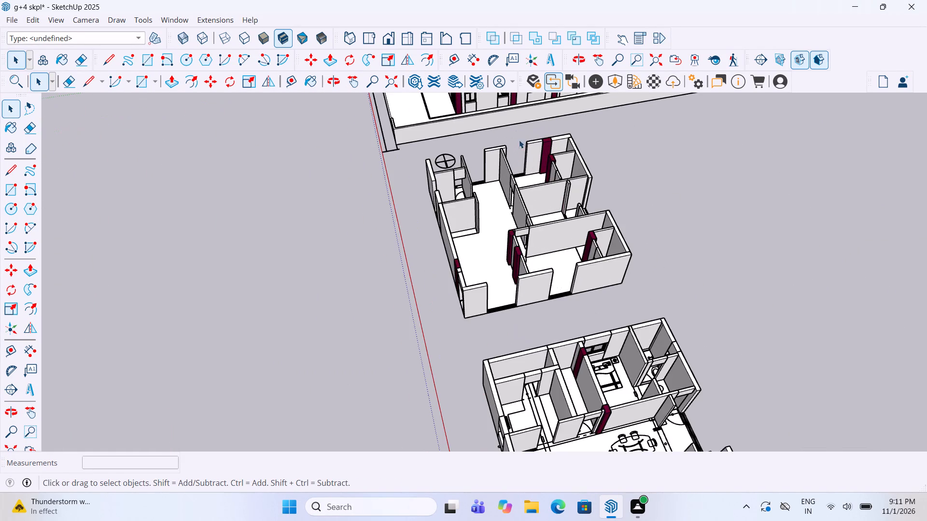
{"action": "scroll", "coordinate": [521, 146], "scroll_direction": "up", "scroll_amount": 10}
{"action": "scroll", "coordinate": [508, 196], "scroll_direction": "down", "scroll_amount": 6}
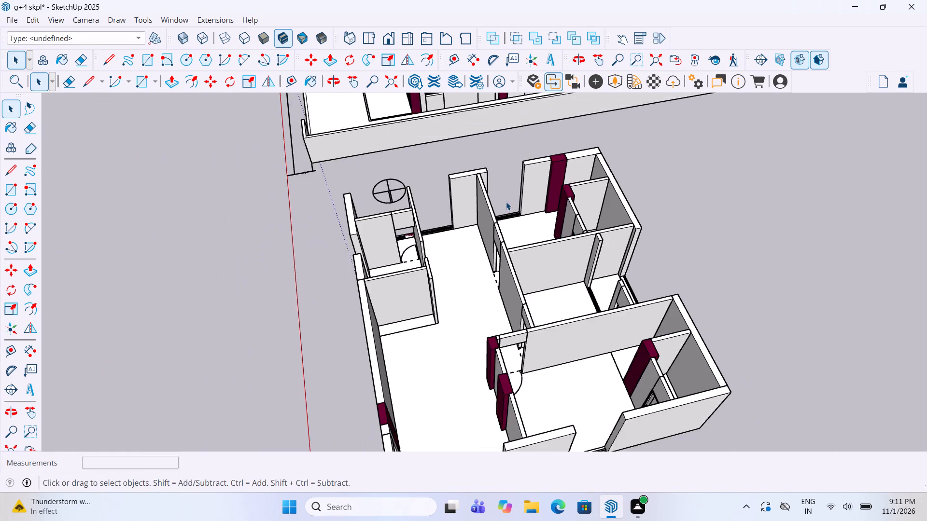
{"action": "scroll", "coordinate": [506, 202], "scroll_direction": "down", "scroll_amount": 6}
{"action": "scroll", "coordinate": [512, 249], "scroll_direction": "up", "scroll_amount": 2}
Raise the floor-level window strip beside the corner entrance of the unfurnished plan by 10', up to the adjoining wall top.
{"action": "middle_click_drag", "start_coordinate": [512, 249], "coordinate": [483, 229]}
{"action": "middle_click_drag", "start_coordinate": [448, 321], "coordinate": [576, 347]}
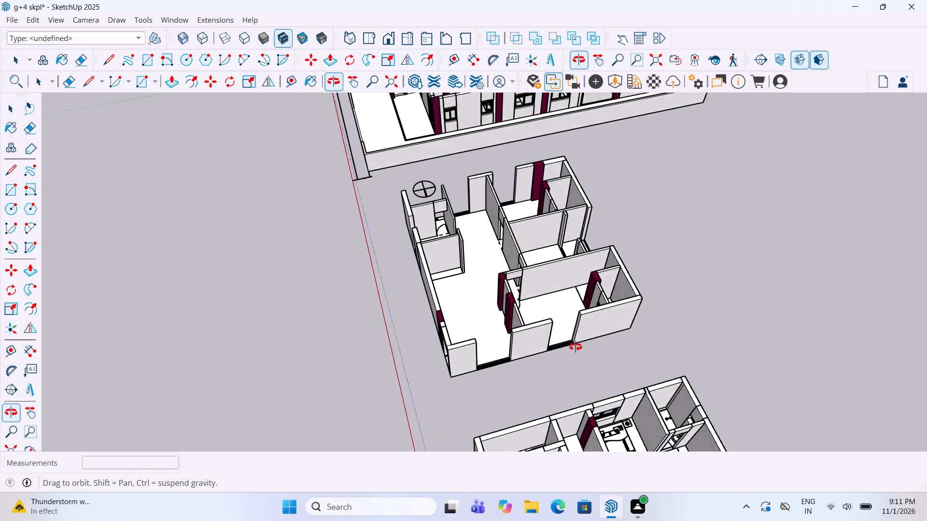
{"action": "middle_click_drag", "start_coordinate": [576, 347], "coordinate": [700, 348]}
{"action": "scroll", "coordinate": [670, 333], "scroll_direction": "up", "scroll_amount": 6}
{"action": "middle_click_drag", "start_coordinate": [650, 328], "coordinate": [577, 302]}
{"action": "scroll", "coordinate": [550, 300], "scroll_direction": "up", "scroll_amount": 3}
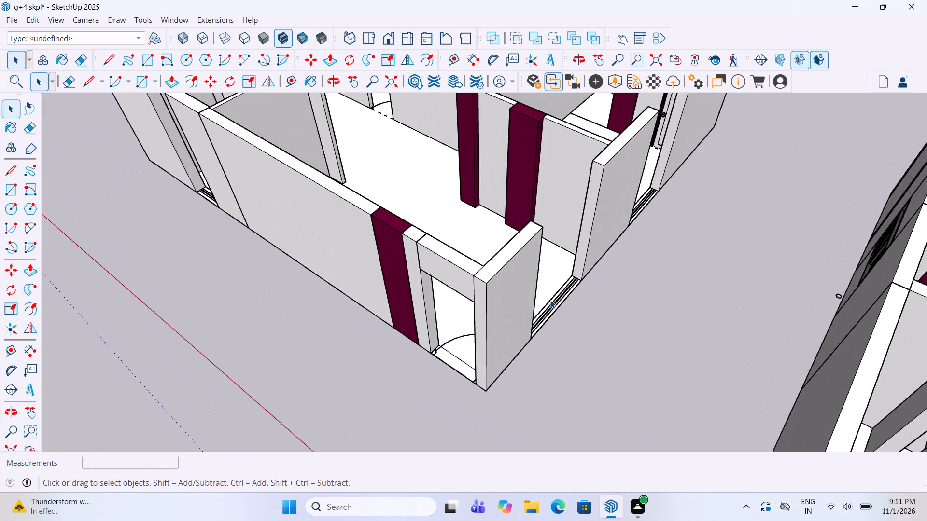
{"action": "scroll", "coordinate": [550, 300], "scroll_direction": "up", "scroll_amount": 4}
{"action": "double_click", "coordinate": [560, 305]}
{"action": "double_click", "coordinate": [555, 294]}
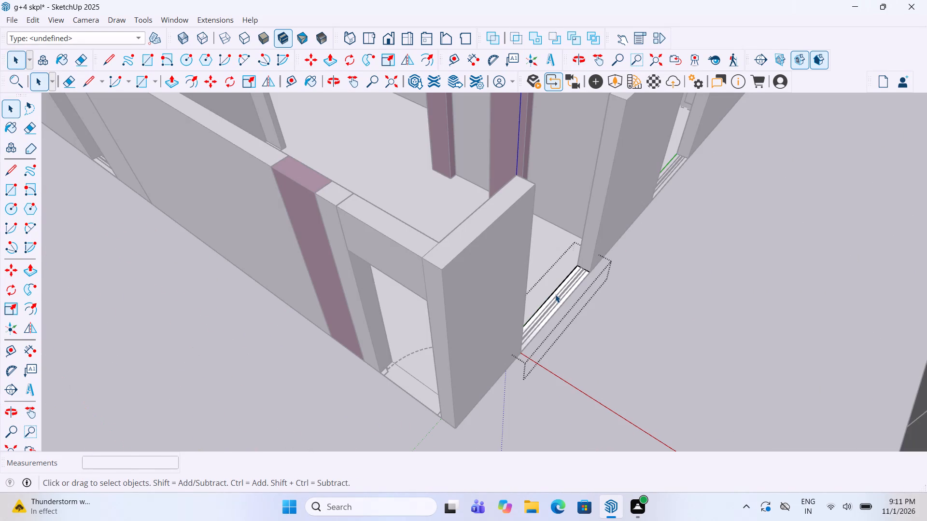
{"action": "key", "text": "p"}
{"action": "left_click", "coordinate": [561, 299]}
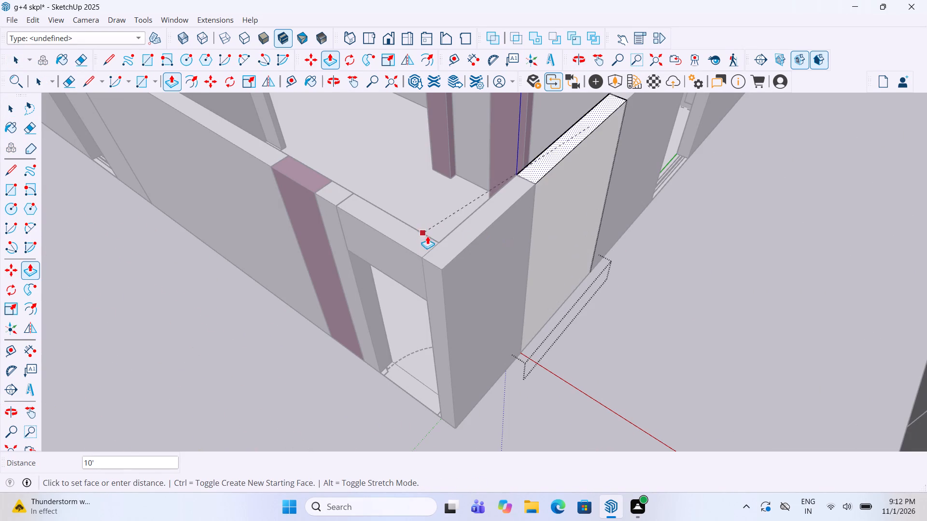
{"action": "left_click", "coordinate": [435, 247]}
{"action": "key", "text": "space"}
{"action": "left_click", "coordinate": [648, 295]}
Place two horizontal guides across the raised wall panel, one 3' above its base and another 4' above the first.
{"action": "scroll", "coordinate": [648, 295], "scroll_direction": "down", "scroll_amount": 2}
{"action": "middle_click_drag", "start_coordinate": [641, 295], "coordinate": [625, 294]}
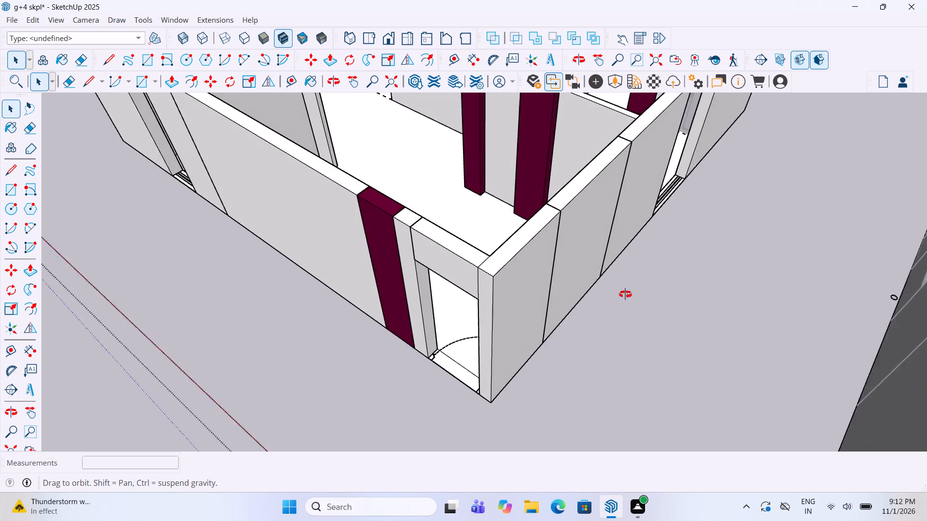
{"action": "middle_click_drag", "start_coordinate": [625, 294], "coordinate": [521, 291]}
{"action": "scroll", "coordinate": [497, 343], "scroll_direction": "down", "scroll_amount": 5}
{"action": "middle_click_drag", "start_coordinate": [505, 351], "coordinate": [462, 356]}
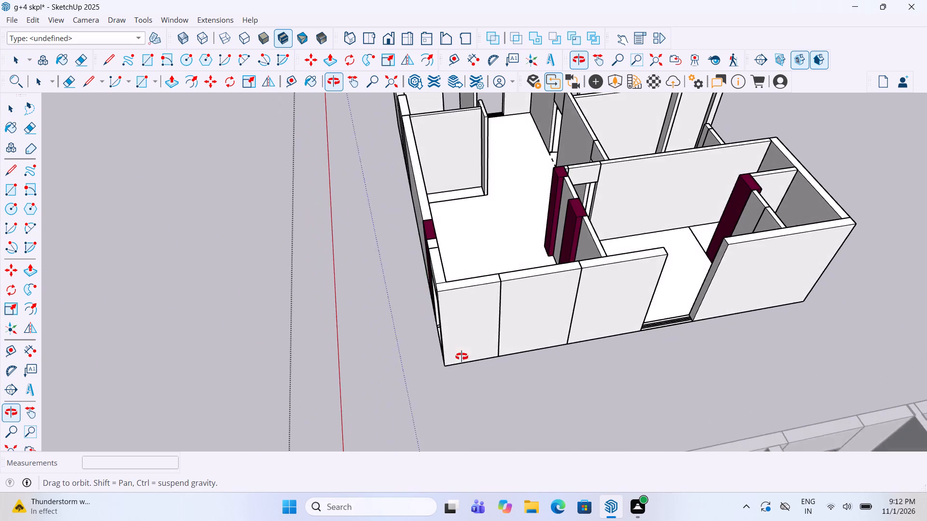
{"action": "middle_click_drag", "start_coordinate": [462, 356], "coordinate": [458, 370]}
{"action": "scroll", "coordinate": [536, 325], "scroll_direction": "up", "scroll_amount": 3}
{"action": "middle_click_drag", "start_coordinate": [627, 286], "coordinate": [578, 348]}
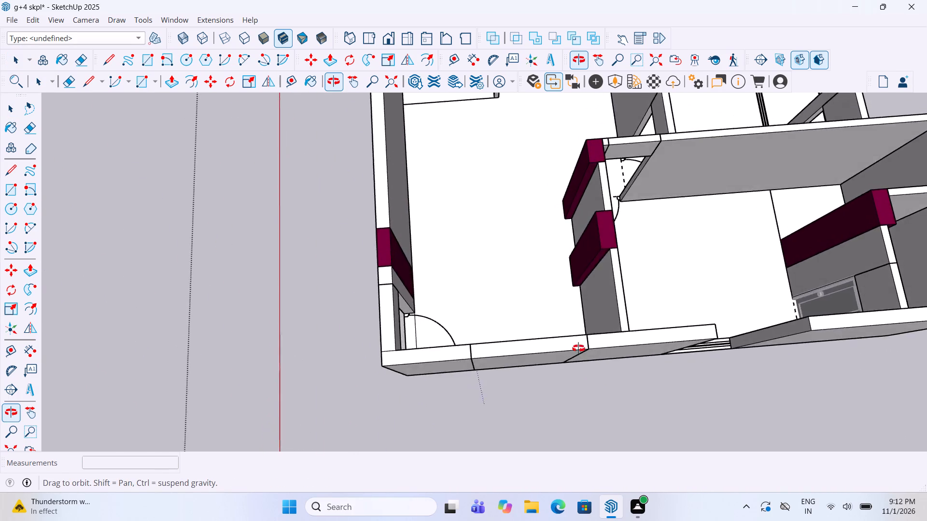
{"action": "middle_click_drag", "start_coordinate": [578, 348], "coordinate": [558, 315]}
{"action": "left_click", "coordinate": [20, 345]}
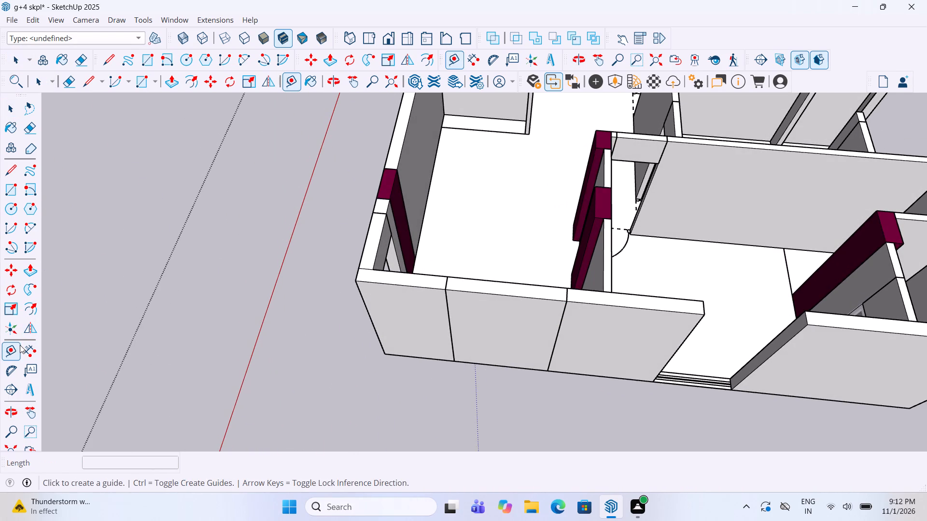
{"action": "middle_click_drag", "start_coordinate": [342, 315], "coordinate": [371, 268]}
{"action": "left_click", "coordinate": [478, 360]}
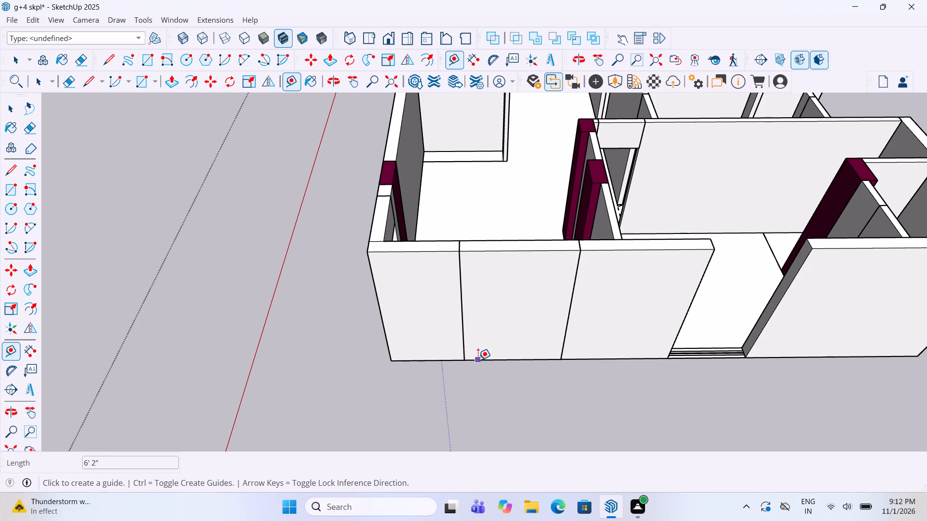
{"action": "type", "text": "3'"}
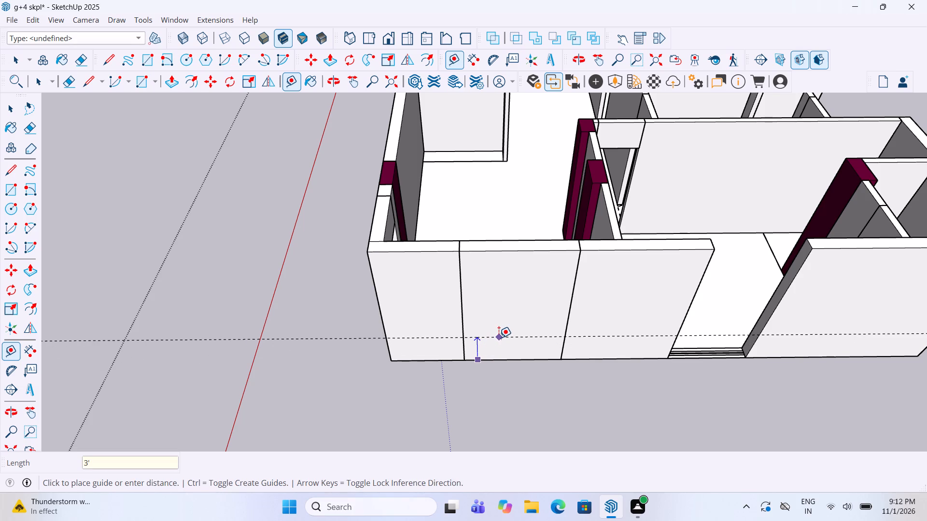
{"action": "key", "text": "Return"}
{"action": "left_click", "coordinate": [487, 331]}
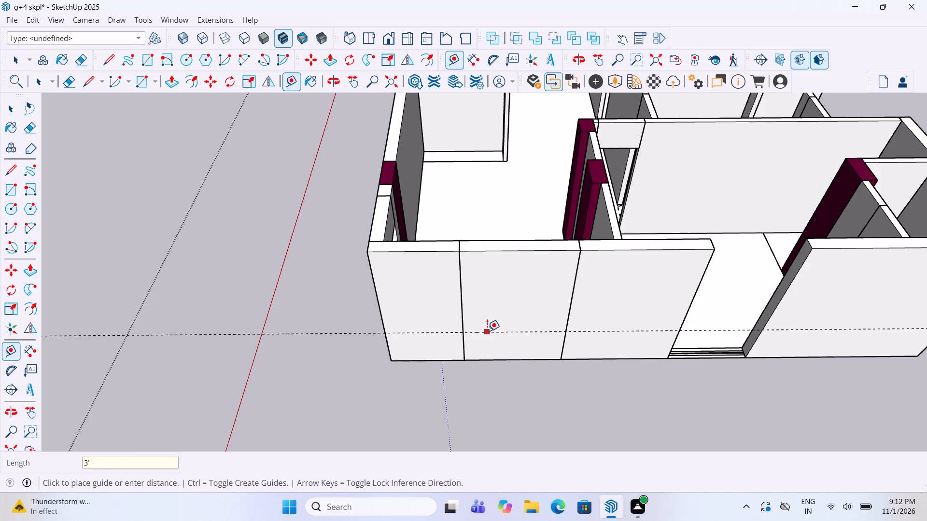
{"action": "type", "text": "4'"}
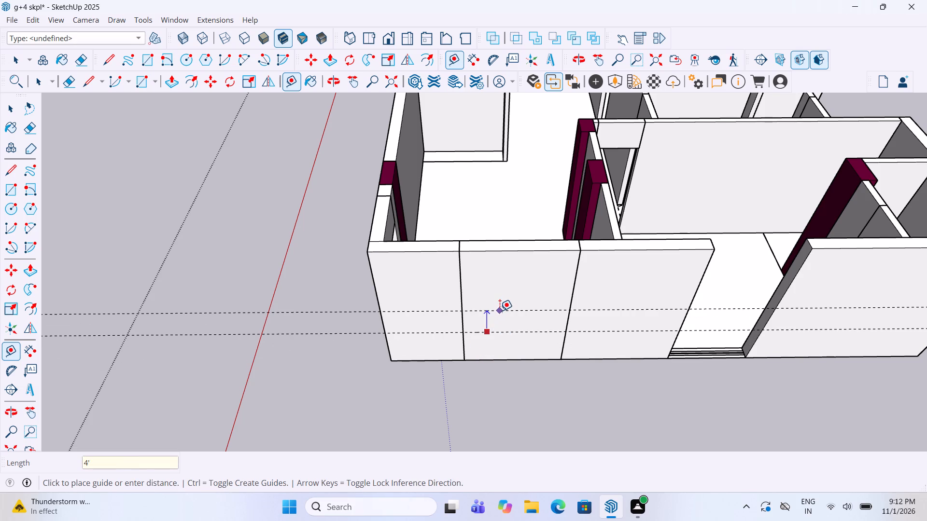
{"action": "key", "text": "Return"}
Draw a 4' high rectangle between the two guides across the full width of the raised wall panel, inside its group.
{"action": "key", "text": "space"}
{"action": "left_click", "coordinate": [500, 311]}
{"action": "double_click", "coordinate": [500, 311]}
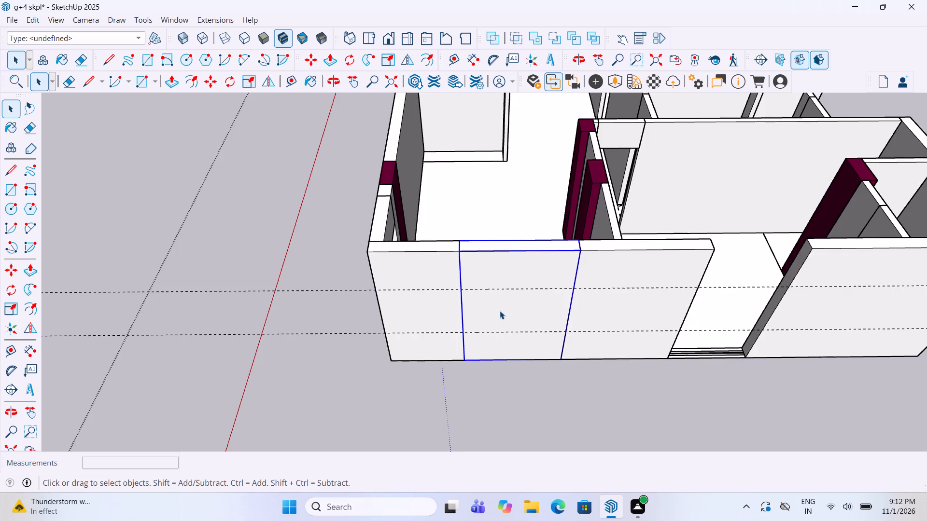
{"action": "left_click", "coordinate": [11, 193]}
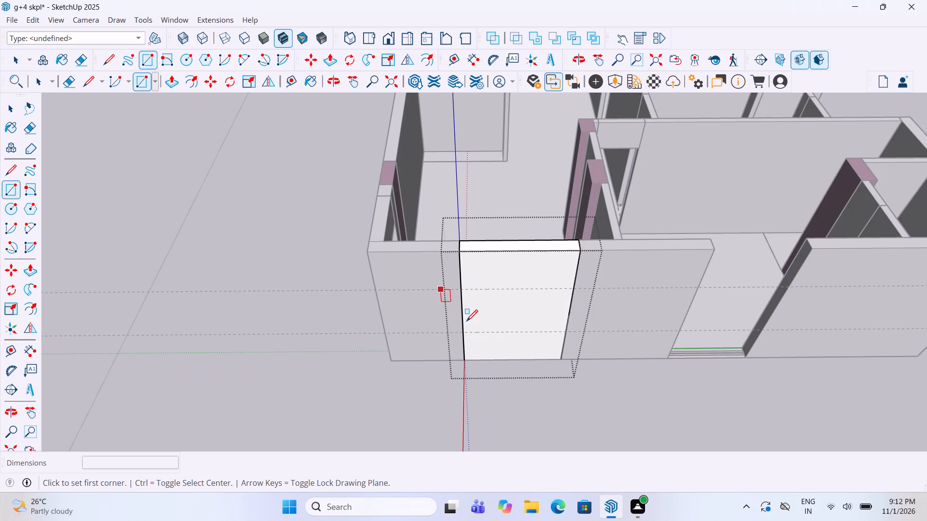
{"action": "left_click", "coordinate": [464, 334]}
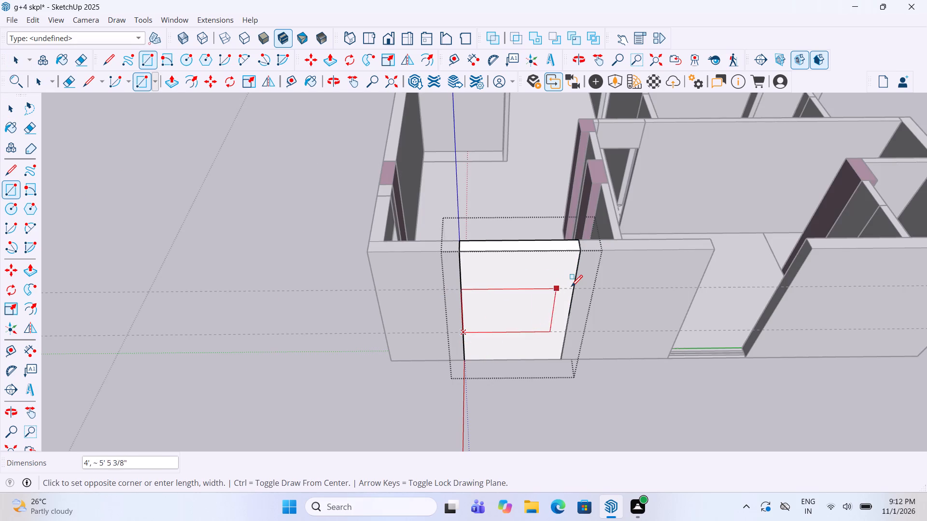
{"action": "left_click", "coordinate": [573, 288]}
Push the 4' high rectangle through the full thickness of the raised wall panel to cut the window opening, and leave the group.
{"action": "key", "text": "p"}
{"action": "left_click", "coordinate": [542, 316]}
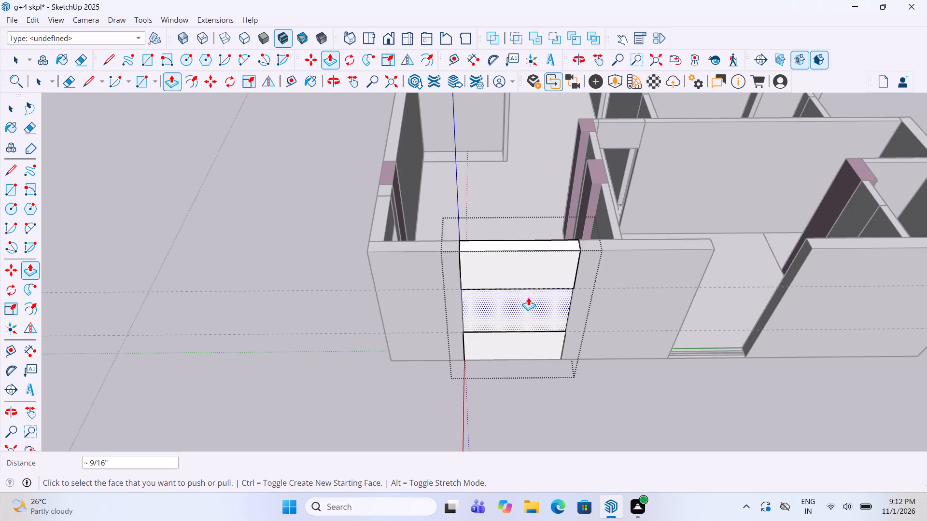
{"action": "middle_click_drag", "start_coordinate": [524, 292], "coordinate": [517, 261]}
{"action": "middle_click", "coordinate": [518, 257]}
{"action": "scroll", "coordinate": [518, 256], "scroll_direction": "up", "scroll_amount": 4}
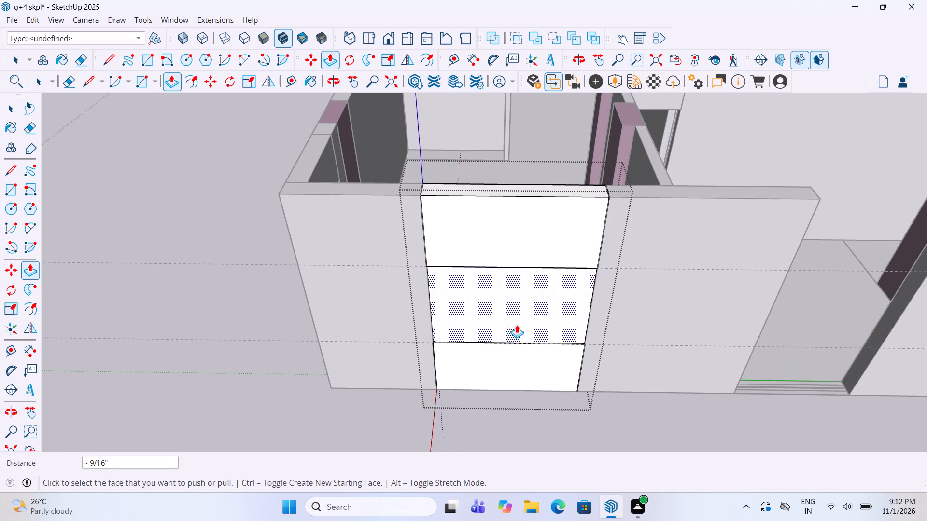
{"action": "left_click", "coordinate": [514, 315]}
{"action": "left_click", "coordinate": [520, 278]}
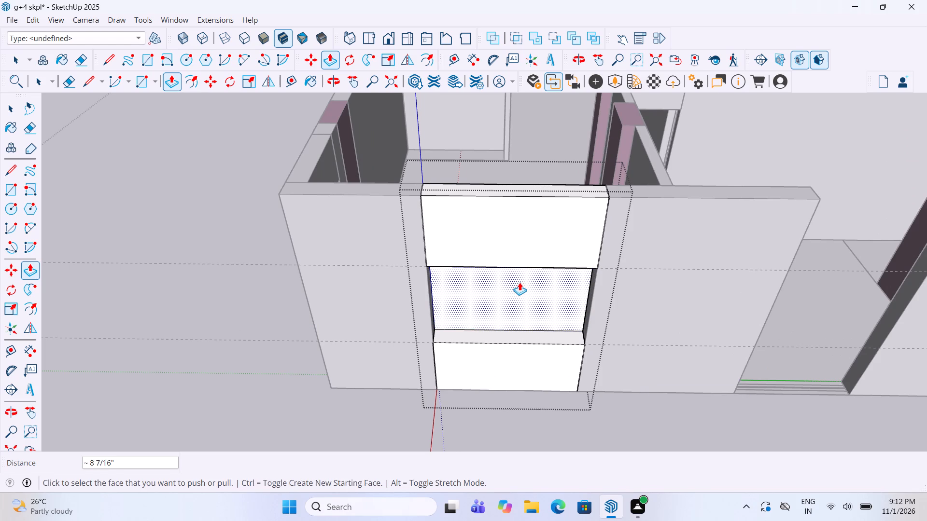
{"action": "left_click", "coordinate": [520, 287]}
{"action": "key", "text": "Delete"}
{"action": "key", "text": "space"}
{"action": "left_click", "coordinate": [238, 347]}
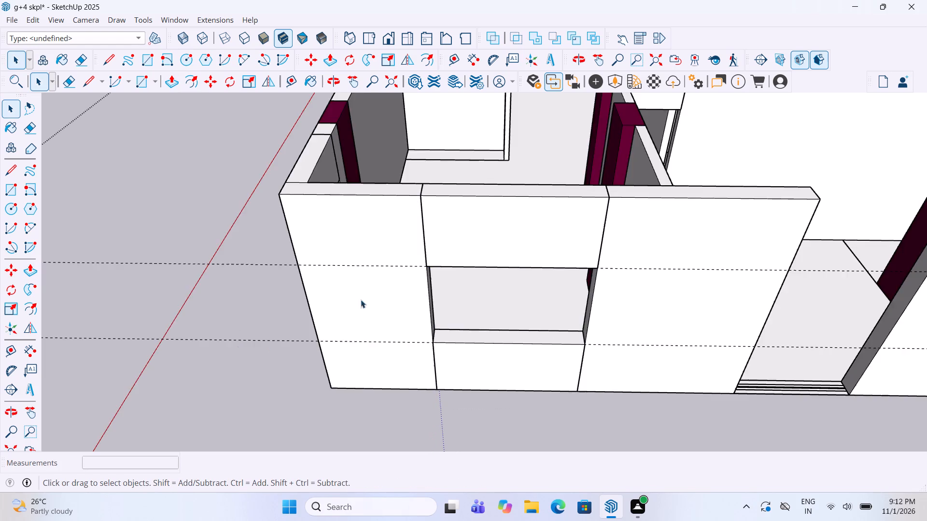
On the opposite exterior side of the plan, raise the first floor-level window strip up to the adjoining wall top.
{"action": "scroll", "coordinate": [369, 297], "scroll_direction": "down", "scroll_amount": 10}
{"action": "middle_click_drag", "start_coordinate": [702, 249], "coordinate": [729, 372]}
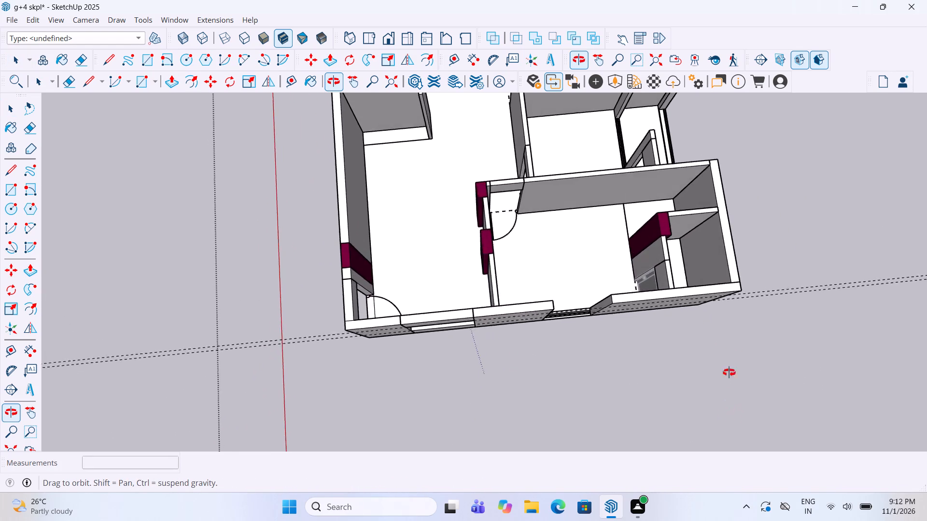
{"action": "middle_click_drag", "start_coordinate": [729, 372], "coordinate": [730, 310]}
{"action": "scroll", "coordinate": [573, 384], "scroll_direction": "down", "scroll_amount": 7}
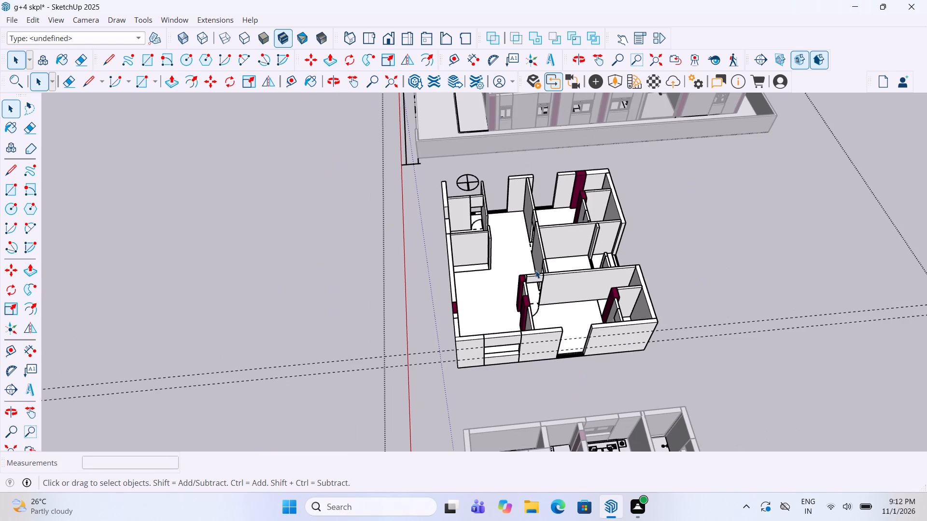
{"action": "scroll", "coordinate": [513, 209], "scroll_direction": "up", "scroll_amount": 6}
{"action": "middle_click_drag", "start_coordinate": [382, 234], "coordinate": [926, 232]}
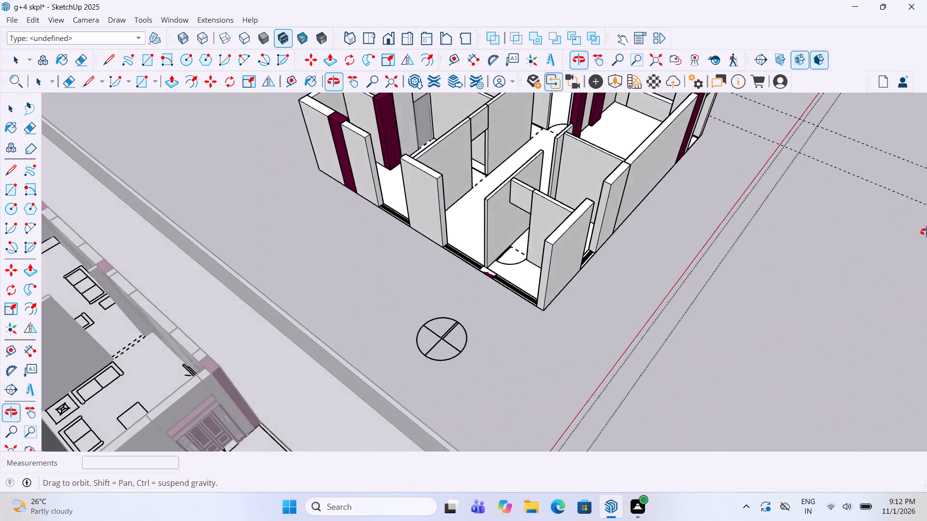
{"action": "middle_click_drag", "start_coordinate": [926, 232], "coordinate": [926, 232]}
{"action": "middle_click_drag", "start_coordinate": [532, 180], "coordinate": [763, 209]}
{"action": "scroll", "coordinate": [255, 319], "scroll_direction": "up", "scroll_amount": 7}
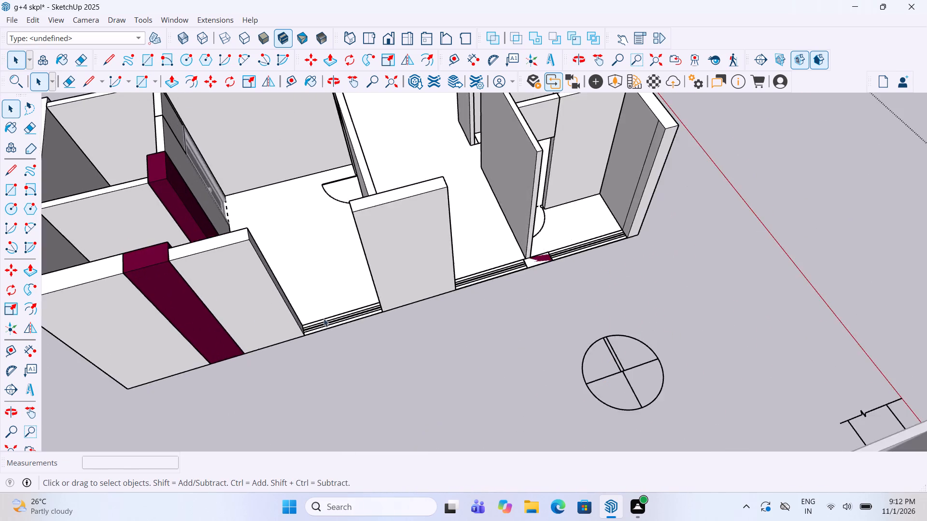
{"action": "scroll", "coordinate": [323, 318], "scroll_direction": "up", "scroll_amount": 4}
{"action": "double_click", "coordinate": [330, 323]}
{"action": "key", "text": "p"}
{"action": "left_click", "coordinate": [337, 323]}
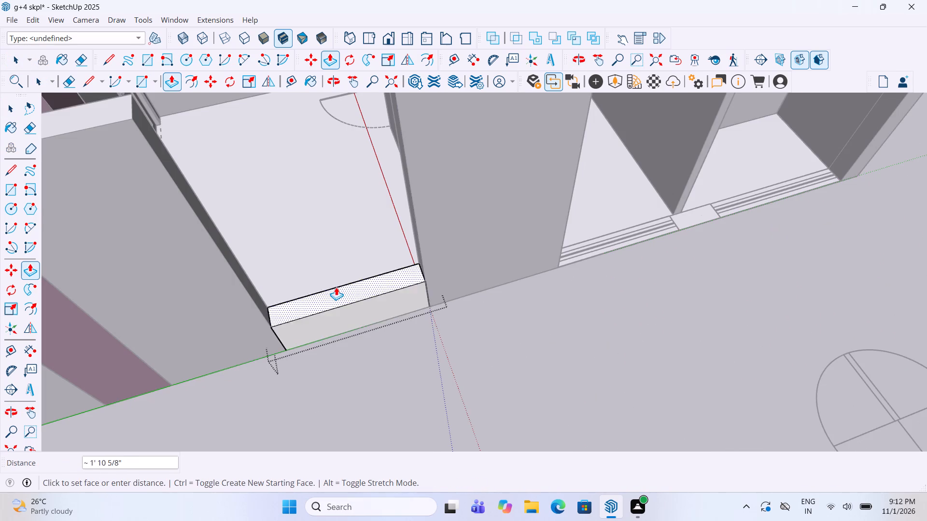
{"action": "scroll", "coordinate": [336, 287], "scroll_direction": "down", "scroll_amount": 5}
{"action": "left_click", "coordinate": [218, 206]}
{"action": "key", "text": "space"}
{"action": "left_click", "coordinate": [400, 350]}
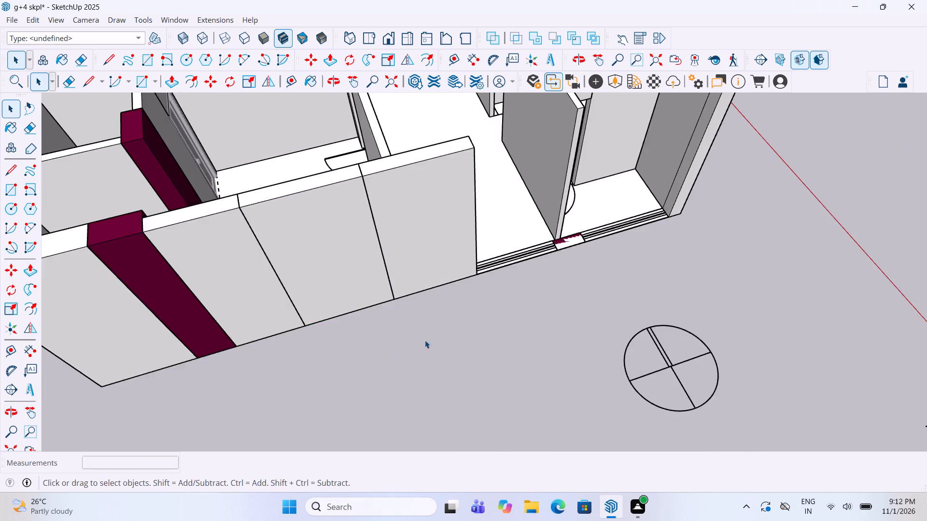
Place two horizontal guides across the newly raised panel, one 3' above its base and another 4' above the first.
{"action": "scroll", "coordinate": [505, 304], "scroll_direction": "down", "scroll_amount": 1}
{"action": "middle_click_drag", "start_coordinate": [498, 299], "coordinate": [473, 283]}
{"action": "left_click", "coordinate": [4, 354]}
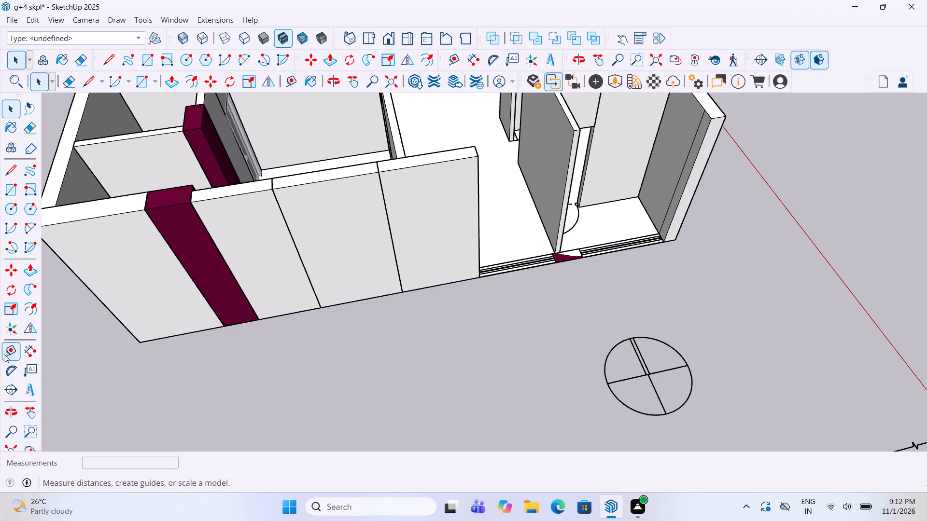
{"action": "left_click", "coordinate": [332, 305]}
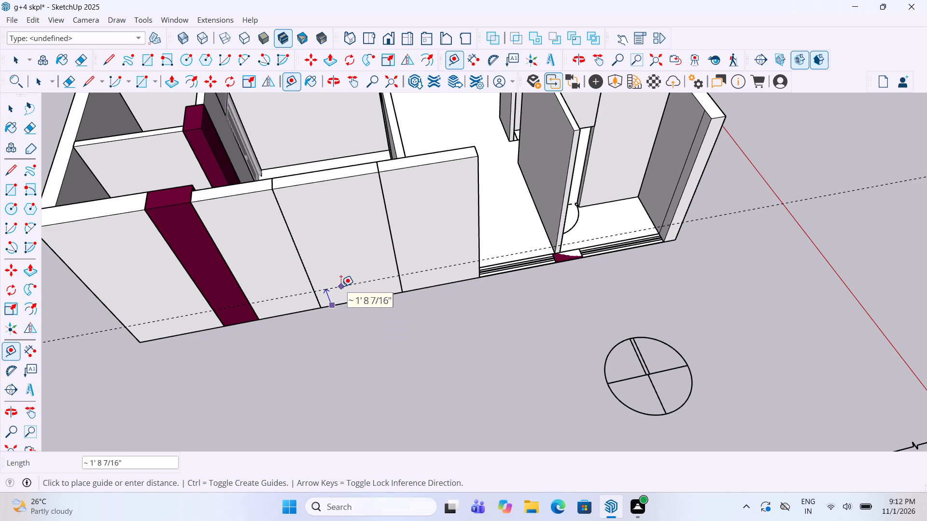
{"action": "type", "text": "3'"}
{"action": "key", "text": "Return"}
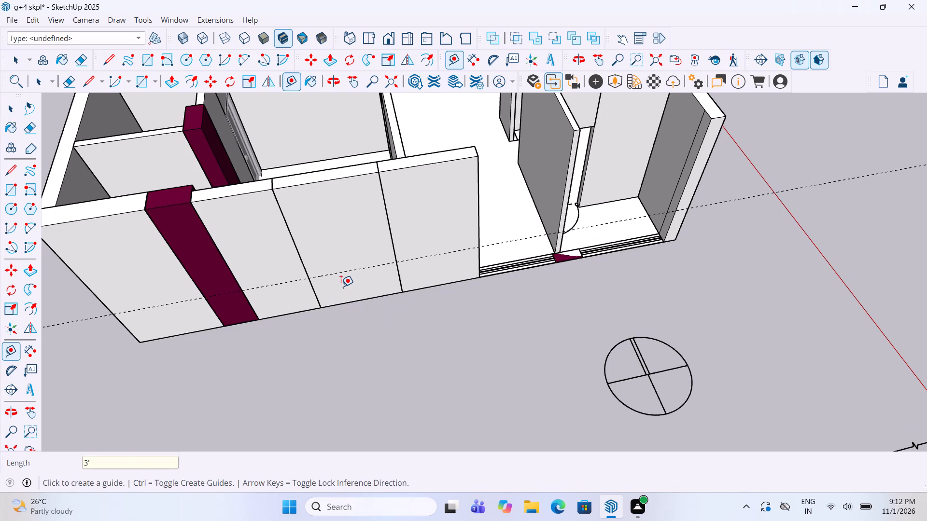
{"action": "left_click", "coordinate": [331, 272]}
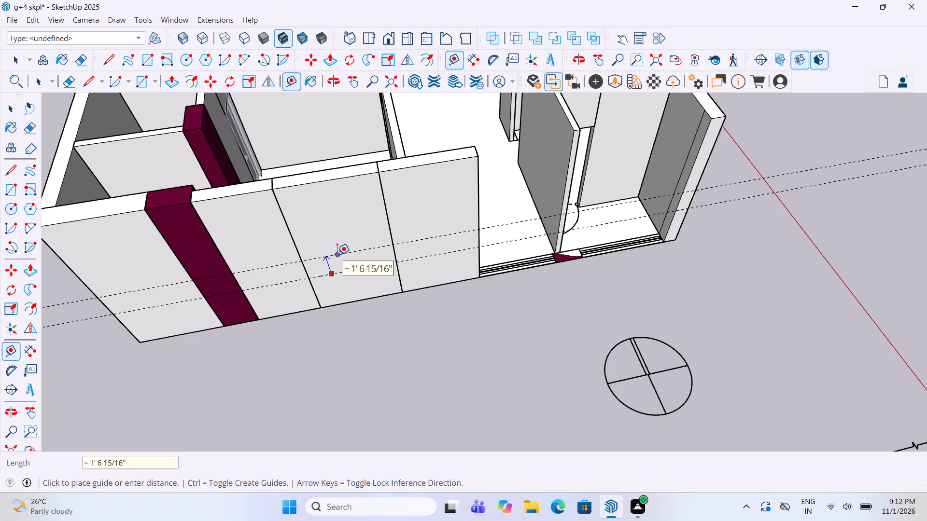
{"action": "type", "text": "4'"}
{"action": "key", "text": "Return"}
Draw a 4' by 5' rectangle between the two guides across the raised panel's full width, inside its group.
{"action": "key", "text": "space"}
{"action": "double_click", "coordinate": [337, 255]}
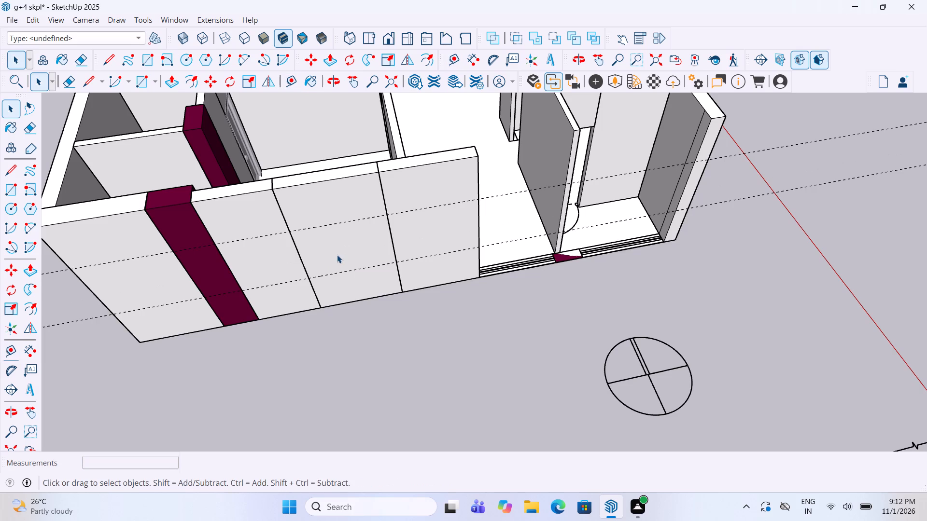
{"action": "left_click", "coordinate": [14, 186]}
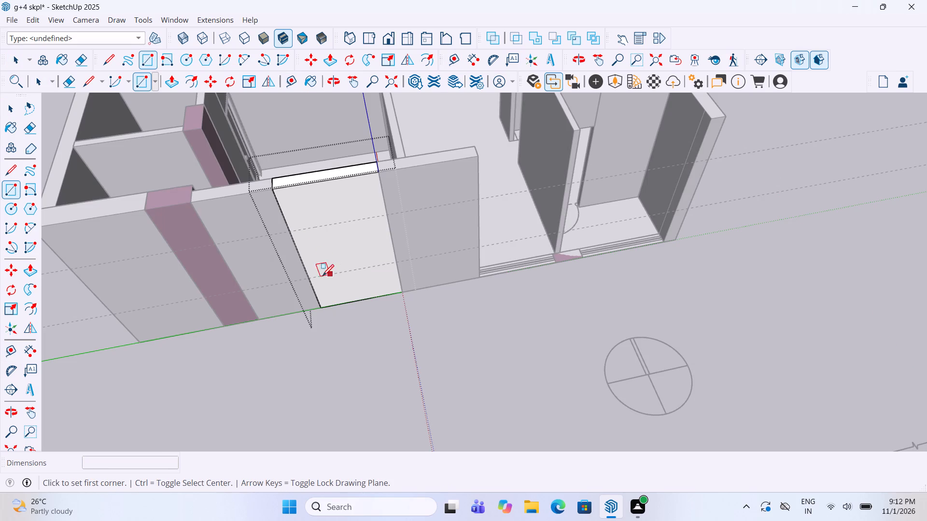
{"action": "left_click", "coordinate": [311, 279]}
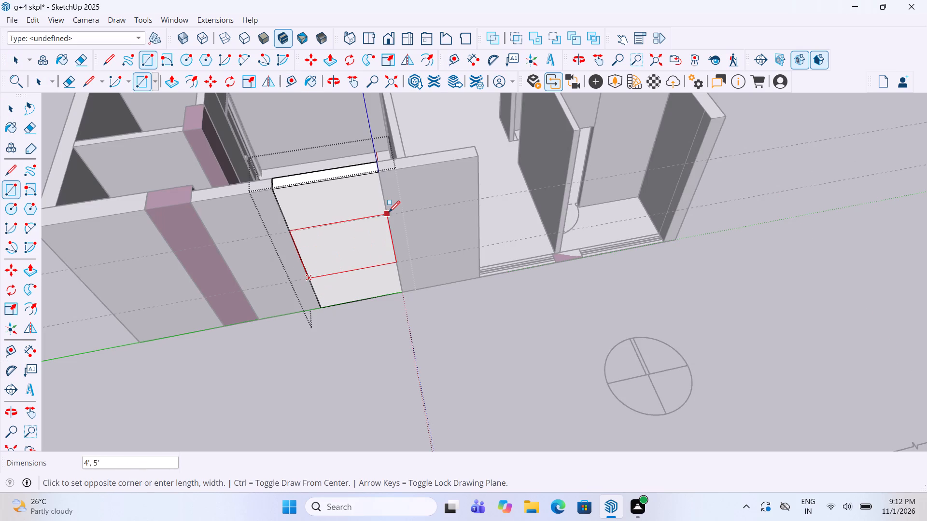
{"action": "double_click", "coordinate": [389, 215]}
{"action": "key", "text": "space"}
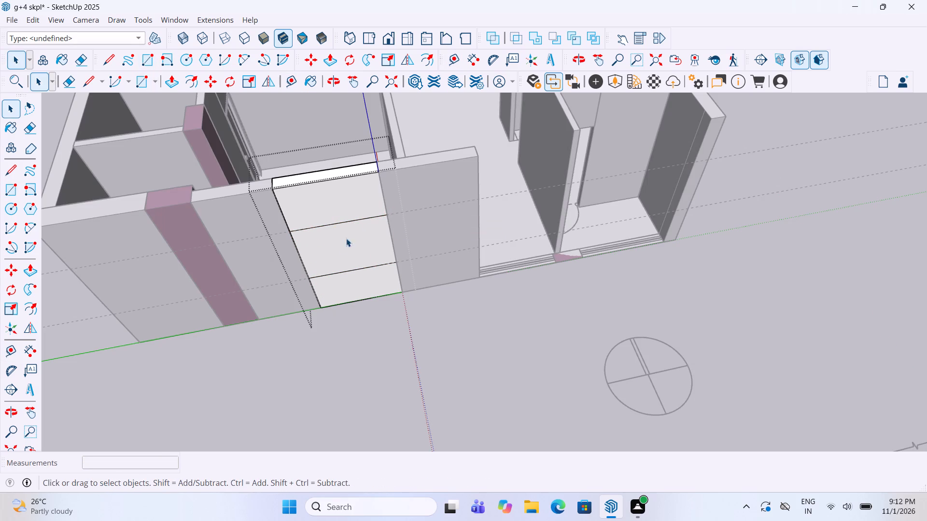
Push the rectangle 9" through the raised panel to cut the window opening, and leave the group.
{"action": "key", "text": "p"}
{"action": "left_click", "coordinate": [348, 258]}
{"action": "triple_click", "coordinate": [369, 232]}
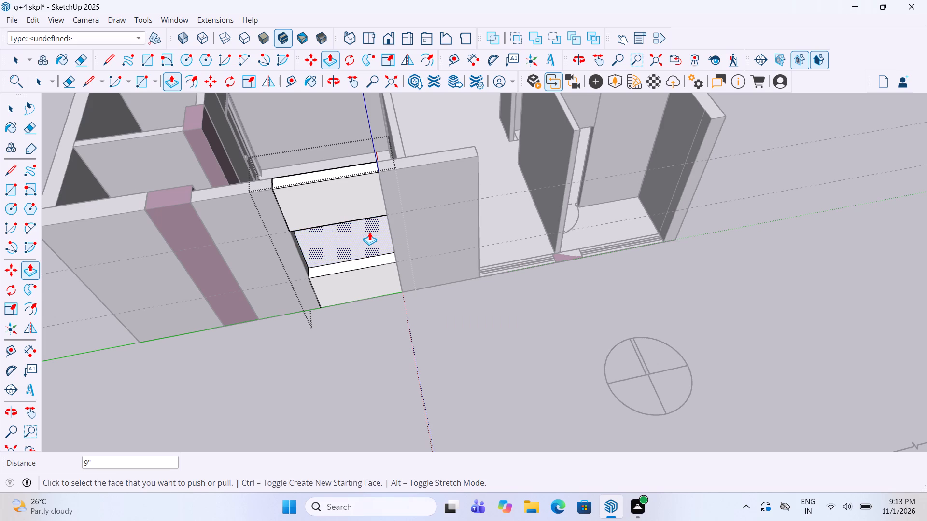
{"action": "key", "text": "Delete"}
{"action": "double_click", "coordinate": [361, 230]}
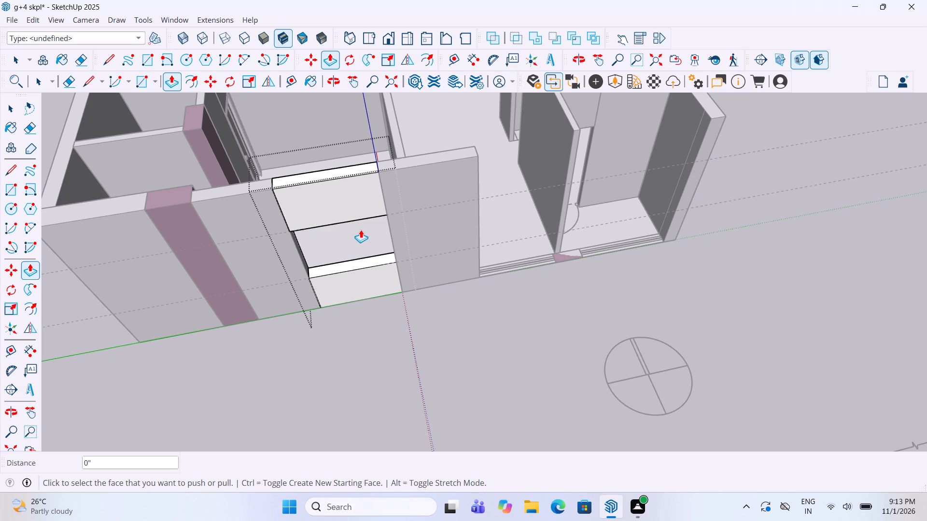
{"action": "key", "text": "space"}
{"action": "left_click", "coordinate": [362, 236]}
{"action": "left_click", "coordinate": [362, 236]}
{"action": "triple_click", "coordinate": [364, 243]}
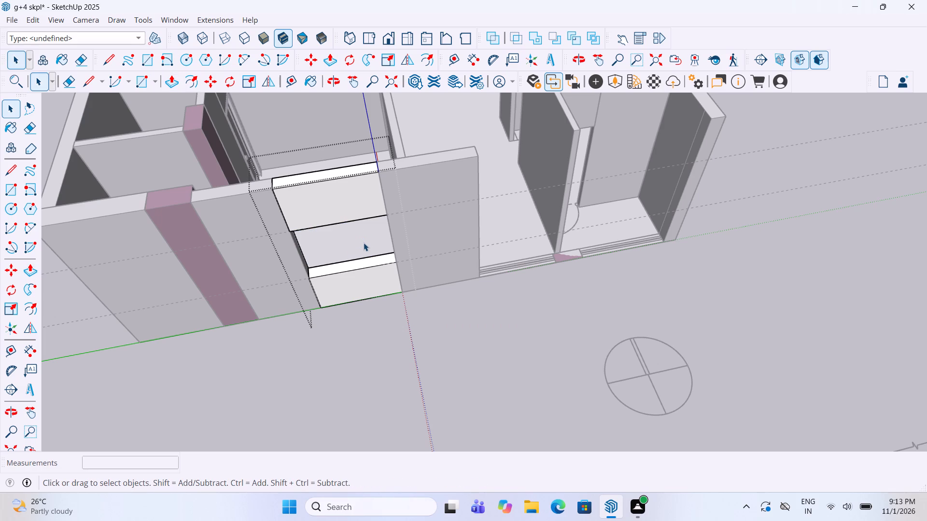
{"action": "key", "text": "space"}
{"action": "left_click", "coordinate": [681, 296]}
Raise the short purple column between the two remaining window strips up to the adjoining wall top.
{"action": "scroll", "coordinate": [680, 296], "scroll_direction": "down", "scroll_amount": 3}
{"action": "middle_click_drag", "start_coordinate": [655, 279], "coordinate": [645, 270]}
{"action": "scroll", "coordinate": [359, 222], "scroll_direction": "up", "scroll_amount": 4}
{"action": "middle_click_drag", "start_coordinate": [452, 236], "coordinate": [515, 378]}
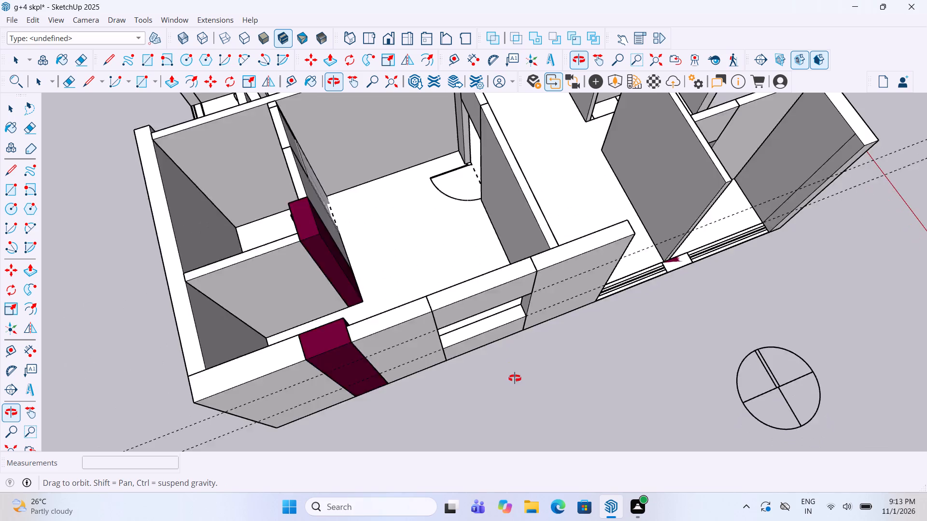
{"action": "middle_click_drag", "start_coordinate": [515, 378], "coordinate": [714, 203]}
{"action": "scroll", "coordinate": [715, 198], "scroll_direction": "down", "scroll_amount": 6}
{"action": "scroll", "coordinate": [705, 240], "scroll_direction": "up", "scroll_amount": 5}
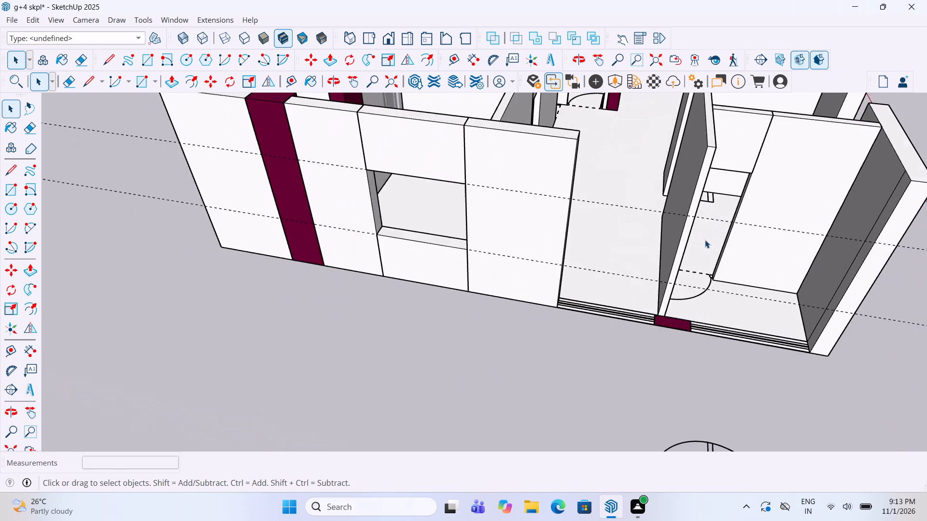
{"action": "middle_click_drag", "start_coordinate": [705, 244], "coordinate": [725, 324]}
{"action": "scroll", "coordinate": [618, 280], "scroll_direction": "down", "scroll_amount": 3}
{"action": "scroll", "coordinate": [664, 352], "scroll_direction": "up", "scroll_amount": 6}
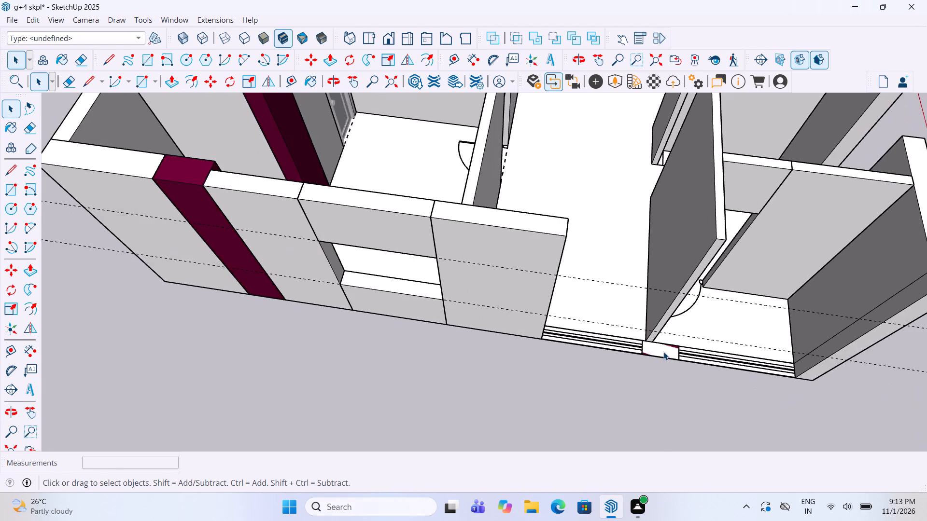
{"action": "scroll", "coordinate": [663, 352], "scroll_direction": "up", "scroll_amount": 2}
{"action": "double_click", "coordinate": [662, 351]}
{"action": "key", "text": "p"}
{"action": "left_click", "coordinate": [658, 348]}
{"action": "scroll", "coordinate": [659, 328], "scroll_direction": "down", "scroll_amount": 5}
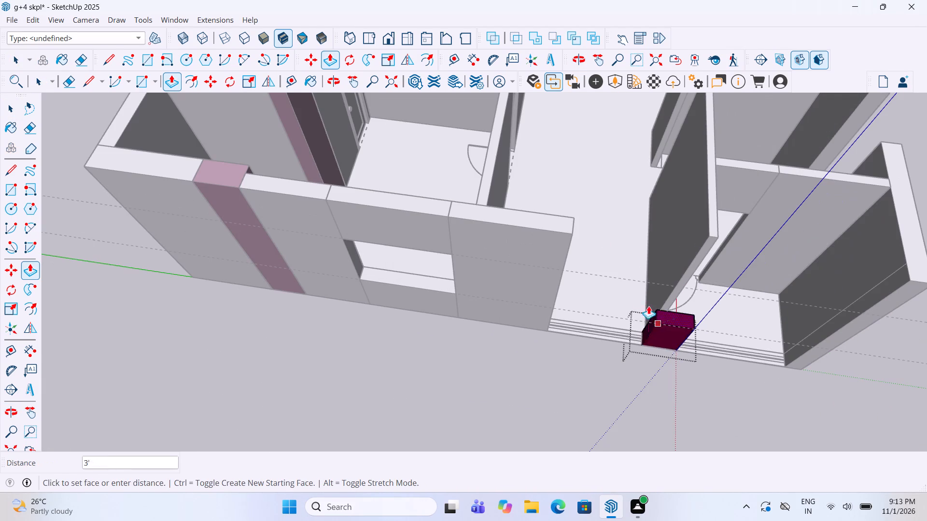
{"action": "left_click", "coordinate": [543, 219]}
{"action": "key", "text": "space"}
{"action": "left_click", "coordinate": [509, 340]}
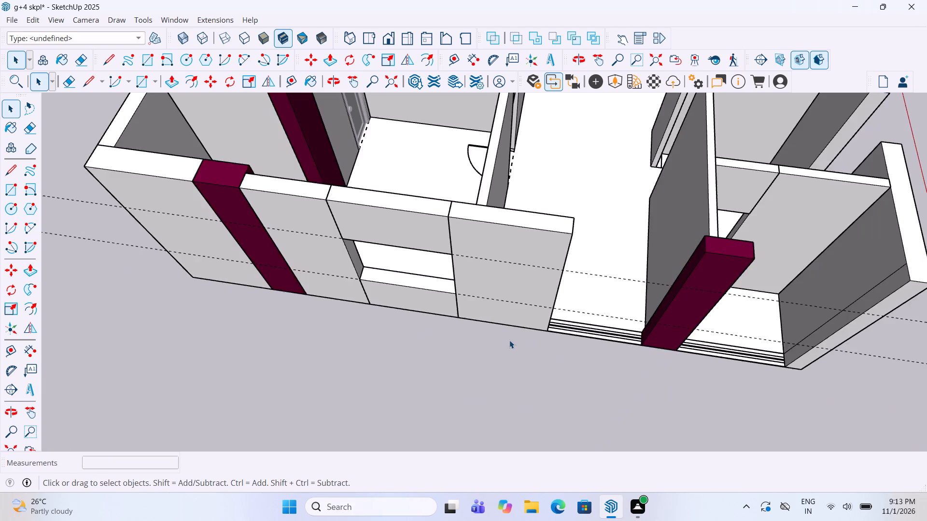
Raise the floor-level window strip between the solid wall and the purple column up to the adjoining wall top.
{"action": "scroll", "coordinate": [509, 340], "scroll_direction": "down", "scroll_amount": 3}
{"action": "middle_click_drag", "start_coordinate": [518, 333], "coordinate": [555, 282]}
{"action": "scroll", "coordinate": [555, 288], "scroll_direction": "down", "scroll_amount": 6}
{"action": "scroll", "coordinate": [629, 305], "scroll_direction": "up", "scroll_amount": 5}
{"action": "scroll", "coordinate": [523, 307], "scroll_direction": "up", "scroll_amount": 4}
{"action": "middle_click_drag", "start_coordinate": [521, 305], "coordinate": [498, 305]}
{"action": "scroll", "coordinate": [501, 305], "scroll_direction": "up", "scroll_amount": 5}
{"action": "middle_click_drag", "start_coordinate": [506, 311], "coordinate": [507, 330]}
{"action": "double_click", "coordinate": [517, 309]}
{"action": "double_click", "coordinate": [521, 302]}
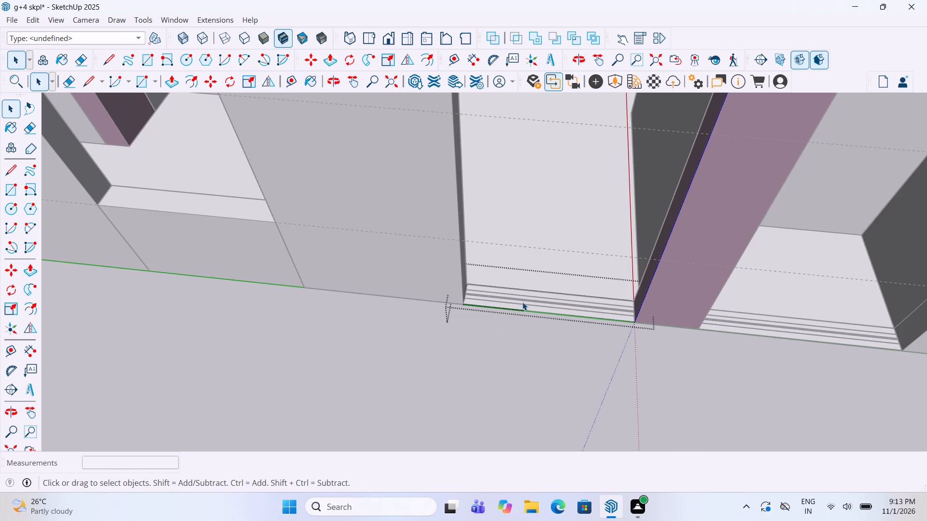
{"action": "scroll", "coordinate": [522, 302], "scroll_direction": "down", "scroll_amount": 2}
{"action": "key", "text": "p"}
{"action": "left_click", "coordinate": [535, 299]}
{"action": "scroll", "coordinate": [541, 281], "scroll_direction": "down", "scroll_amount": 3}
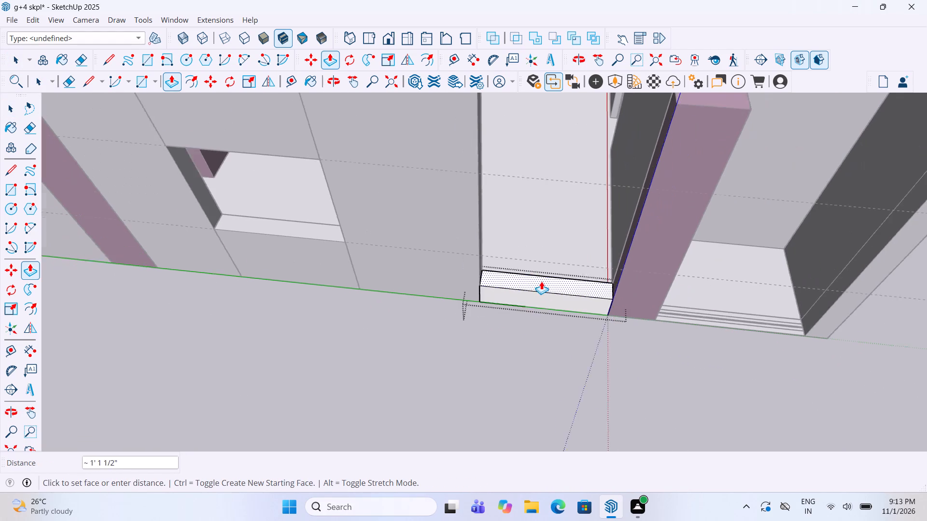
{"action": "scroll", "coordinate": [541, 281], "scroll_direction": "down", "scroll_amount": 2}
{"action": "left_click", "coordinate": [640, 177]}
{"action": "key", "text": "space"}
{"action": "left_click", "coordinate": [449, 347]}
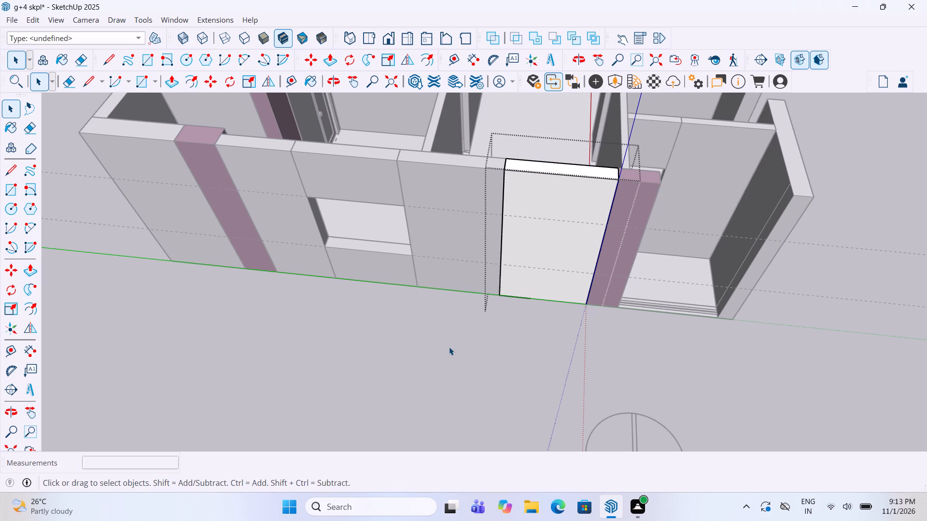
Raise the last floor-level window strip, between the purple column and the corner wall, by 10' to the wall top.
{"action": "scroll", "coordinate": [446, 307], "scroll_direction": "down", "scroll_amount": 5}
{"action": "middle_click_drag", "start_coordinate": [606, 312], "coordinate": [631, 395]}
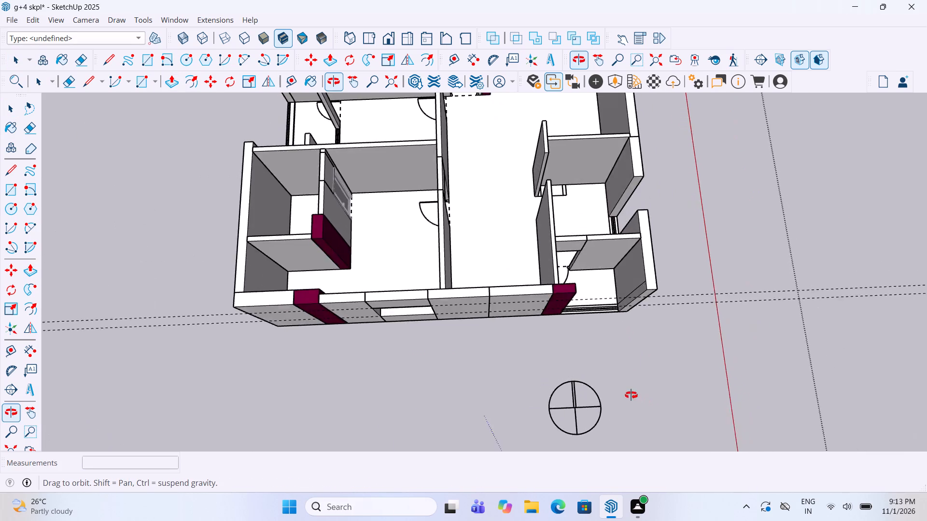
{"action": "middle_click_drag", "start_coordinate": [631, 395], "coordinate": [630, 323]}
{"action": "middle_click", "coordinate": [630, 313]}
{"action": "scroll", "coordinate": [630, 313], "scroll_direction": "up", "scroll_amount": 4}
{"action": "scroll", "coordinate": [578, 304], "scroll_direction": "up", "scroll_amount": 3}
{"action": "left_click", "coordinate": [565, 288]}
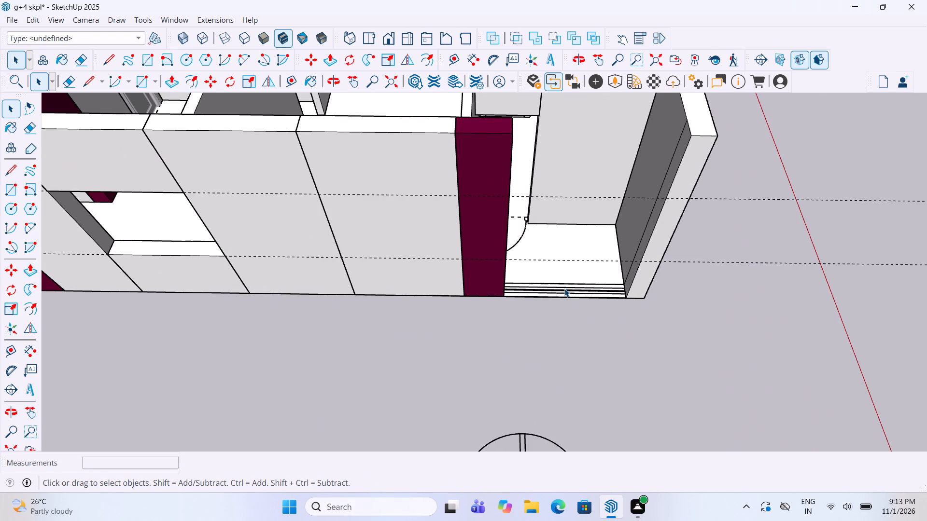
{"action": "double_click", "coordinate": [564, 288]}
{"action": "key", "text": "p"}
{"action": "left_click", "coordinate": [568, 291]}
{"action": "scroll", "coordinate": [568, 288], "scroll_direction": "down", "scroll_amount": 2}
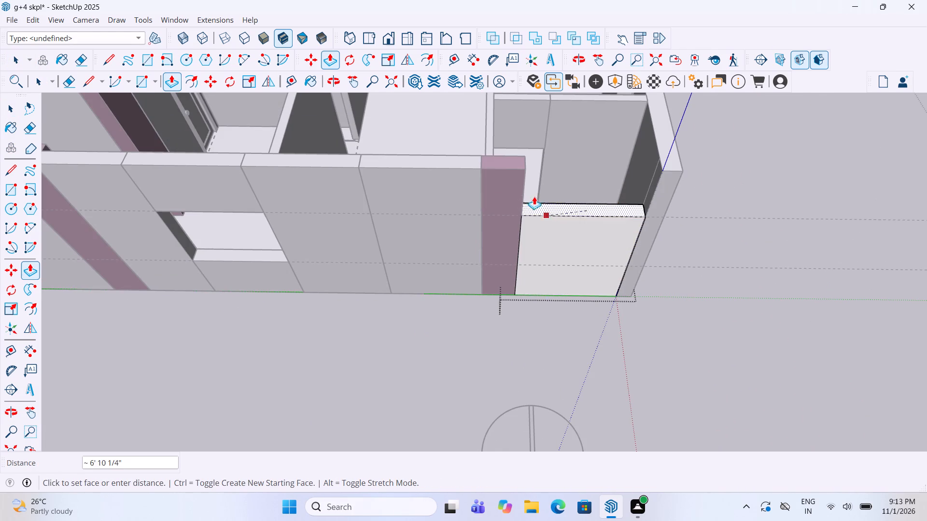
{"action": "left_click", "coordinate": [518, 163]}
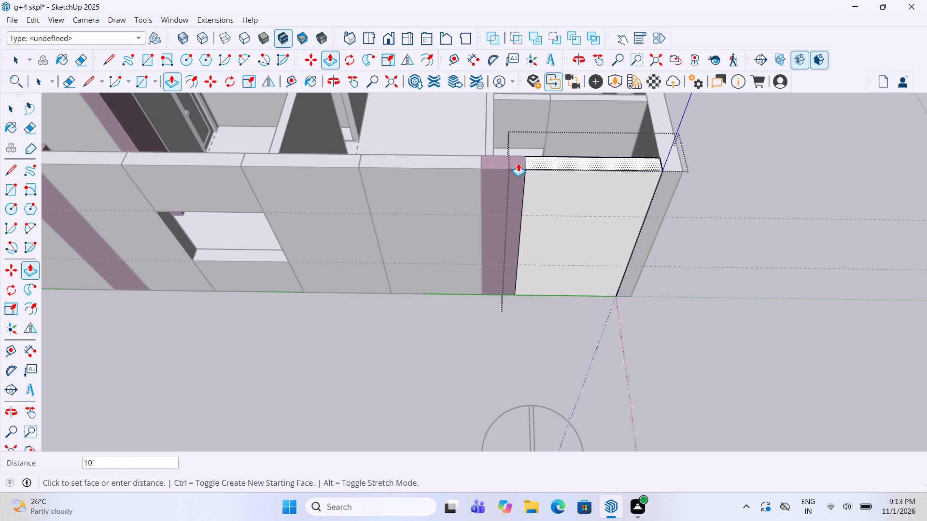
{"action": "key", "text": "space"}
{"action": "left_click", "coordinate": [878, 205]}
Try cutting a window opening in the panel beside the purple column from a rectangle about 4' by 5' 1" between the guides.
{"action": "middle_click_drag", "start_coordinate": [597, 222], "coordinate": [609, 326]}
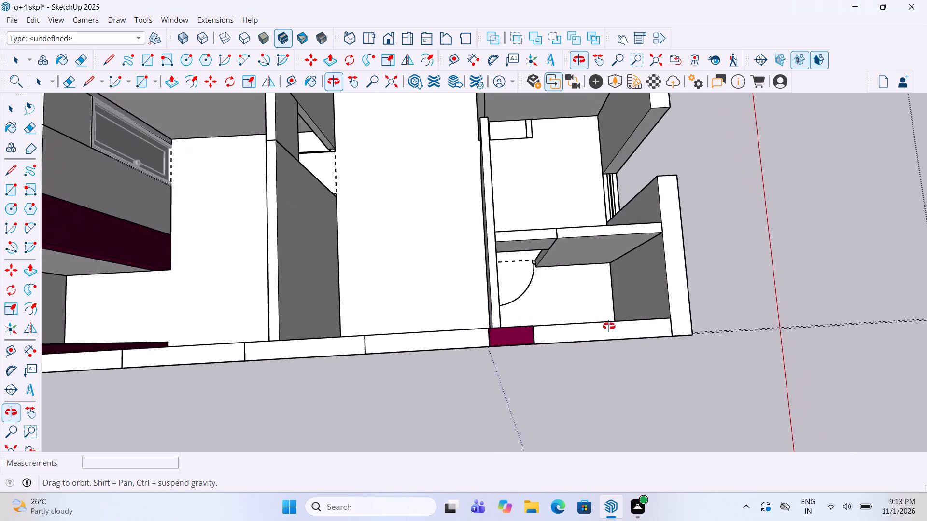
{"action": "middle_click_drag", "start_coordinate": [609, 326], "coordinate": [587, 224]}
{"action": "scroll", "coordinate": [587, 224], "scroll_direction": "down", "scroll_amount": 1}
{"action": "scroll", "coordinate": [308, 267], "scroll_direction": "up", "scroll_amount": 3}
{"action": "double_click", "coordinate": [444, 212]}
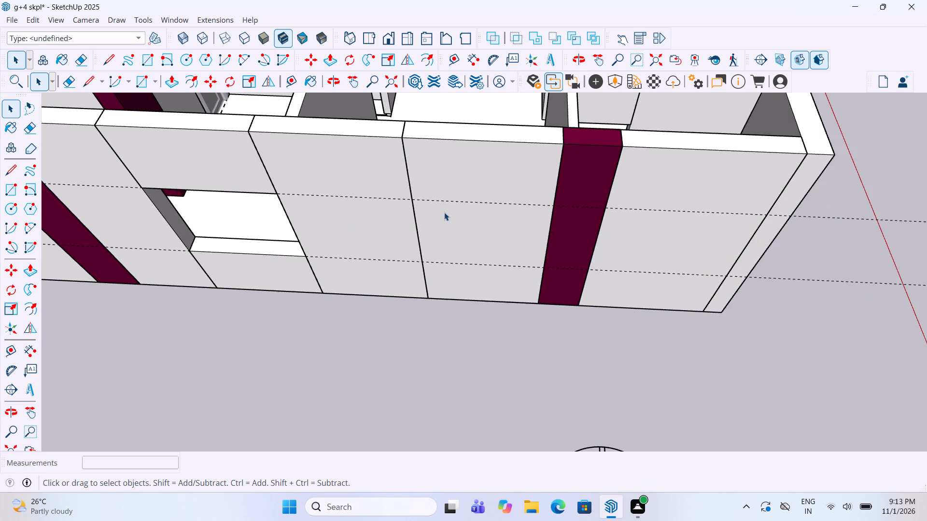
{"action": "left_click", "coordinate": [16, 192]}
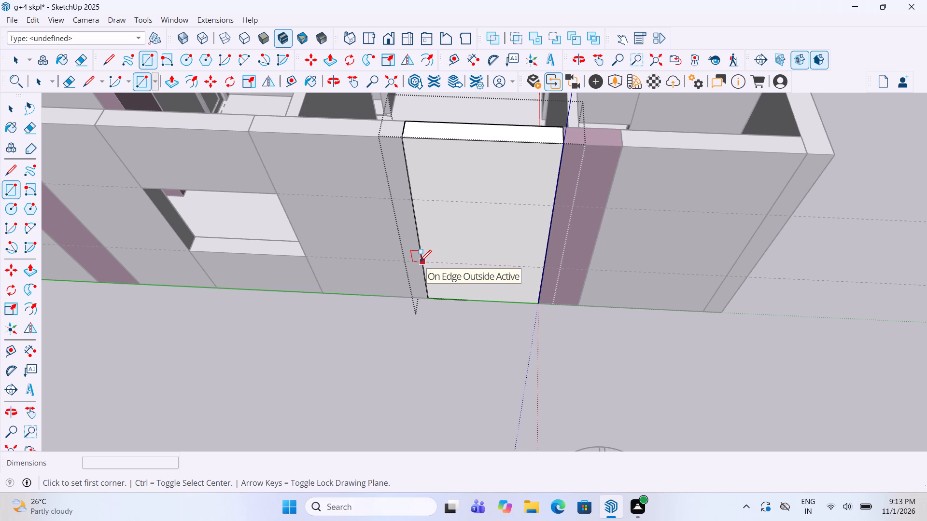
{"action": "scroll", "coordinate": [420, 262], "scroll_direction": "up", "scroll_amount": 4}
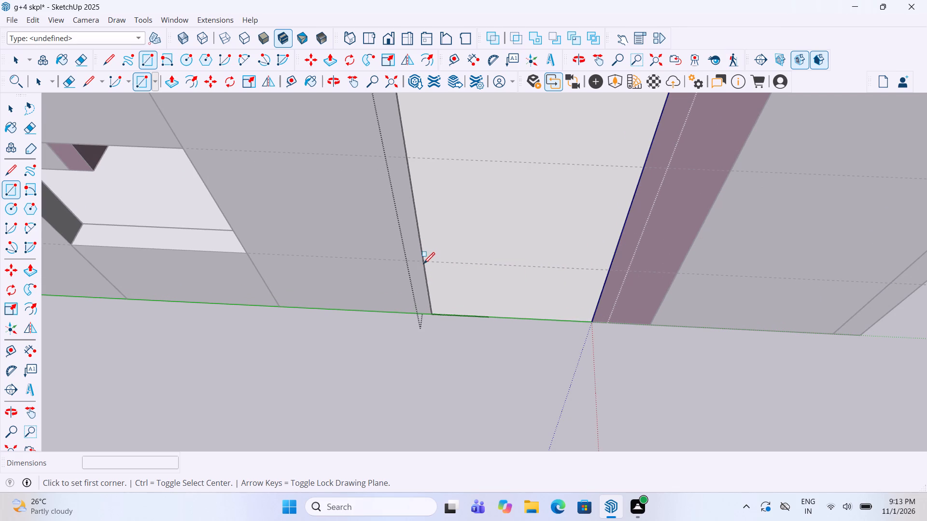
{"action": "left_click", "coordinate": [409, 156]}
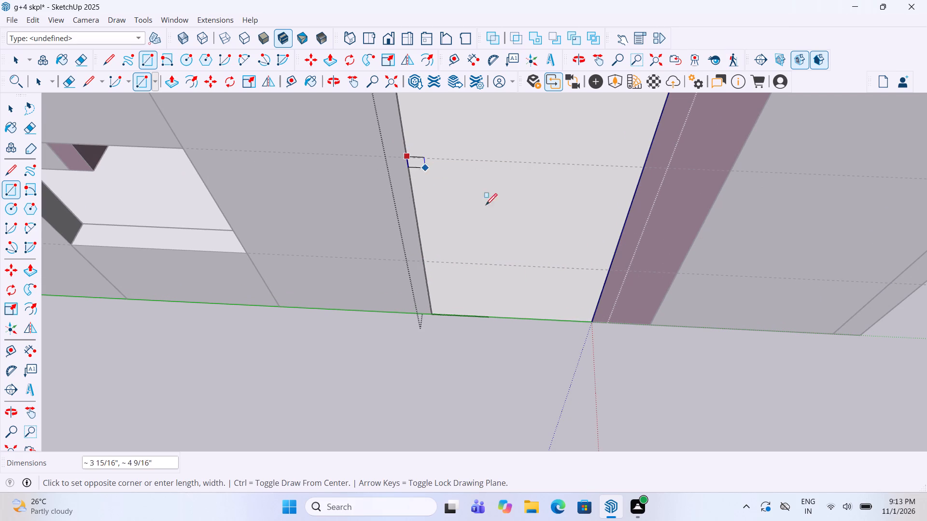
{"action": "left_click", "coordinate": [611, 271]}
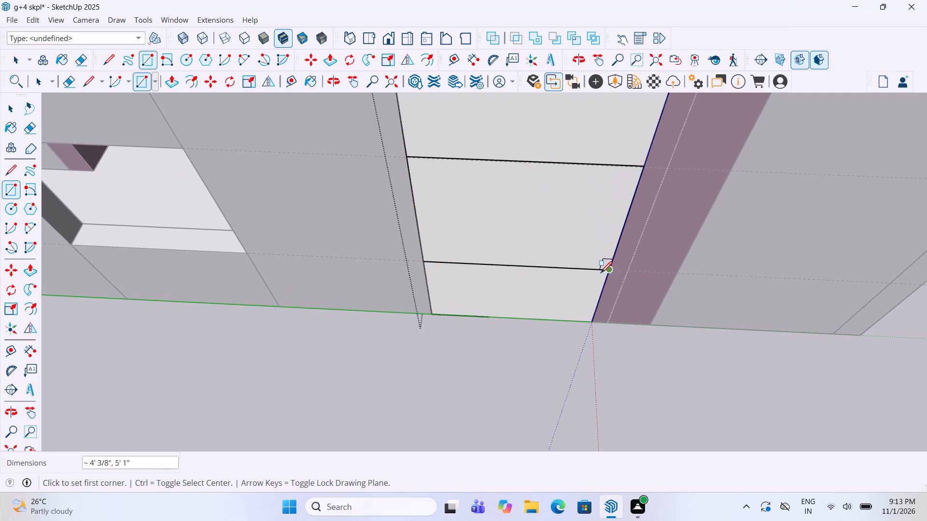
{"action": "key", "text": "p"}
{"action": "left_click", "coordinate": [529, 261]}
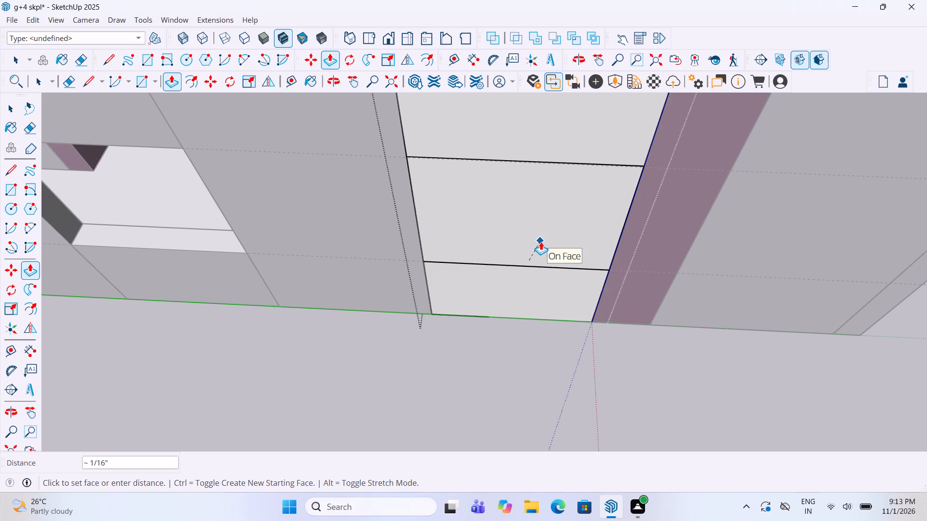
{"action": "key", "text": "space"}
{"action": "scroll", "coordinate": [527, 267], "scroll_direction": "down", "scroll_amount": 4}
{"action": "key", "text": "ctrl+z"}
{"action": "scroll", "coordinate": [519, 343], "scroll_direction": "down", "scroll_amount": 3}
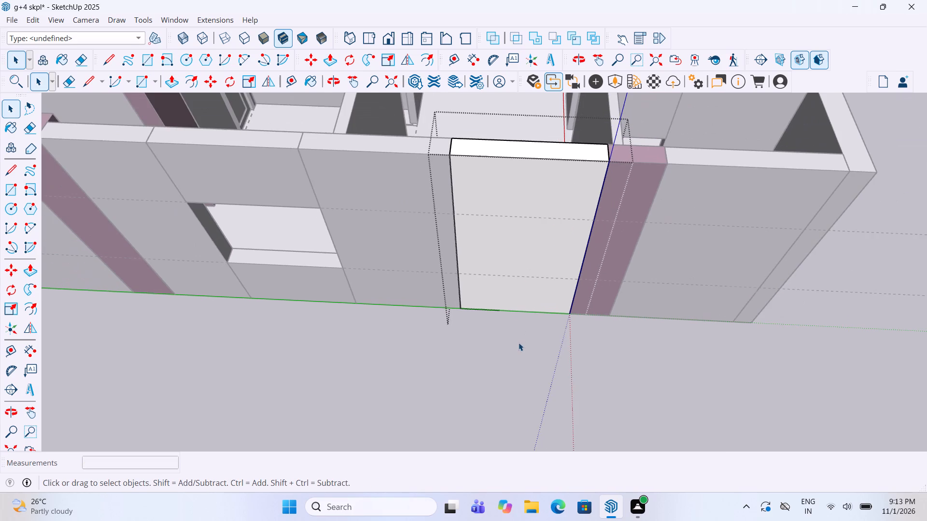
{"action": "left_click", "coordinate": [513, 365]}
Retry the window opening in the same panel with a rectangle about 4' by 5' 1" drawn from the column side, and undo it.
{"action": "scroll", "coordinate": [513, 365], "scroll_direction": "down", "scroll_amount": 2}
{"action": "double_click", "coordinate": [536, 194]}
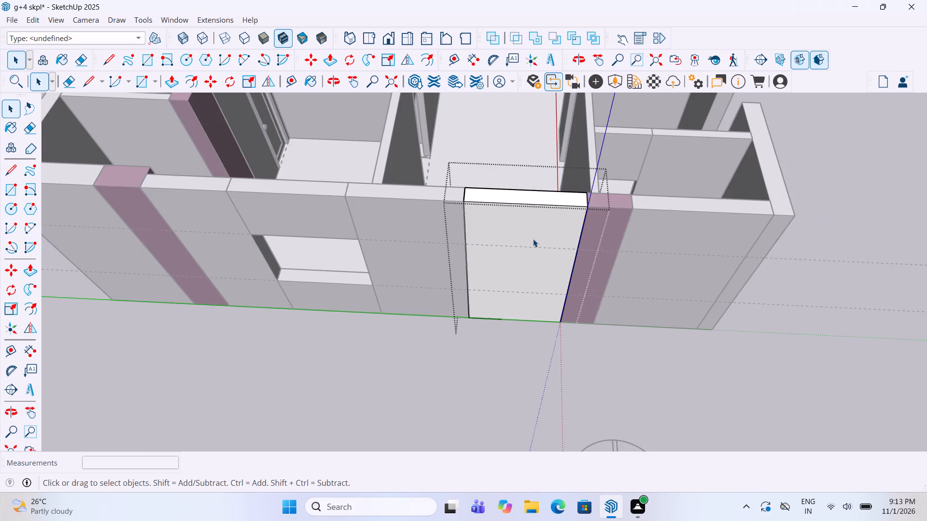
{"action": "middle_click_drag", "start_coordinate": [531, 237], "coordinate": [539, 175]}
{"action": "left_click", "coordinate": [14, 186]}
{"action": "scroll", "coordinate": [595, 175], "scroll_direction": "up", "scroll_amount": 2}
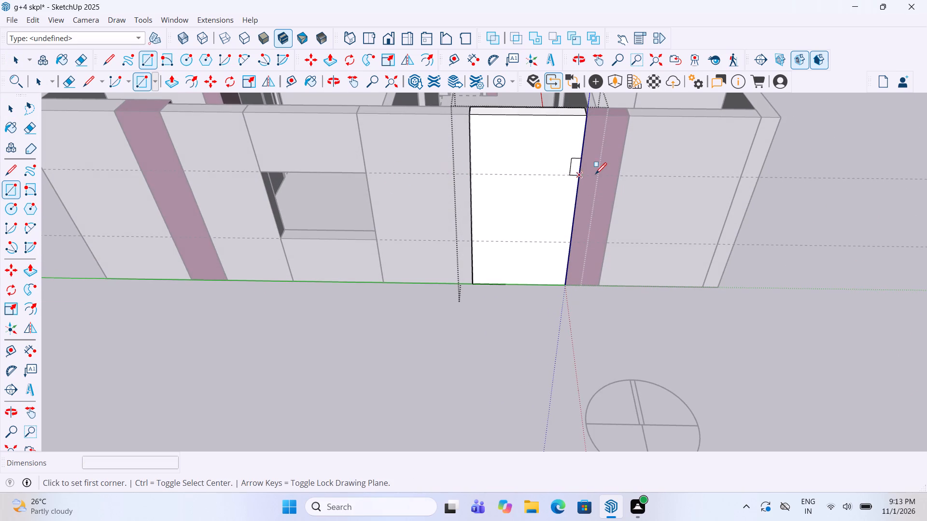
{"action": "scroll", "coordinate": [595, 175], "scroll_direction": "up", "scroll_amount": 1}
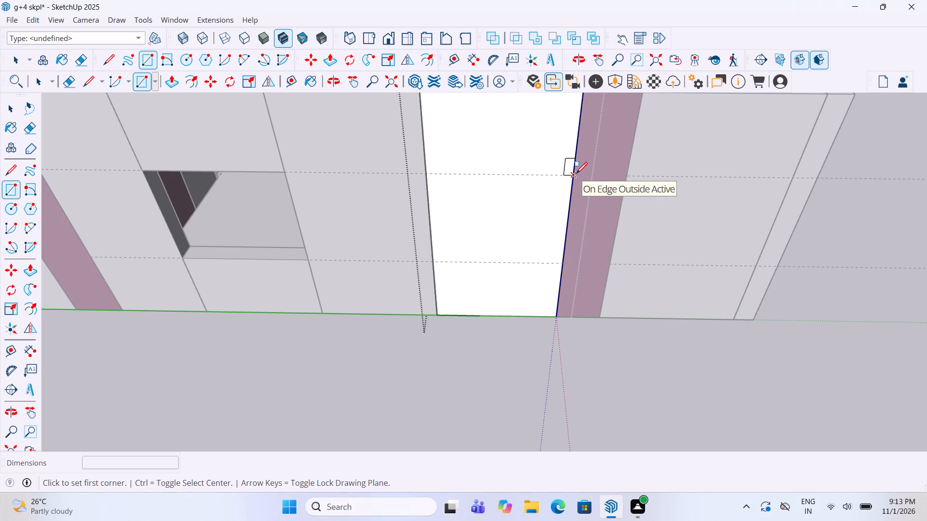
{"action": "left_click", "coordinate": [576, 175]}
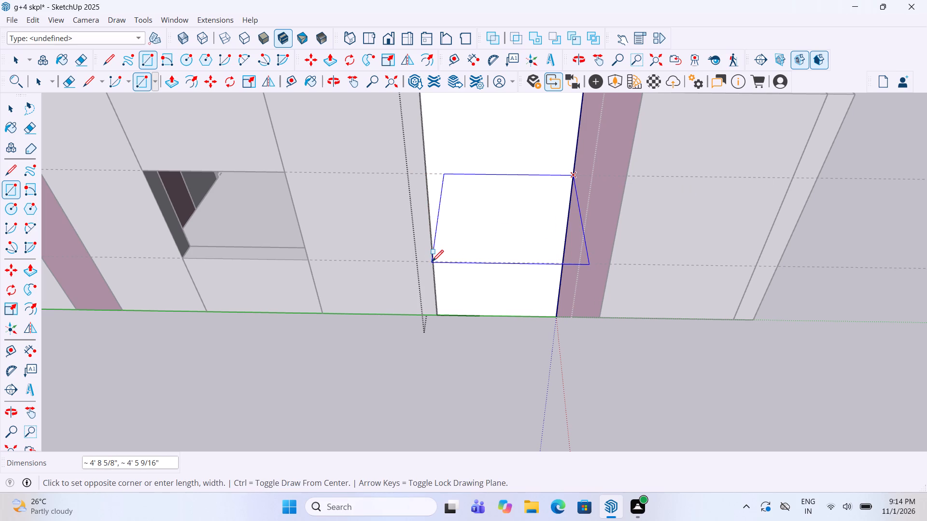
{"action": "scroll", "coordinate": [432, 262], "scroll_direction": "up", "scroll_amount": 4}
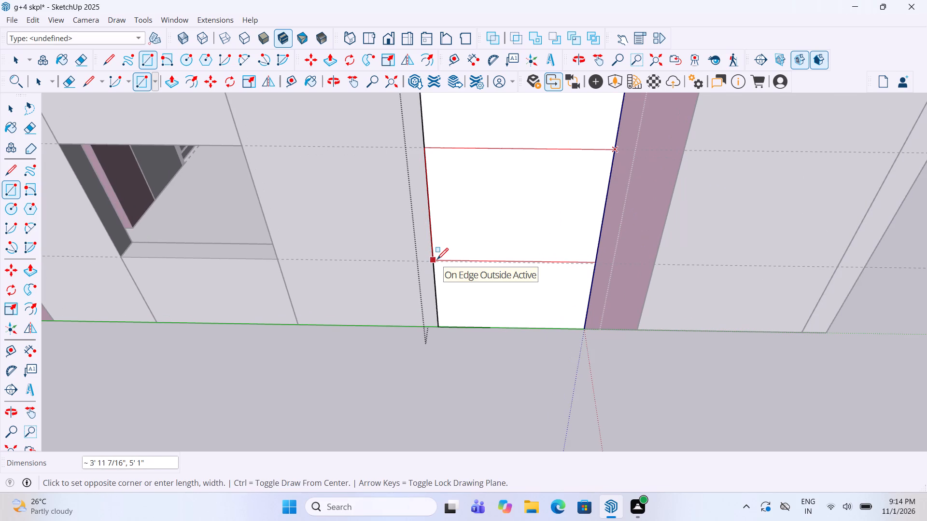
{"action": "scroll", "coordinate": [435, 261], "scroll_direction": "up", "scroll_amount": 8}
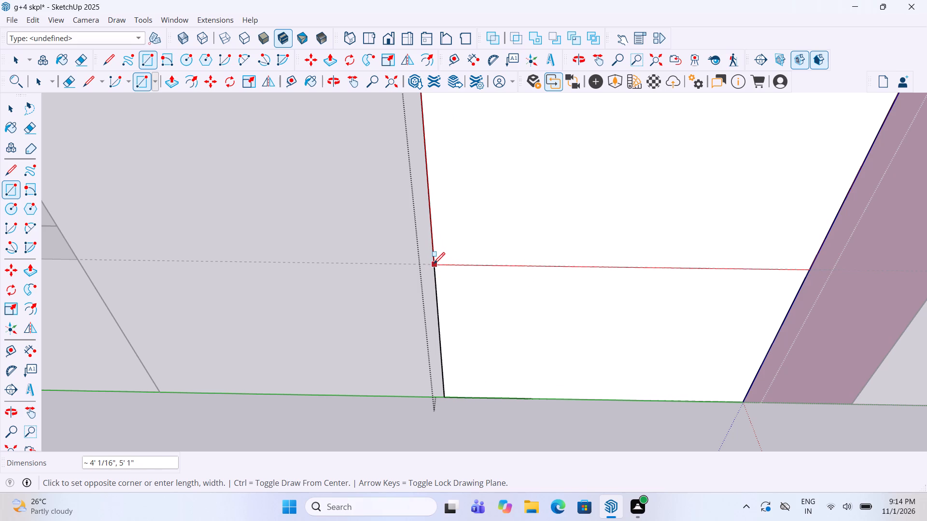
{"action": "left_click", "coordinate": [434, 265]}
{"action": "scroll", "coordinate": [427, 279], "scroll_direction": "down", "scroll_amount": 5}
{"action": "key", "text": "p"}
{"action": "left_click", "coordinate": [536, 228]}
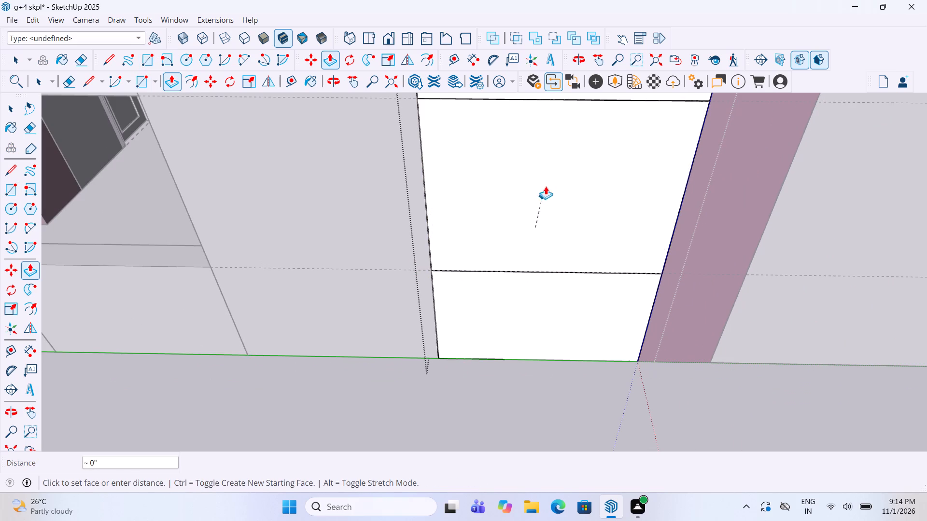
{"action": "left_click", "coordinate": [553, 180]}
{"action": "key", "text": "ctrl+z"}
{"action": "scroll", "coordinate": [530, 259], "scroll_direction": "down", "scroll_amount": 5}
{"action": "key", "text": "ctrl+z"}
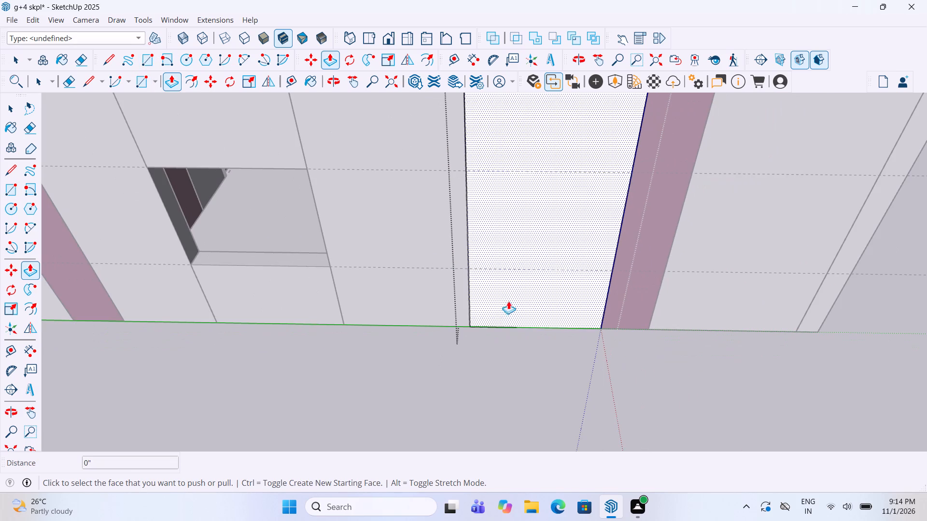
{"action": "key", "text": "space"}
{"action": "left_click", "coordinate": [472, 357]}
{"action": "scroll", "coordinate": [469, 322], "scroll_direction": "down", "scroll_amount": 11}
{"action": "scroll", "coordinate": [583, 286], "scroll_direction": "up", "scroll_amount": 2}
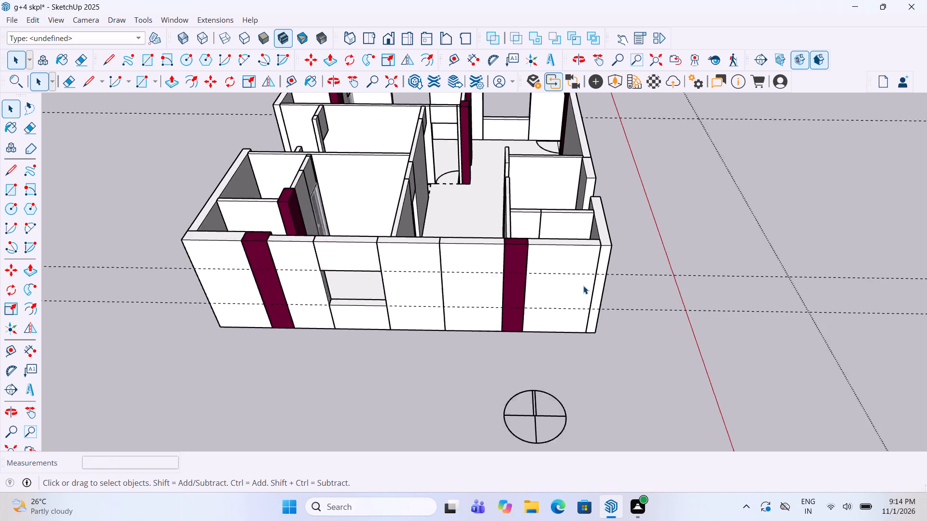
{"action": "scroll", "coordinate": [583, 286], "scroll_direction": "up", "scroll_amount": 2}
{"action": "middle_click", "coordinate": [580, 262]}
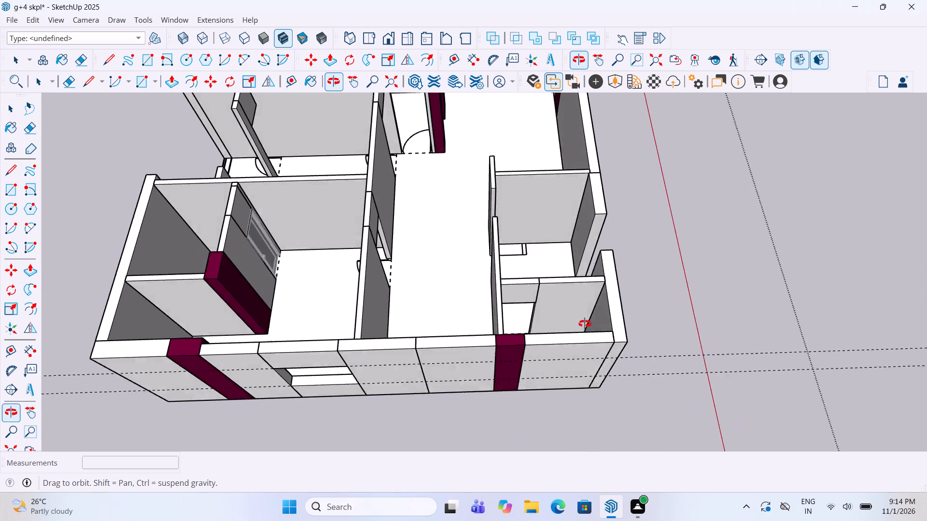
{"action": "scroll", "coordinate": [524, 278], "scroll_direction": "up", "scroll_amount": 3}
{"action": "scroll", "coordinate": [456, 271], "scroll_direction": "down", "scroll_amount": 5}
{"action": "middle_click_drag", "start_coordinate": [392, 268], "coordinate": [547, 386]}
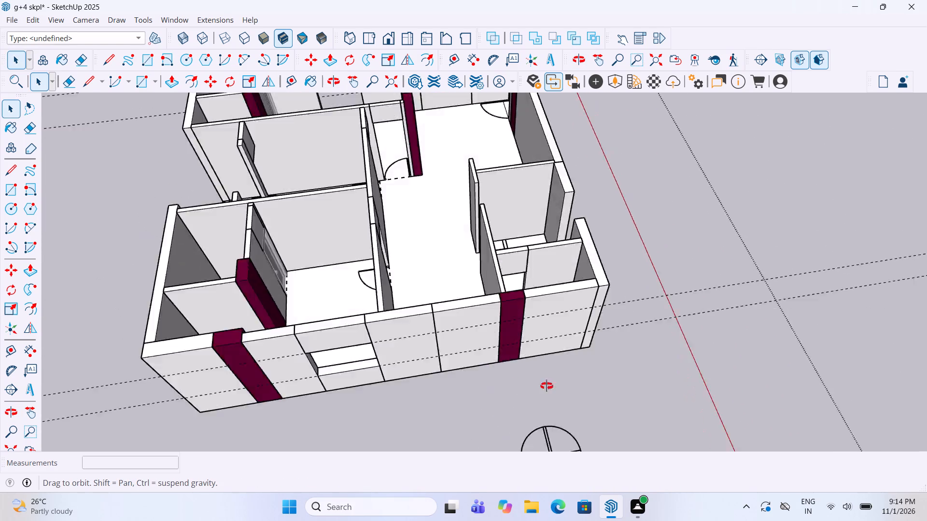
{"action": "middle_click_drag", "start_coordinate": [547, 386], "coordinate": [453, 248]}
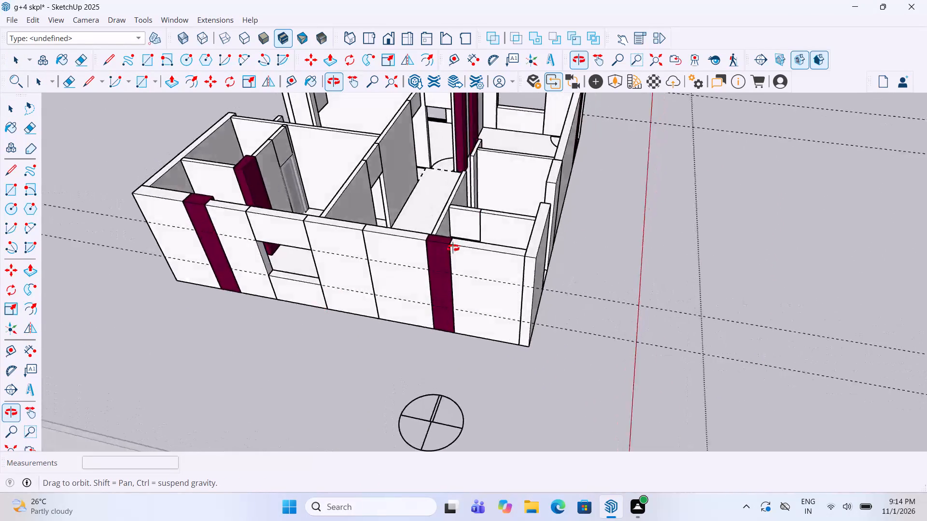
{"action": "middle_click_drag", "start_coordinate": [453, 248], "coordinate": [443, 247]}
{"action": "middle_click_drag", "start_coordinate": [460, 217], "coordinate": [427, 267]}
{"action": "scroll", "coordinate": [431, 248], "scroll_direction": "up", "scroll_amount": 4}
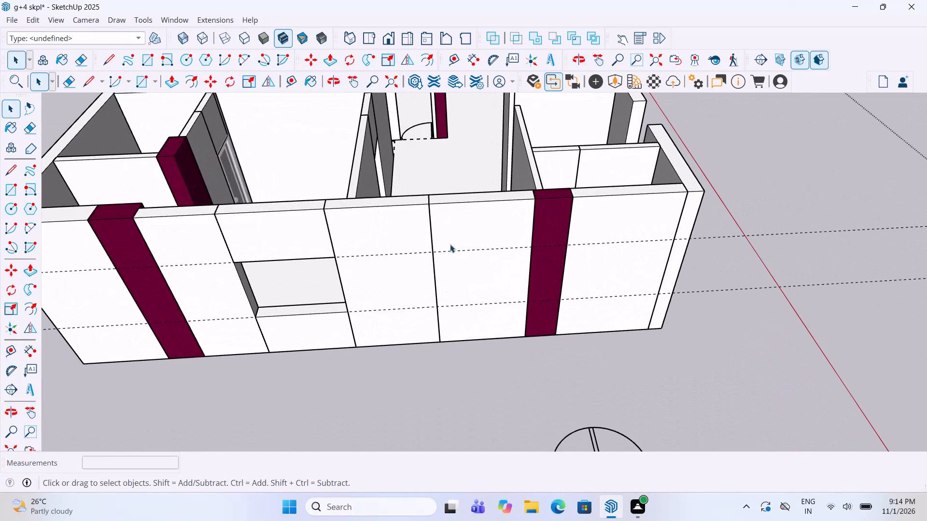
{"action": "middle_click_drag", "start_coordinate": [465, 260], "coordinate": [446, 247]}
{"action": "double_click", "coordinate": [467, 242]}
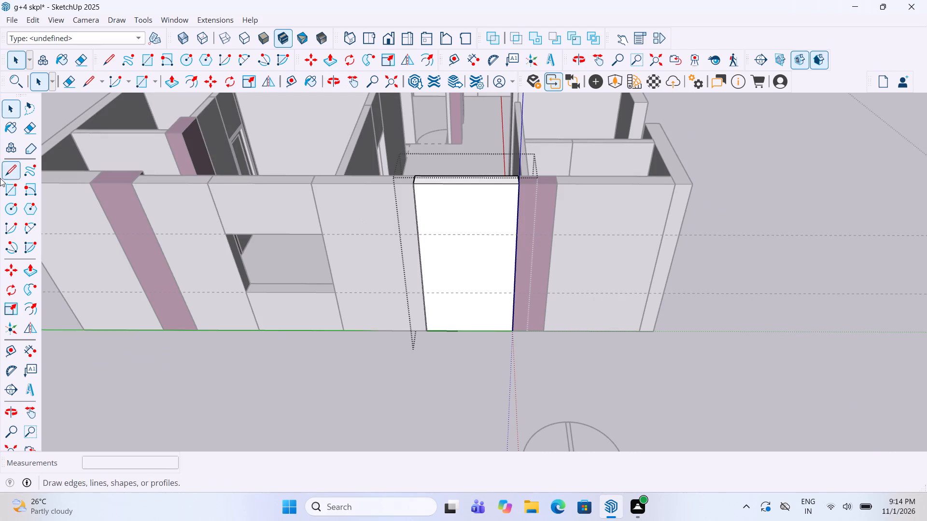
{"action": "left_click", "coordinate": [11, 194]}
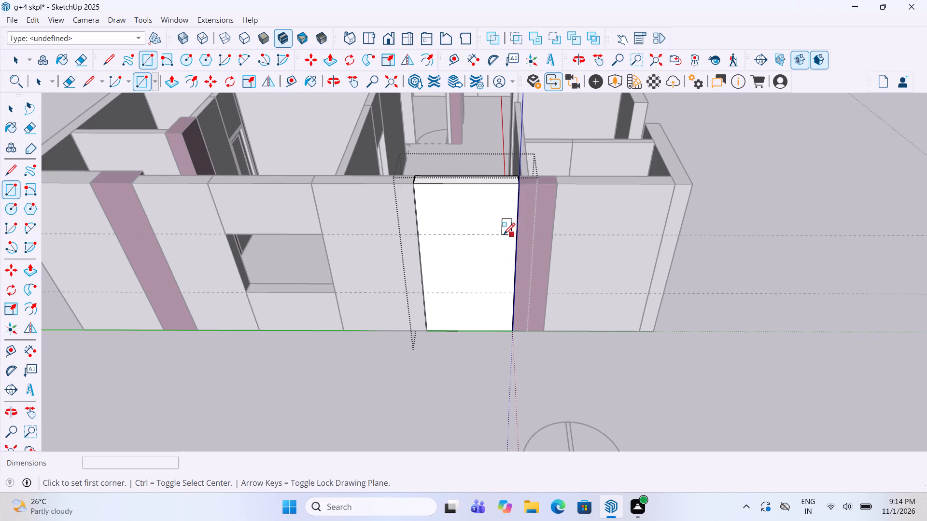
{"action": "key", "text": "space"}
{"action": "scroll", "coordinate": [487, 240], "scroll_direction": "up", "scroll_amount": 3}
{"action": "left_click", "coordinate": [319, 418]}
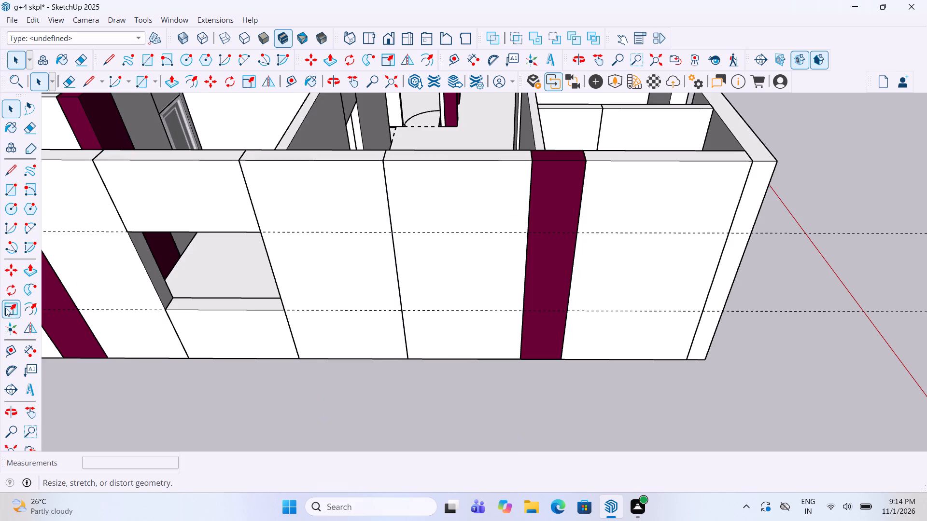
Place a horizontal guide 3' above the panel's bottom edge and another guide 4' above that one.
{"action": "left_click", "coordinate": [12, 350]}
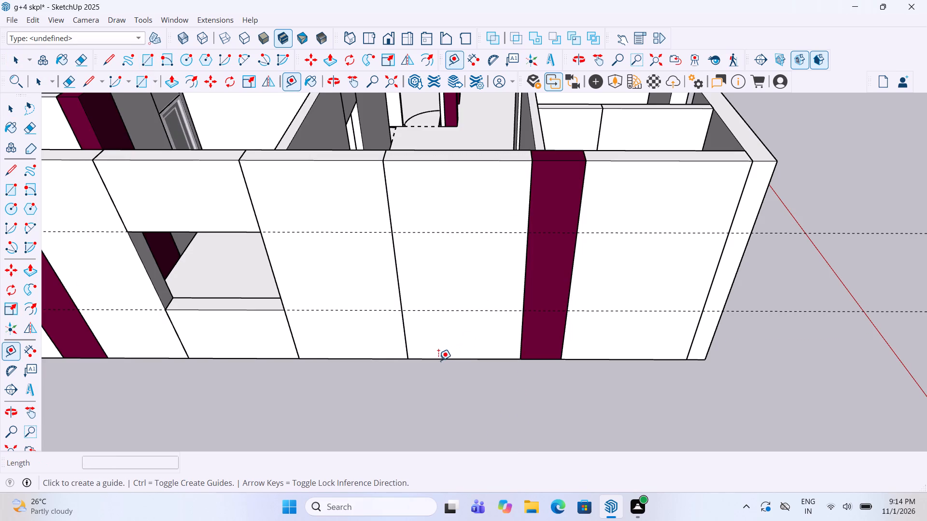
{"action": "left_click", "coordinate": [437, 359]}
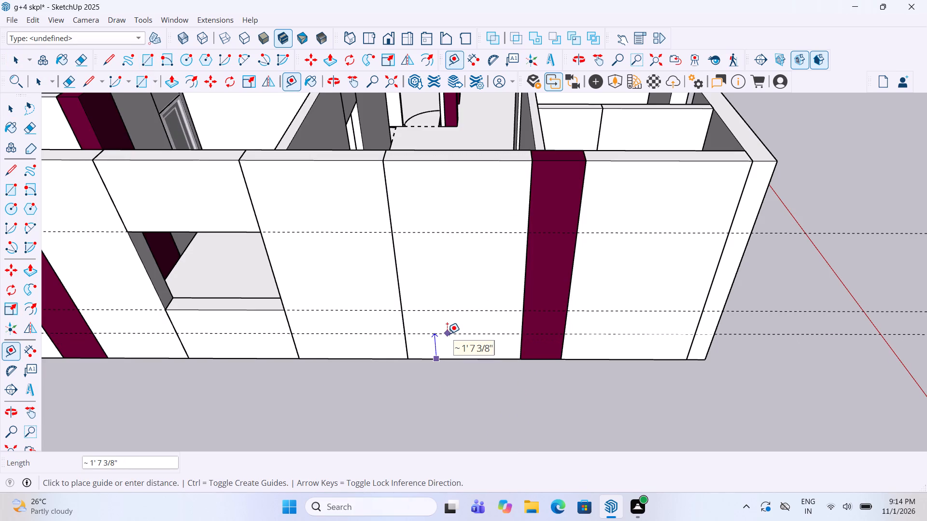
{"action": "type", "text": "3'"}
{"action": "key", "text": "Return"}
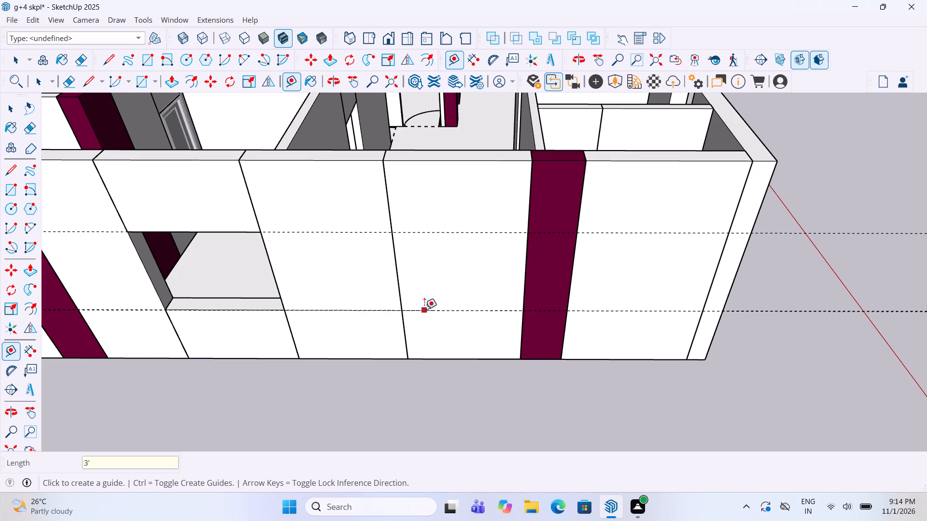
{"action": "left_click", "coordinate": [418, 313]}
{"action": "type", "text": "4'"}
{"action": "key", "text": "Return"}
Inside the panel group beside the purple column, draw a 4' by 5' 1" window rectangle between the two guides.
{"action": "key", "text": "space"}
{"action": "double_click", "coordinate": [432, 291]}
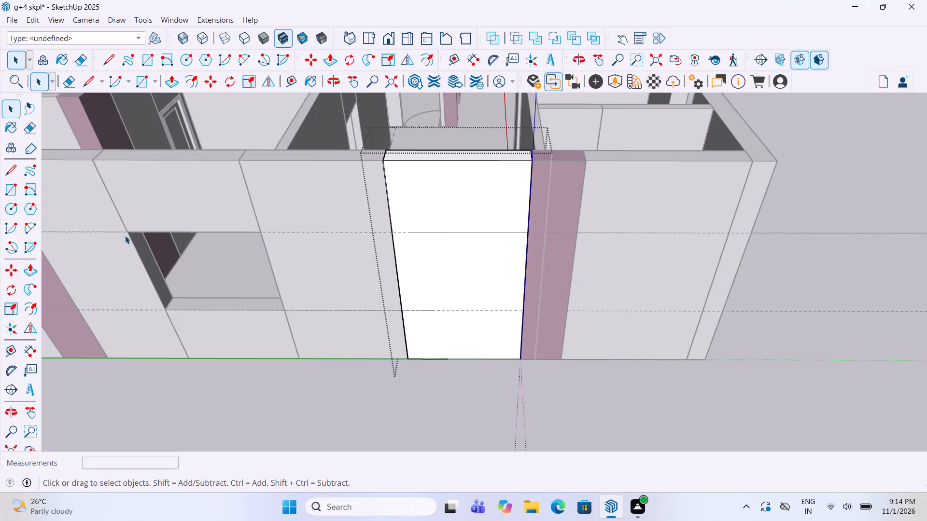
{"action": "left_click", "coordinate": [5, 188]}
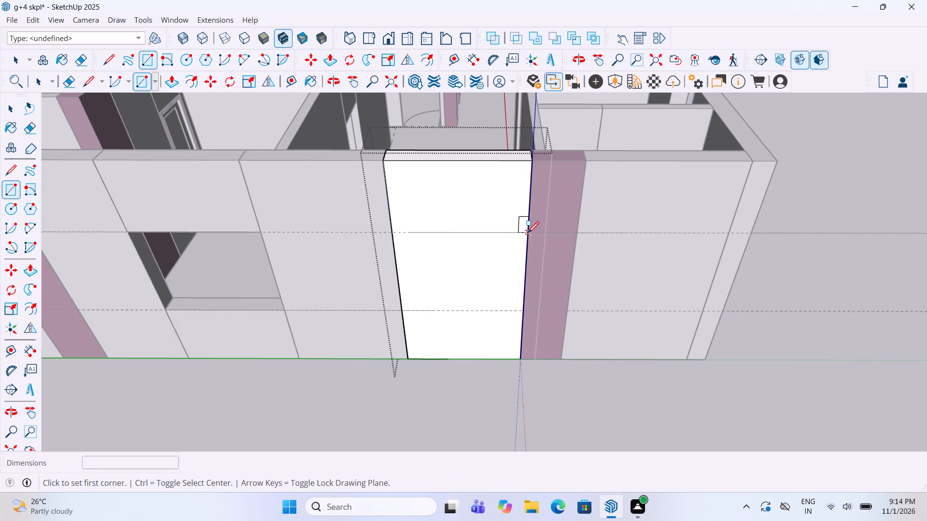
{"action": "left_click", "coordinate": [528, 234]}
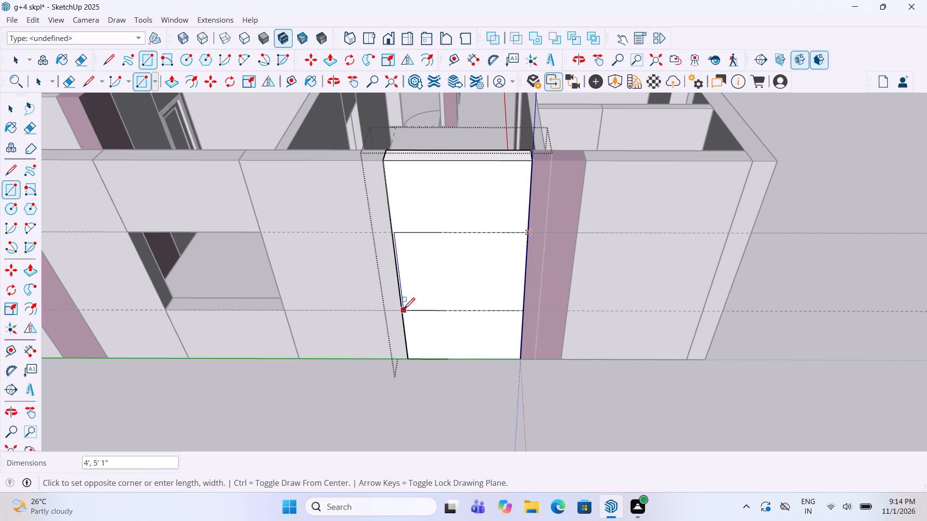
{"action": "left_click", "coordinate": [401, 309]}
Push the rectangle about 9" into the panel, delete the remaining back face to open the window, and leave the group.
{"action": "key", "text": "p"}
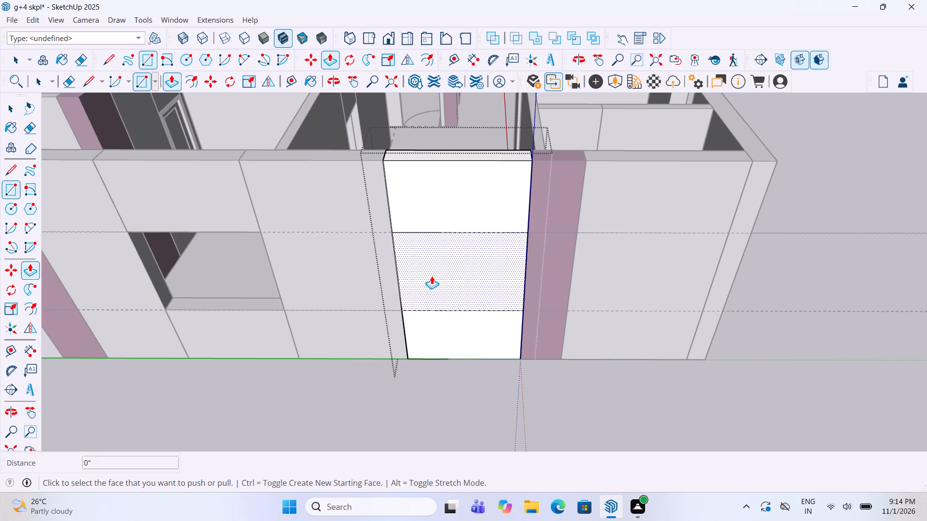
{"action": "left_click", "coordinate": [443, 290]}
{"action": "double_click", "coordinate": [471, 253]}
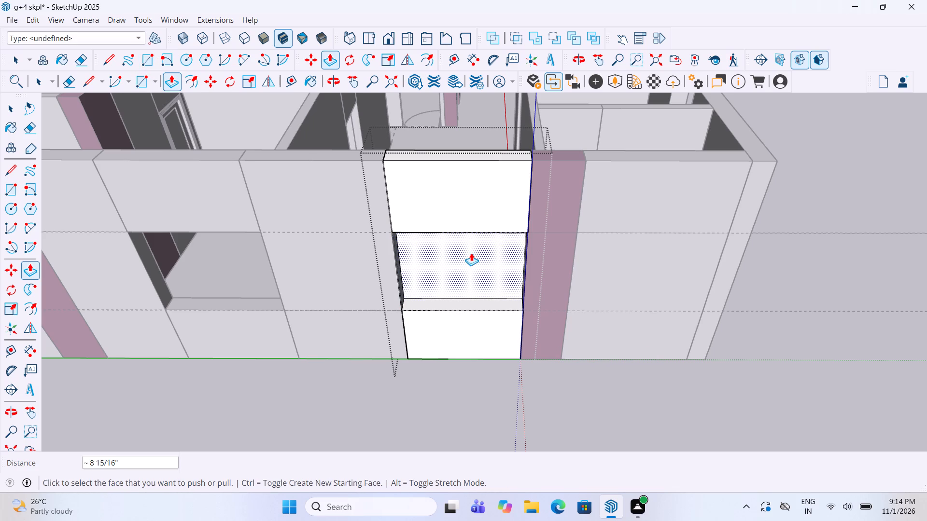
{"action": "key", "text": "Delete"}
{"action": "left_click", "coordinate": [465, 281]}
{"action": "key", "text": "Delete"}
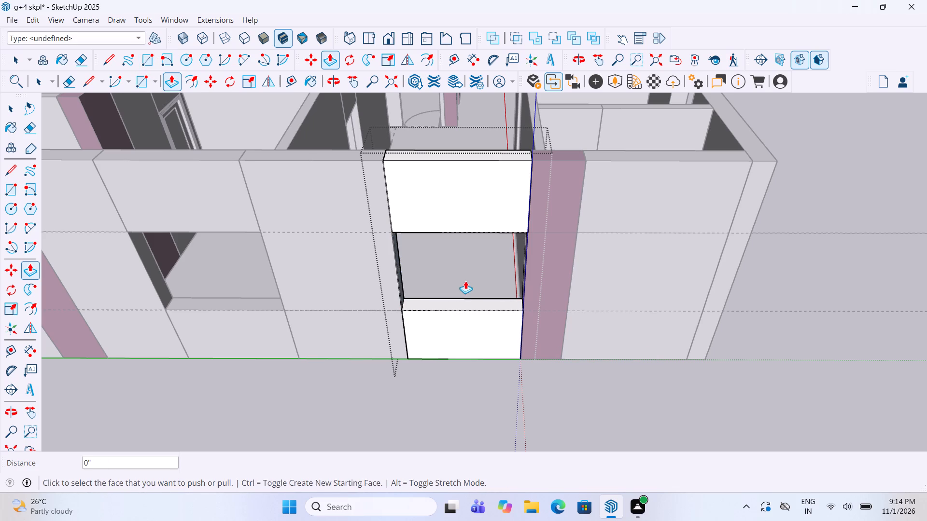
{"action": "key", "text": "space"}
{"action": "left_click", "coordinate": [469, 384]}
Close the room-side face above the window opening beside the purple column with a 3' by 5' 1" rectangle.
{"action": "scroll", "coordinate": [444, 273], "scroll_direction": "down", "scroll_amount": 2}
{"action": "middle_click_drag", "start_coordinate": [422, 263], "coordinate": [884, 331]}
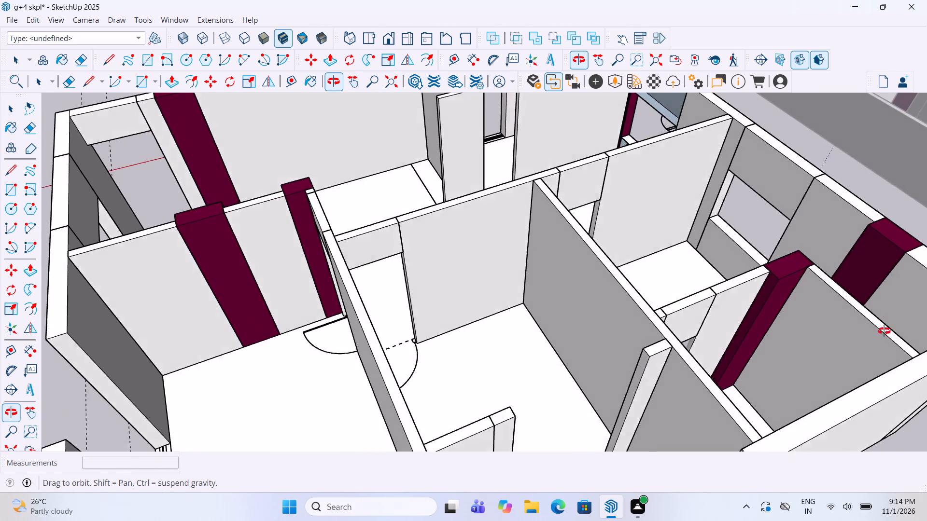
{"action": "middle_click_drag", "start_coordinate": [884, 331], "coordinate": [882, 335]}
{"action": "scroll", "coordinate": [547, 346], "scroll_direction": "down", "scroll_amount": 5}
{"action": "middle_click_drag", "start_coordinate": [416, 270], "coordinate": [619, 222]}
{"action": "scroll", "coordinate": [563, 104], "scroll_direction": "up", "scroll_amount": 9}
{"action": "left_click", "coordinate": [10, 194]}
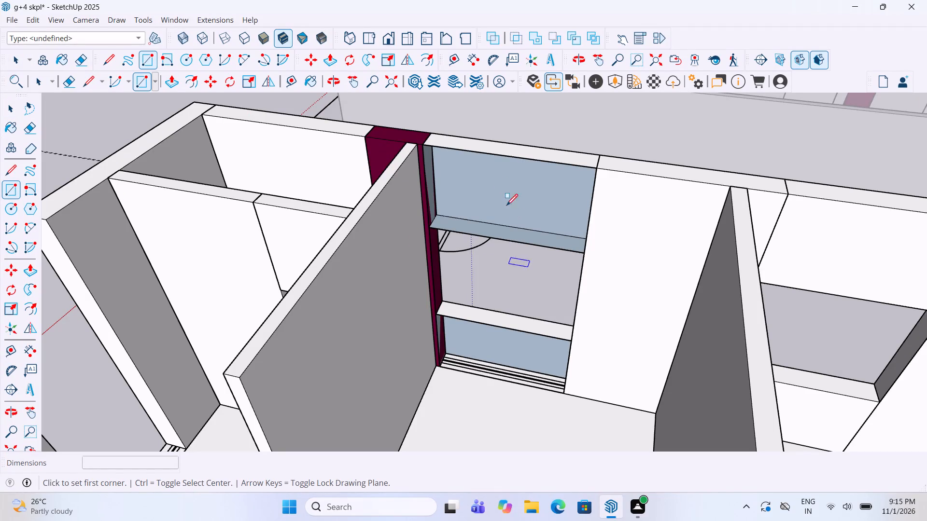
{"action": "left_click", "coordinate": [426, 144]}
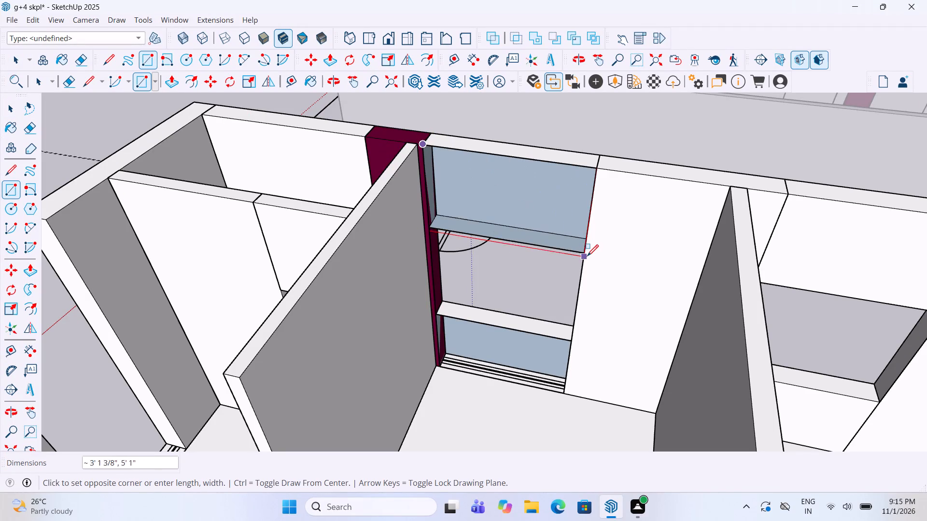
{"action": "double_click", "coordinate": [585, 256]}
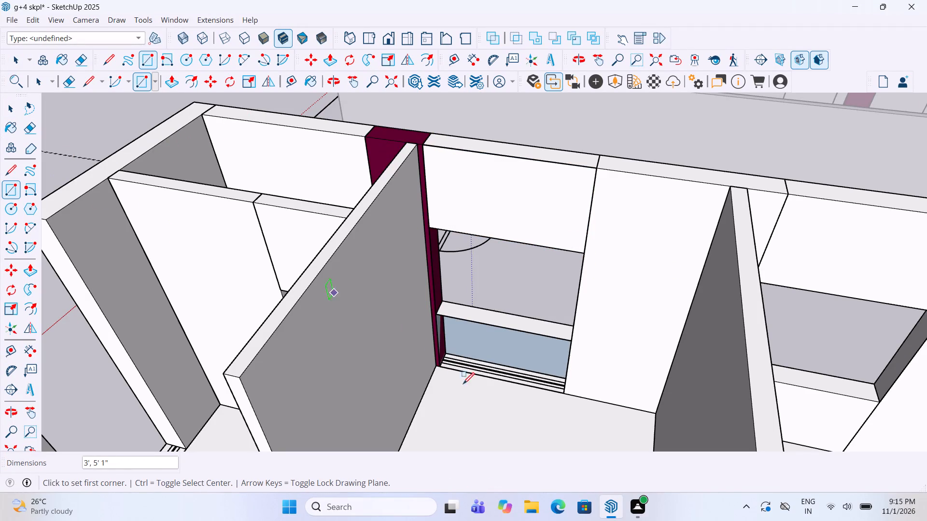
Close the room-side face below the same opening with a 3' high rectangle and reverse the new face.
{"action": "left_click", "coordinate": [565, 391]}
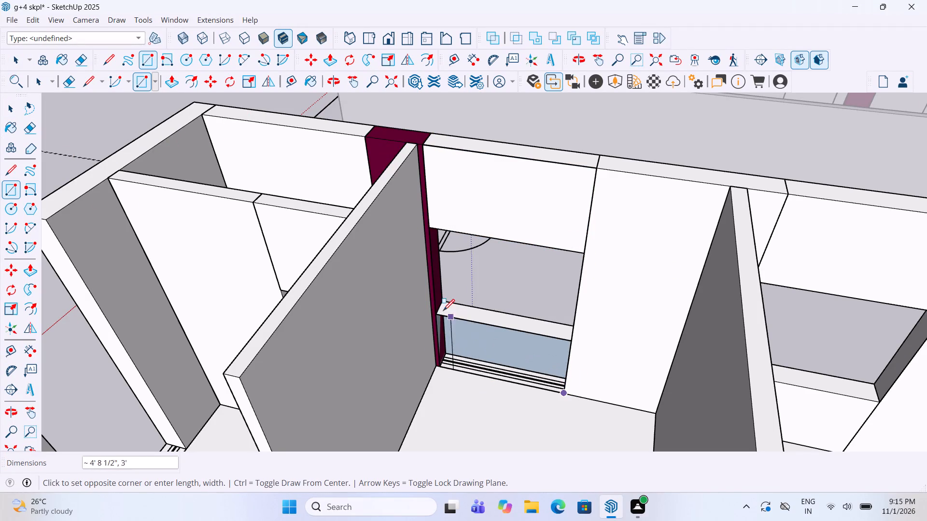
{"action": "left_click", "coordinate": [438, 312]}
{"action": "key", "text": "space"}
{"action": "left_click", "coordinate": [509, 338]}
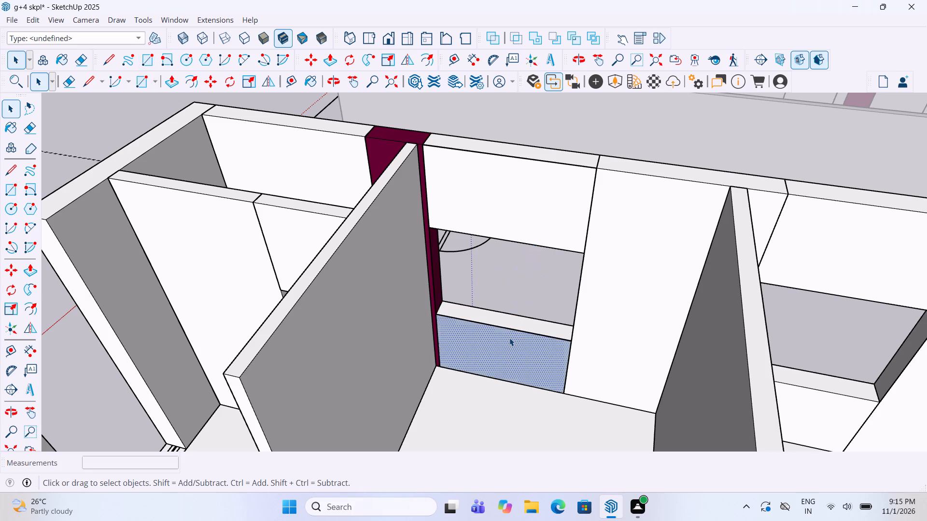
{"action": "right_click", "coordinate": [509, 338]}
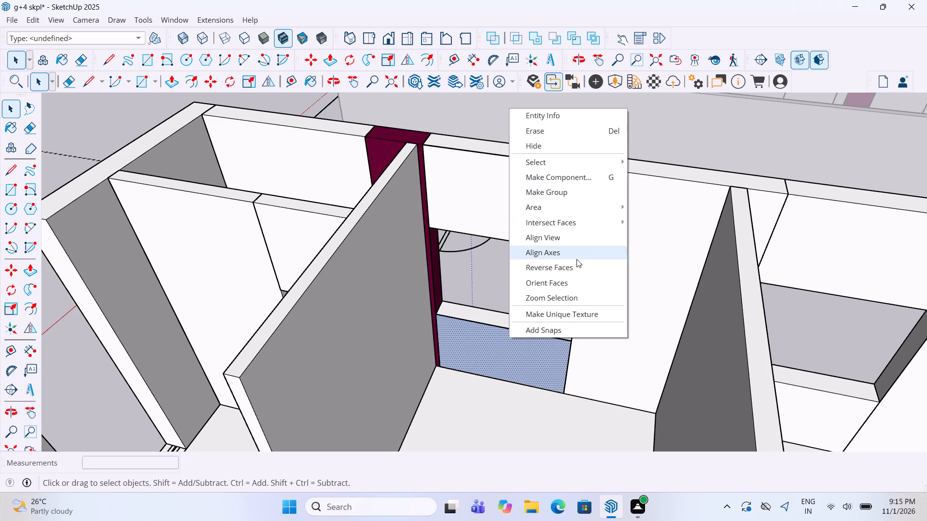
{"action": "left_click", "coordinate": [576, 265]}
{"action": "key", "text": "space"}
{"action": "left_click", "coordinate": [499, 404]}
Copy the window from the neighbouring plan's facing outer wall into the open window gap of this plan's far wall, aligned at the lower corner.
{"action": "scroll", "coordinate": [499, 404], "scroll_direction": "down", "scroll_amount": 4}
{"action": "middle_click_drag", "start_coordinate": [575, 241], "coordinate": [451, 240]}
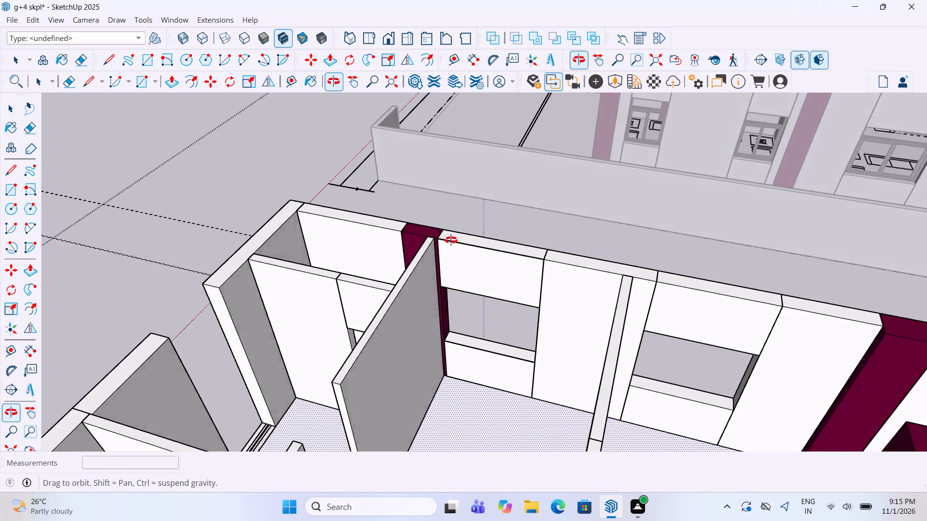
{"action": "middle_click_drag", "start_coordinate": [451, 240], "coordinate": [331, 240]}
{"action": "left_click", "coordinate": [396, 303]}
{"action": "scroll", "coordinate": [396, 307], "scroll_direction": "down", "scroll_amount": 10}
{"action": "middle_click_drag", "start_coordinate": [675, 291], "coordinate": [463, 285]}
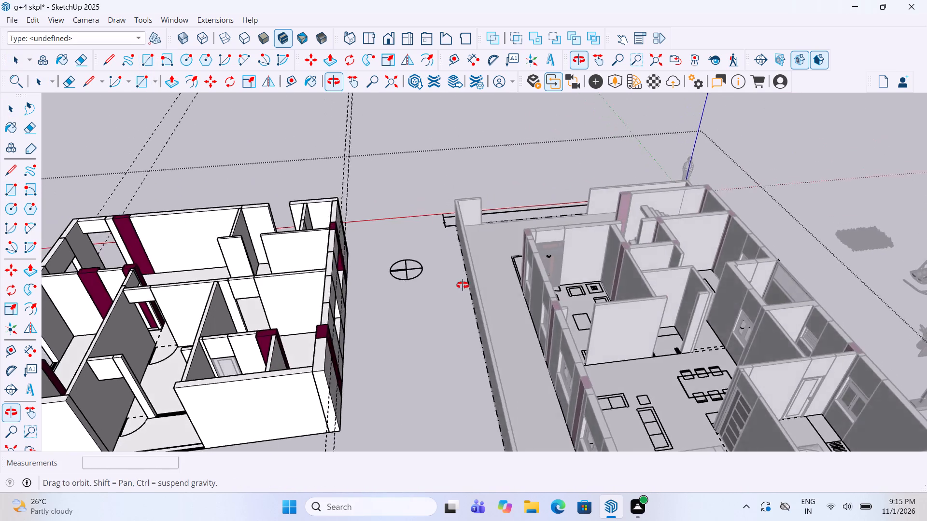
{"action": "middle_click_drag", "start_coordinate": [463, 285], "coordinate": [285, 296]}
{"action": "scroll", "coordinate": [326, 302], "scroll_direction": "down", "scroll_amount": 5}
{"action": "left_click", "coordinate": [747, 309]}
{"action": "scroll", "coordinate": [681, 315], "scroll_direction": "down", "scroll_amount": 5}
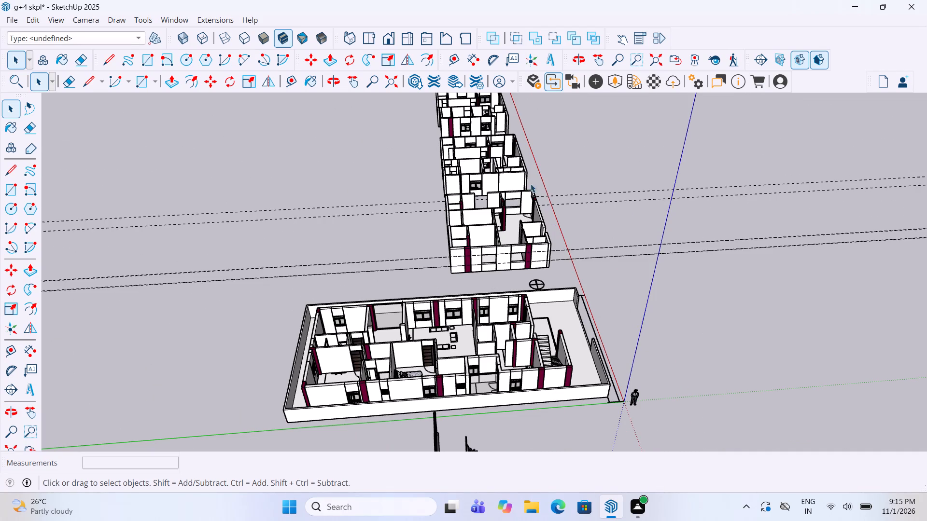
{"action": "scroll", "coordinate": [531, 182], "scroll_direction": "up", "scroll_amount": 5}
{"action": "scroll", "coordinate": [469, 293], "scroll_direction": "up", "scroll_amount": 4}
{"action": "scroll", "coordinate": [496, 246], "scroll_direction": "up", "scroll_amount": 19}
{"action": "scroll", "coordinate": [530, 251], "scroll_direction": "up", "scroll_amount": 5}
{"action": "middle_click_drag", "start_coordinate": [534, 223], "coordinate": [506, 283]}
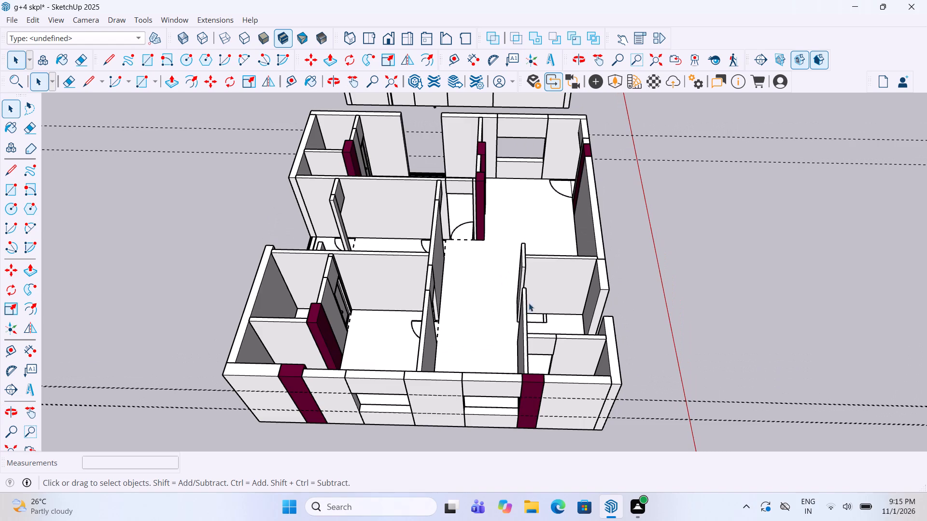
{"action": "scroll", "coordinate": [476, 307], "scroll_direction": "down", "scroll_amount": 5}
{"action": "scroll", "coordinate": [266, 274], "scroll_direction": "down", "scroll_amount": 5}
{"action": "scroll", "coordinate": [391, 155], "scroll_direction": "up", "scroll_amount": 7}
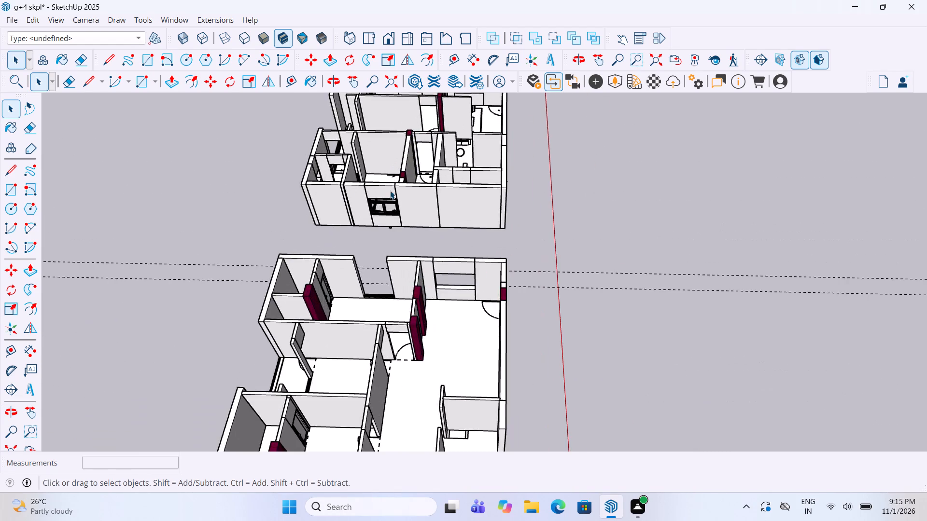
{"action": "scroll", "coordinate": [390, 191], "scroll_direction": "up", "scroll_amount": 8}
{"action": "left_click", "coordinate": [389, 231]}
{"action": "key", "text": "m"}
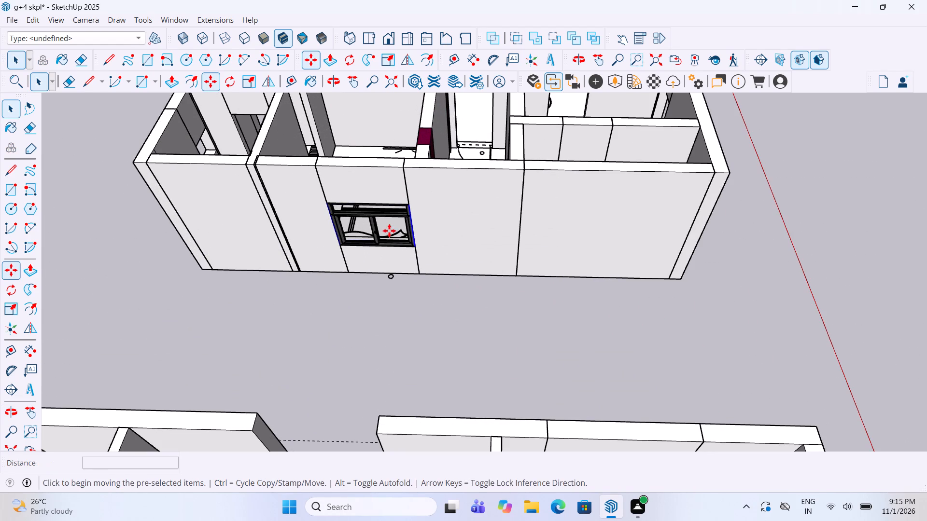
{"action": "scroll", "coordinate": [416, 248], "scroll_direction": "up", "scroll_amount": 1}
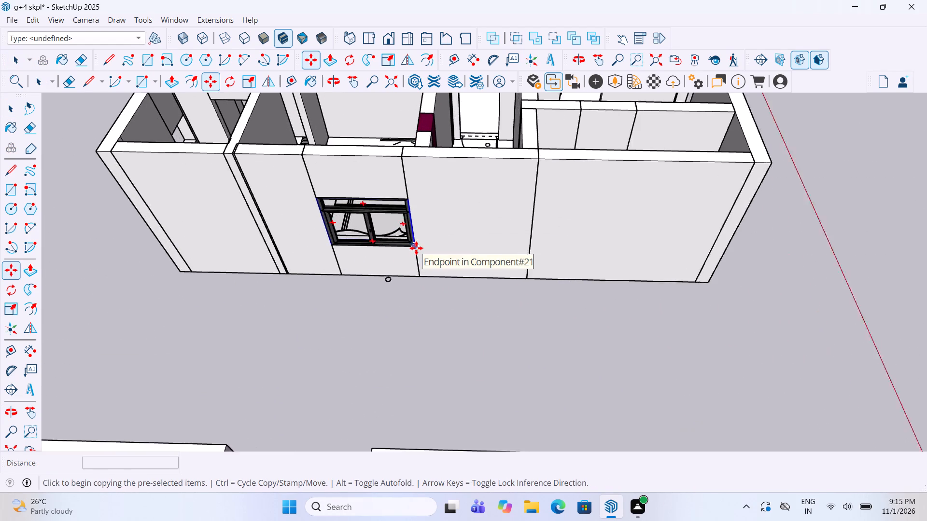
{"action": "scroll", "coordinate": [416, 248], "scroll_direction": "up", "scroll_amount": 2}
{"action": "left_click", "coordinate": [416, 250]}
{"action": "scroll", "coordinate": [483, 191], "scroll_direction": "down", "scroll_amount": 11}
{"action": "scroll", "coordinate": [576, 318], "scroll_direction": "up", "scroll_amount": 15}
{"action": "left_click", "coordinate": [571, 316]}
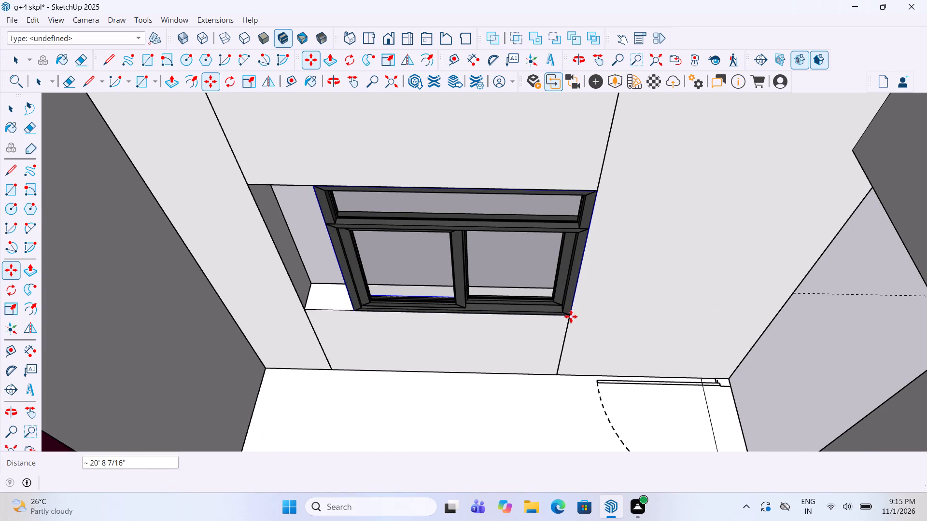
Stretch the copied window along its width to fill the far wall opening.
{"action": "key", "text": "s"}
{"action": "left_click_drag", "start_coordinate": [340, 248], "coordinate": [309, 242]}
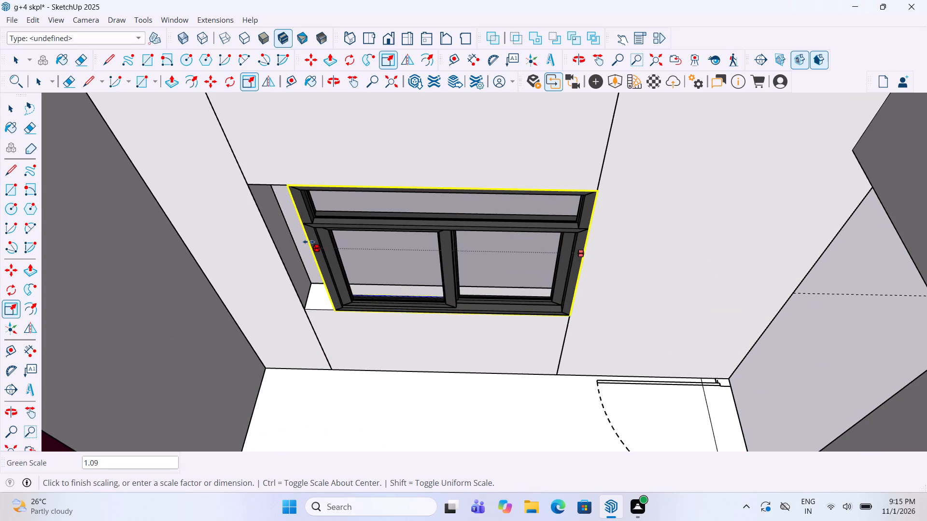
{"action": "left_click_drag", "start_coordinate": [309, 242], "coordinate": [283, 237]}
{"action": "scroll", "coordinate": [405, 267], "scroll_direction": "down", "scroll_amount": 5}
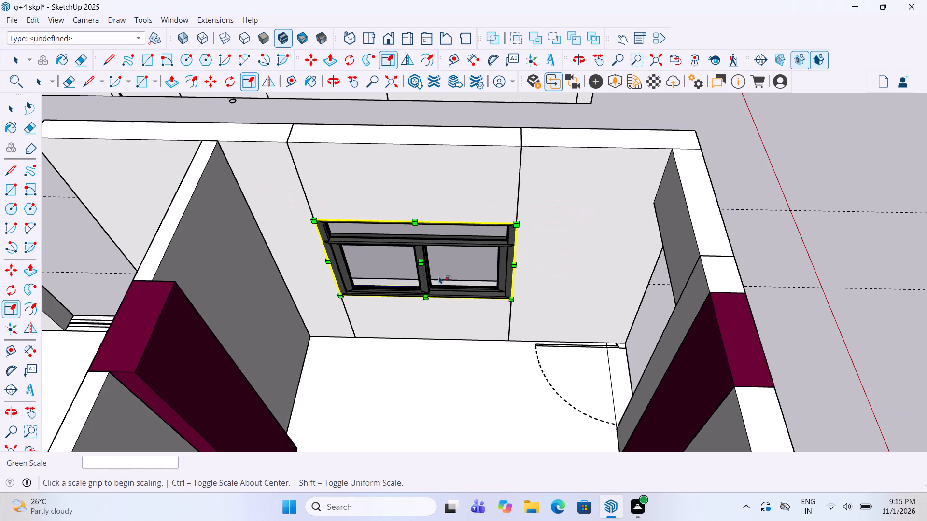
{"action": "key", "text": "space"}
{"action": "left_click", "coordinate": [857, 165]}
Copy the far wall window into the front wall opening beside the purple column and narrow it to the opening's width.
{"action": "scroll", "coordinate": [501, 269], "scroll_direction": "down", "scroll_amount": 1}
{"action": "middle_click_drag", "start_coordinate": [501, 269], "coordinate": [517, 206]}
{"action": "scroll", "coordinate": [517, 206], "scroll_direction": "down", "scroll_amount": 10}
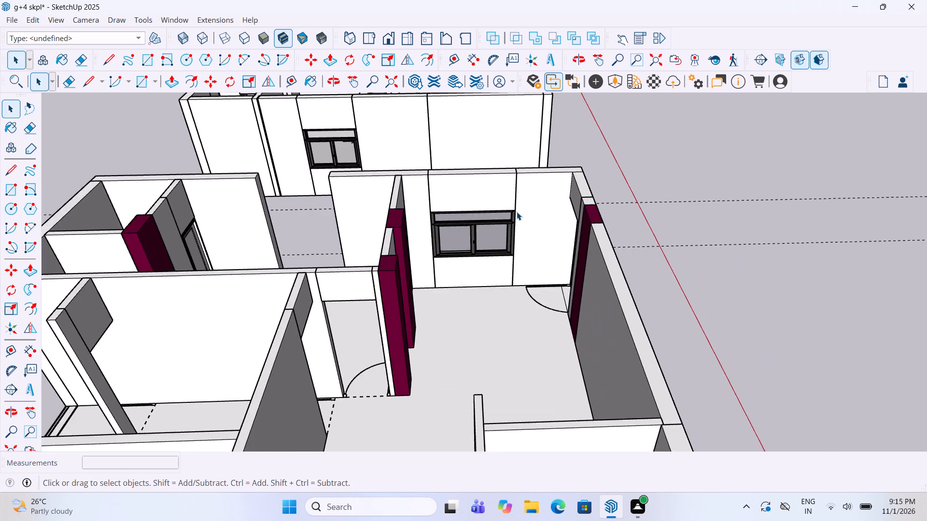
{"action": "middle_click_drag", "start_coordinate": [517, 212], "coordinate": [506, 255]}
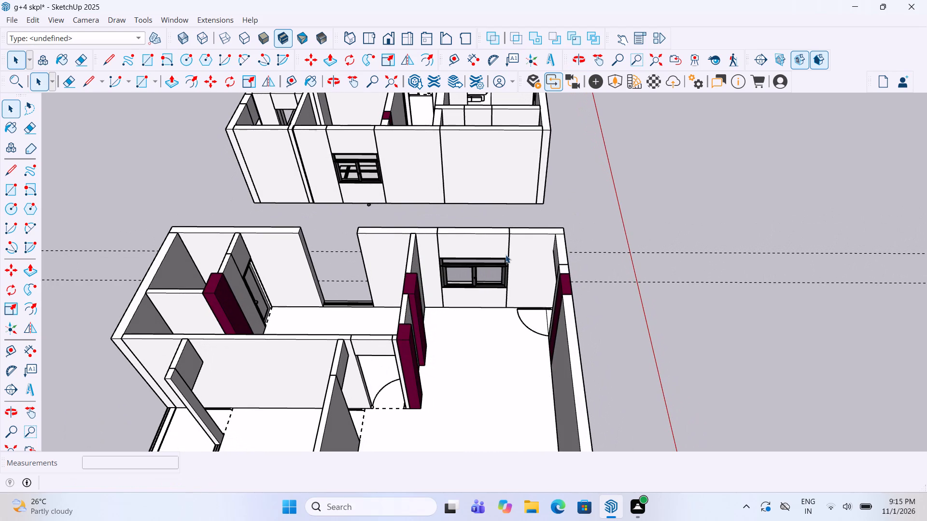
{"action": "scroll", "coordinate": [506, 255], "scroll_direction": "down", "scroll_amount": 3}
{"action": "middle_click_drag", "start_coordinate": [499, 250], "coordinate": [479, 236]}
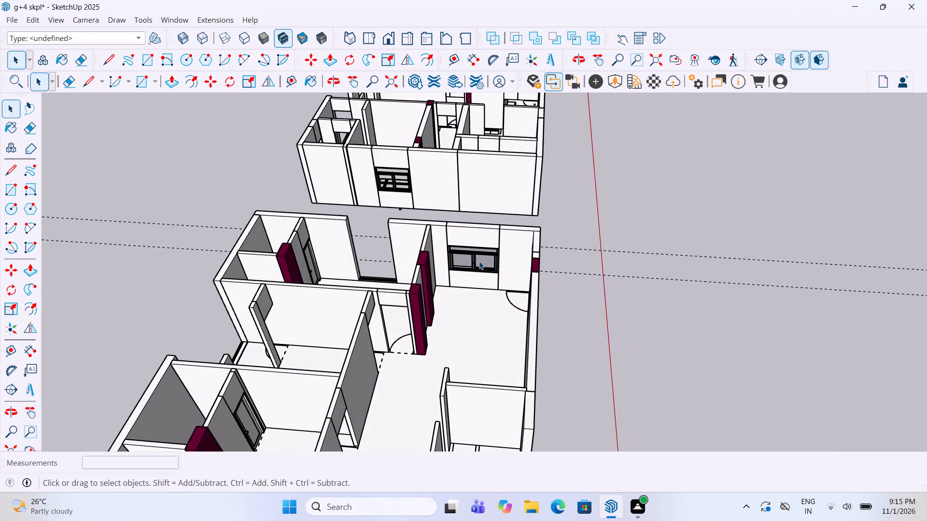
{"action": "scroll", "coordinate": [620, 165], "scroll_direction": "down", "scroll_amount": 4}
{"action": "middle_click_drag", "start_coordinate": [615, 206], "coordinate": [618, 163]}
{"action": "scroll", "coordinate": [572, 230], "scroll_direction": "up", "scroll_amount": 5}
{"action": "left_click", "coordinate": [523, 195]}
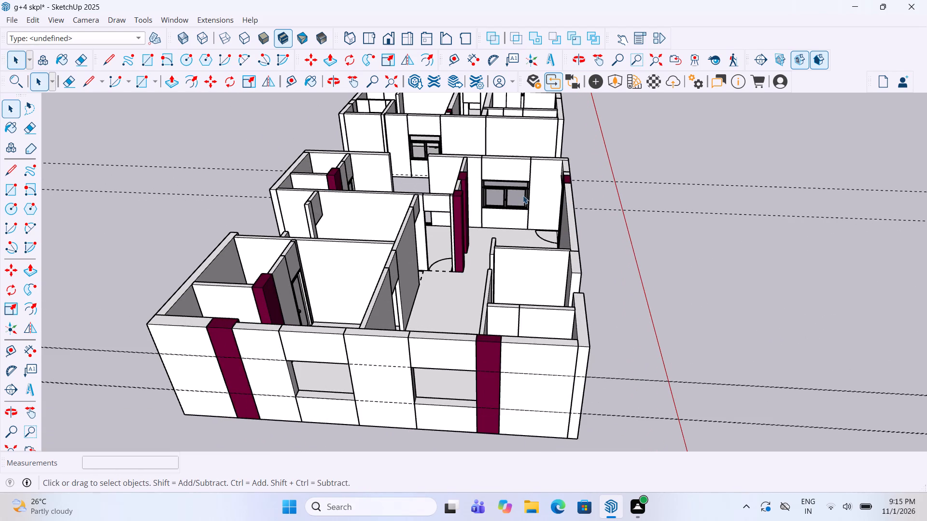
{"action": "key", "text": "m"}
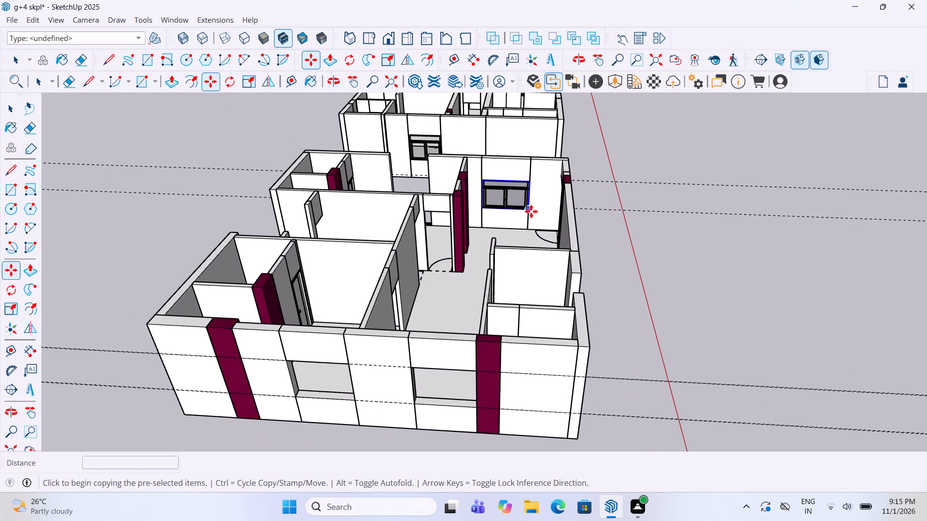
{"action": "left_click", "coordinate": [531, 211]}
{"action": "scroll", "coordinate": [476, 398], "scroll_direction": "up", "scroll_amount": 8}
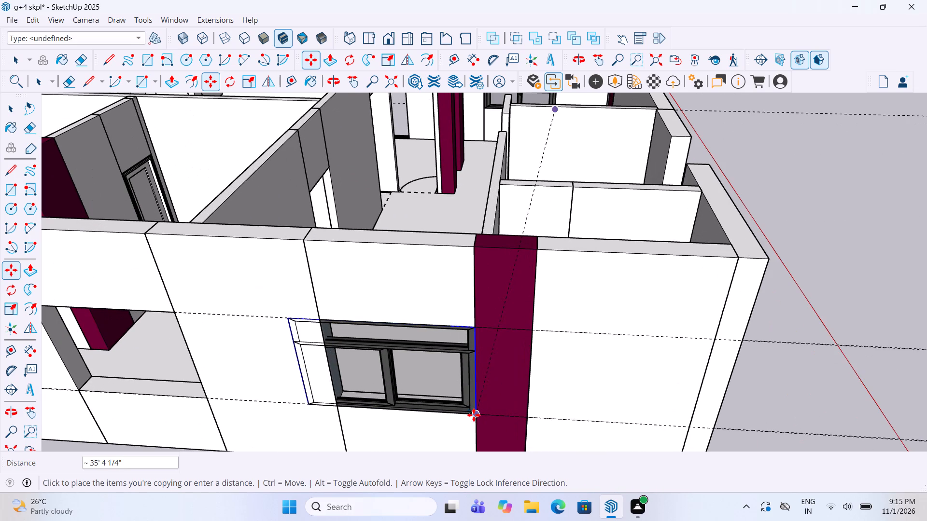
{"action": "left_click", "coordinate": [474, 415]}
{"action": "key", "text": "s"}
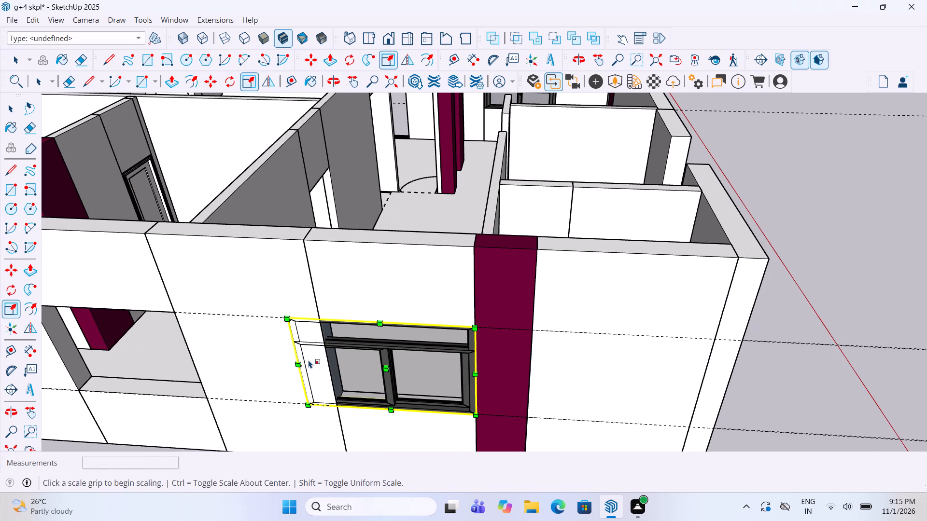
{"action": "left_click_drag", "start_coordinate": [304, 356], "coordinate": [330, 356]}
Copy the fitted front window into the other opening of the same front wall, aligned at the lower corner.
{"action": "scroll", "coordinate": [560, 300], "scroll_direction": "down", "scroll_amount": 5}
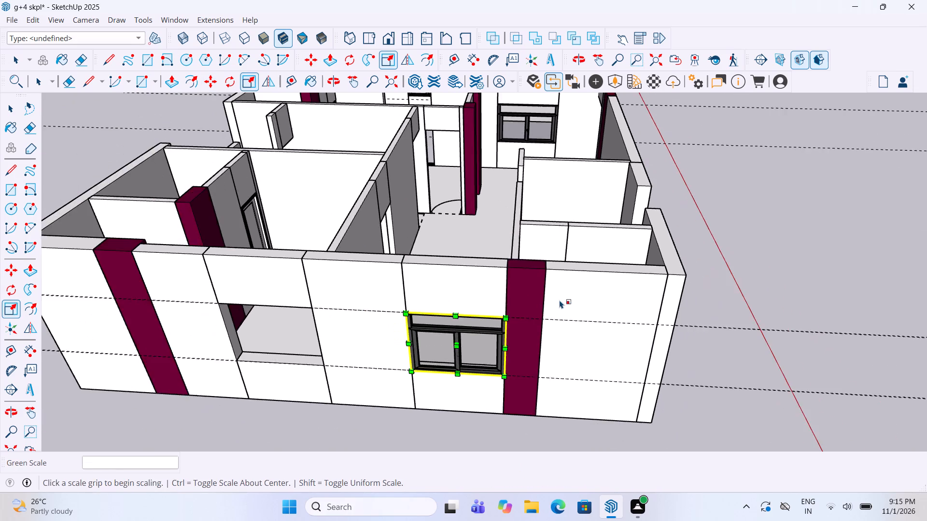
{"action": "middle_click_drag", "start_coordinate": [561, 300], "coordinate": [569, 294]}
{"action": "key", "text": "m"}
{"action": "left_click", "coordinate": [509, 377]}
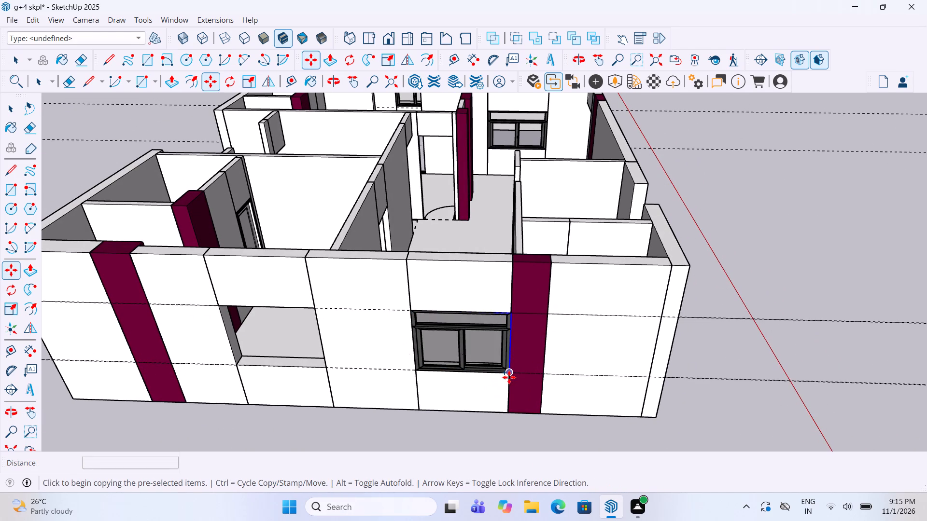
{"action": "left_click", "coordinate": [326, 372]}
{"action": "scroll", "coordinate": [558, 310], "scroll_direction": "down", "scroll_amount": 3}
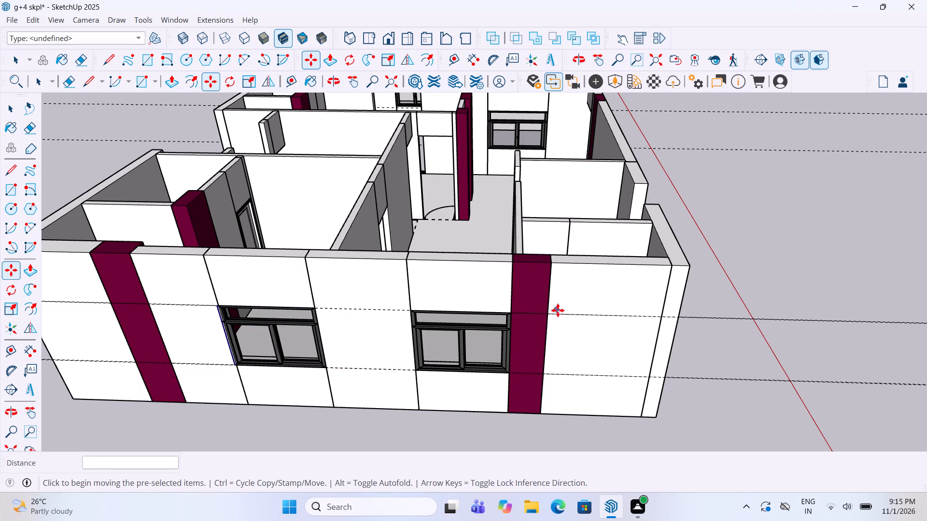
{"action": "scroll", "coordinate": [558, 310], "scroll_direction": "down", "scroll_amount": 1}
{"action": "scroll", "coordinate": [364, 342], "scroll_direction": "up", "scroll_amount": 4}
{"action": "key", "text": "space"}
{"action": "left_click", "coordinate": [378, 412]}
Examine the finished front wall and the other floor plans in the row for missing windows and openings.
{"action": "scroll", "coordinate": [546, 258], "scroll_direction": "down", "scroll_amount": 2}
{"action": "middle_click_drag", "start_coordinate": [546, 257], "coordinate": [559, 308]}
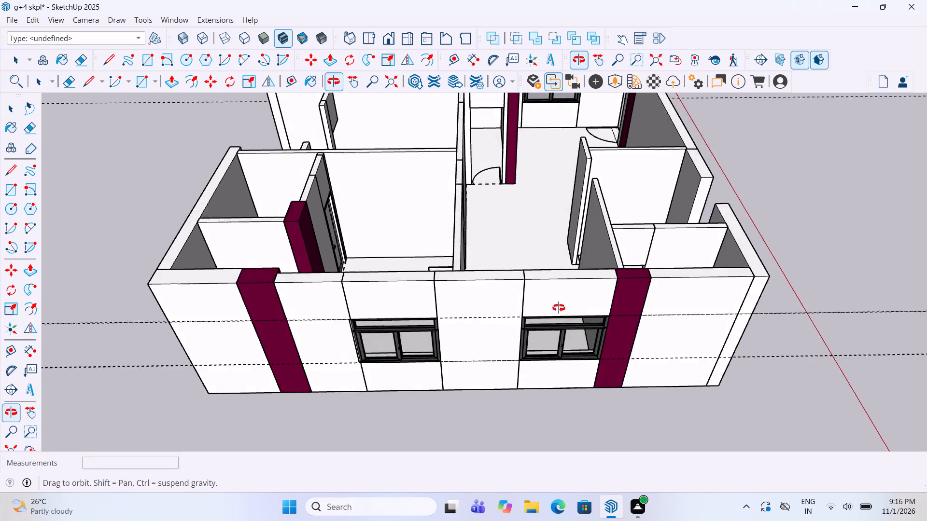
{"action": "middle_click_drag", "start_coordinate": [559, 308], "coordinate": [552, 314]}
{"action": "scroll", "coordinate": [552, 378], "scroll_direction": "down", "scroll_amount": 7}
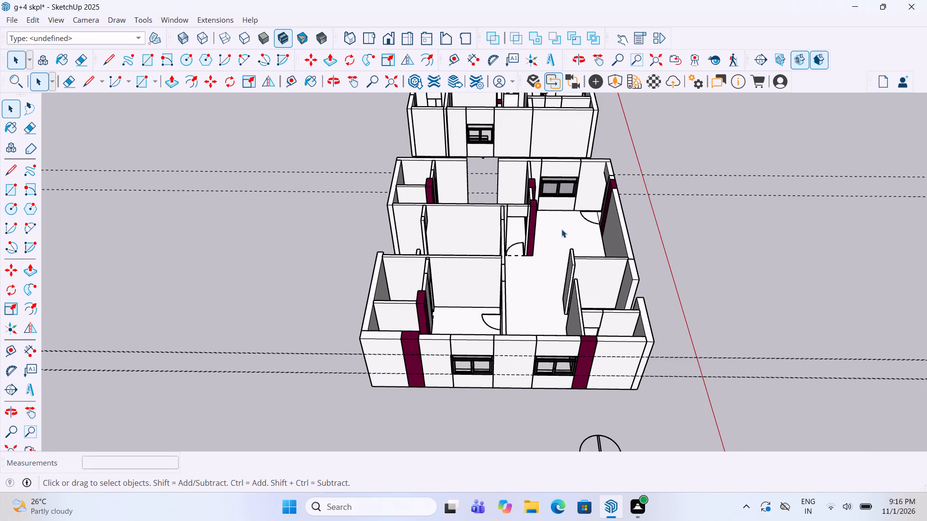
{"action": "scroll", "coordinate": [504, 306], "scroll_direction": "down", "scroll_amount": 5}
{"action": "scroll", "coordinate": [473, 349], "scroll_direction": "down", "scroll_amount": 2}
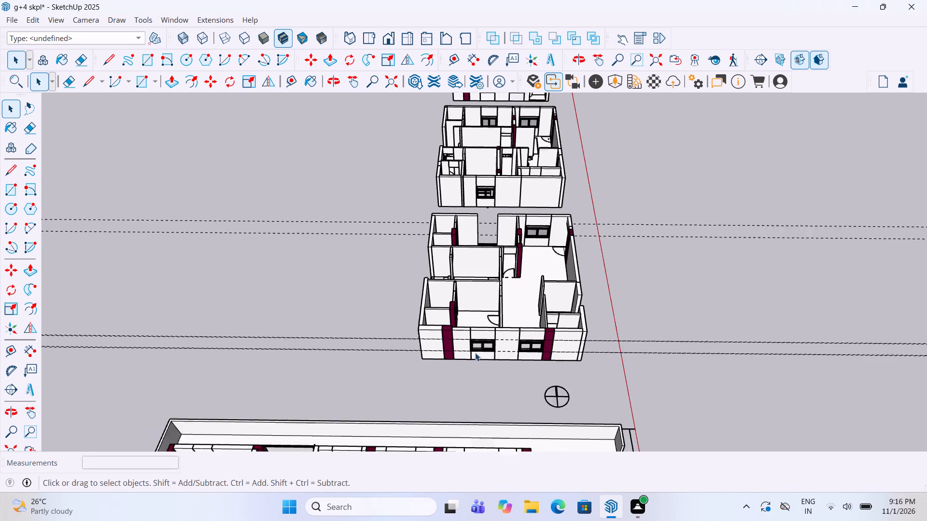
{"action": "scroll", "coordinate": [475, 353], "scroll_direction": "down", "scroll_amount": 3}
{"action": "scroll", "coordinate": [505, 154], "scroll_direction": "up", "scroll_amount": 5}
{"action": "scroll", "coordinate": [506, 194], "scroll_direction": "up", "scroll_amount": 4}
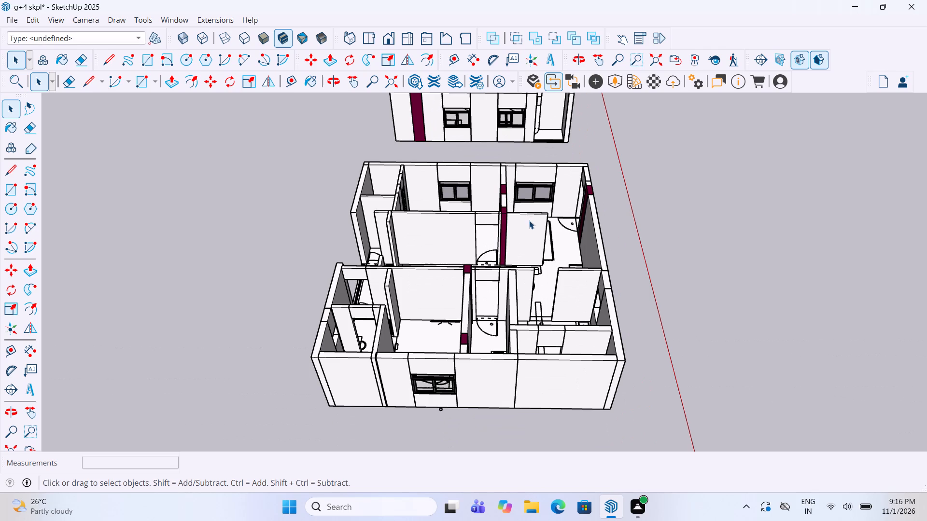
{"action": "middle_click_drag", "start_coordinate": [528, 220], "coordinate": [620, 262]}
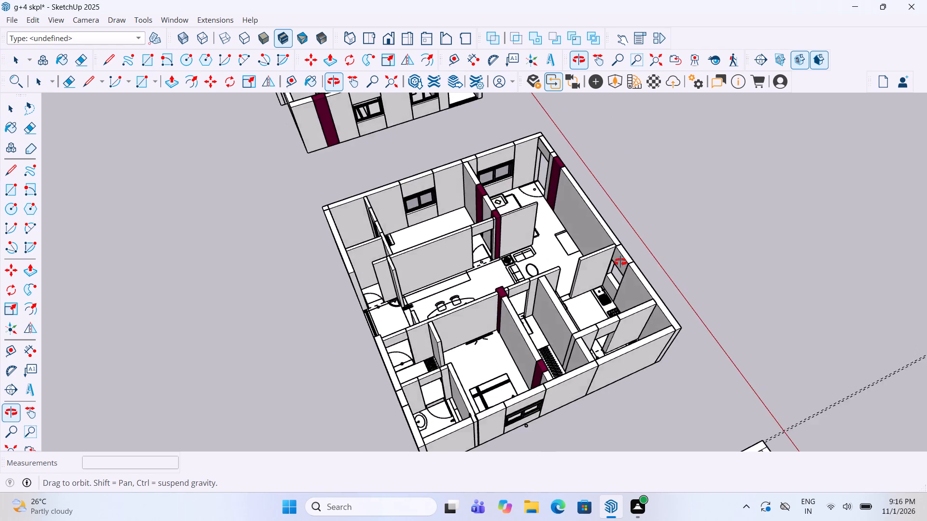
{"action": "middle_click_drag", "start_coordinate": [620, 262], "coordinate": [500, 274]}
{"action": "scroll", "coordinate": [475, 312], "scroll_direction": "down", "scroll_amount": 5}
{"action": "middle_click_drag", "start_coordinate": [481, 318], "coordinate": [585, 222]}
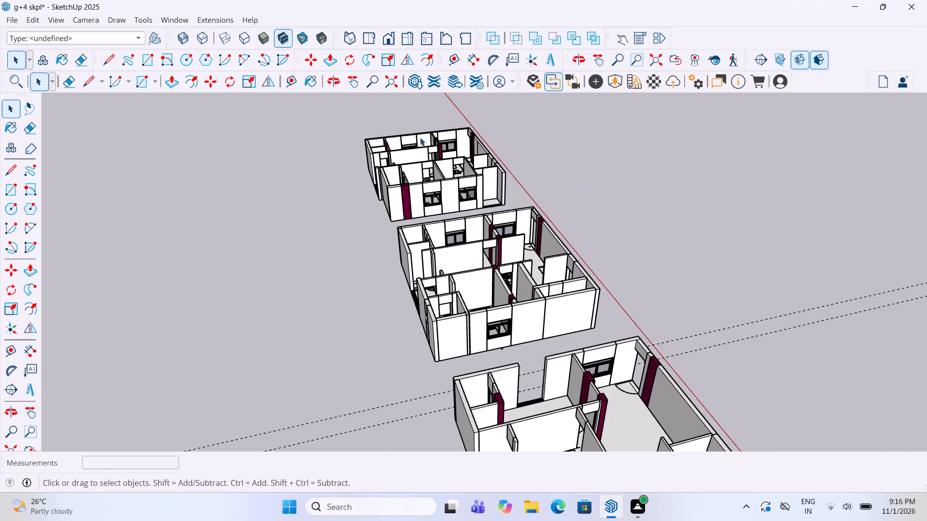
Examine the row of floor plans for kitchen wall openings still missing a window.
{"action": "scroll", "coordinate": [419, 130], "scroll_direction": "up", "scroll_amount": 4}
{"action": "scroll", "coordinate": [399, 217], "scroll_direction": "up", "scroll_amount": 1}
{"action": "middle_click_drag", "start_coordinate": [400, 214], "coordinate": [699, 208]}
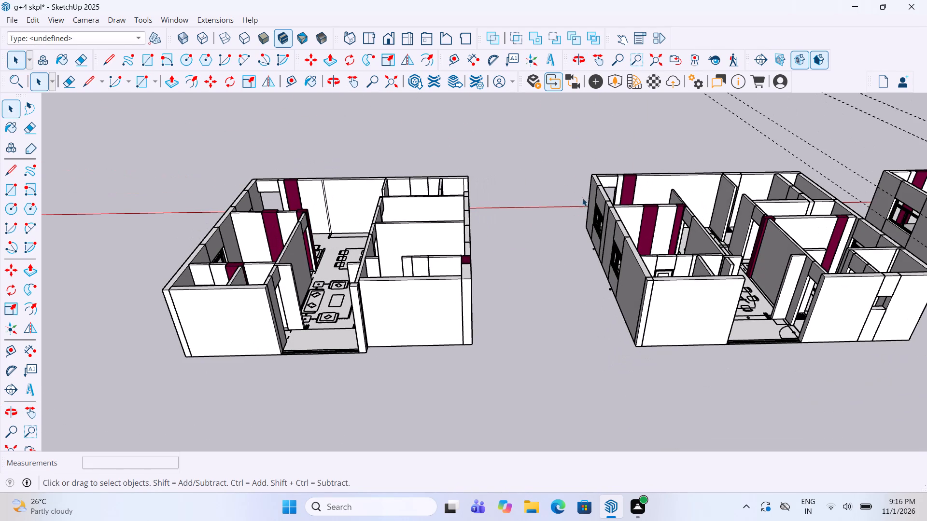
{"action": "scroll", "coordinate": [257, 257], "scroll_direction": "up", "scroll_amount": 4}
{"action": "middle_click_drag", "start_coordinate": [289, 207], "coordinate": [281, 244]}
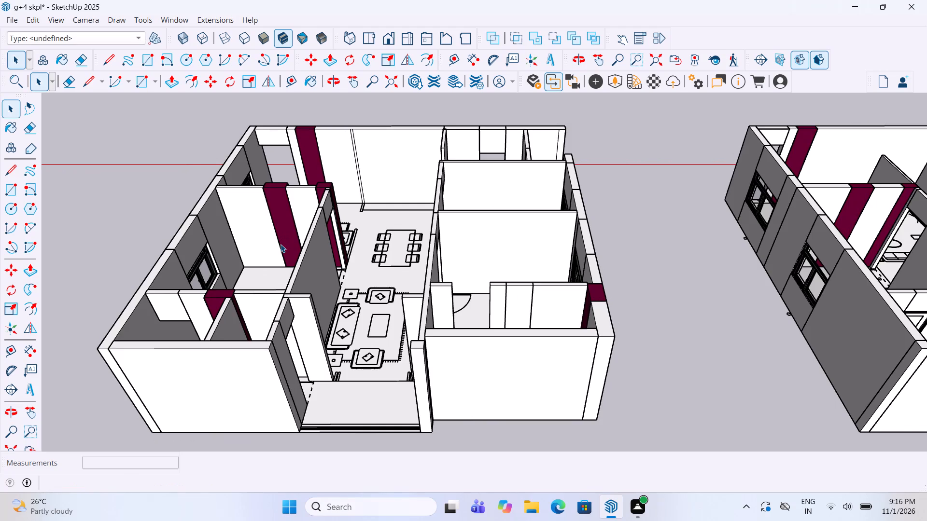
{"action": "scroll", "coordinate": [281, 244], "scroll_direction": "down", "scroll_amount": 17}
{"action": "scroll", "coordinate": [736, 267], "scroll_direction": "up", "scroll_amount": 5}
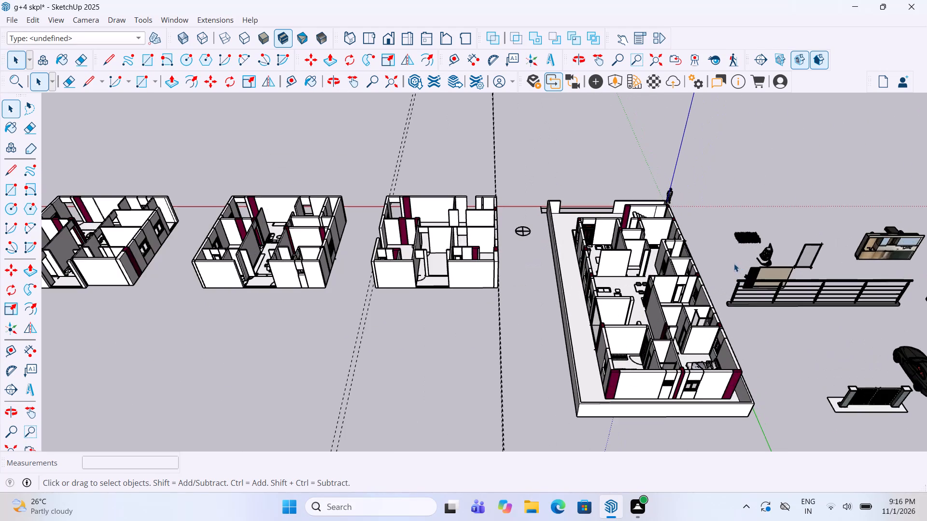
{"action": "scroll", "coordinate": [465, 228], "scroll_direction": "up", "scroll_amount": 5}
{"action": "scroll", "coordinate": [922, 216], "scroll_direction": "up", "scroll_amount": 4}
{"action": "middle_click_drag", "start_coordinate": [909, 207], "coordinate": [889, 200]}
{"action": "scroll", "coordinate": [686, 243], "scroll_direction": "down", "scroll_amount": 5}
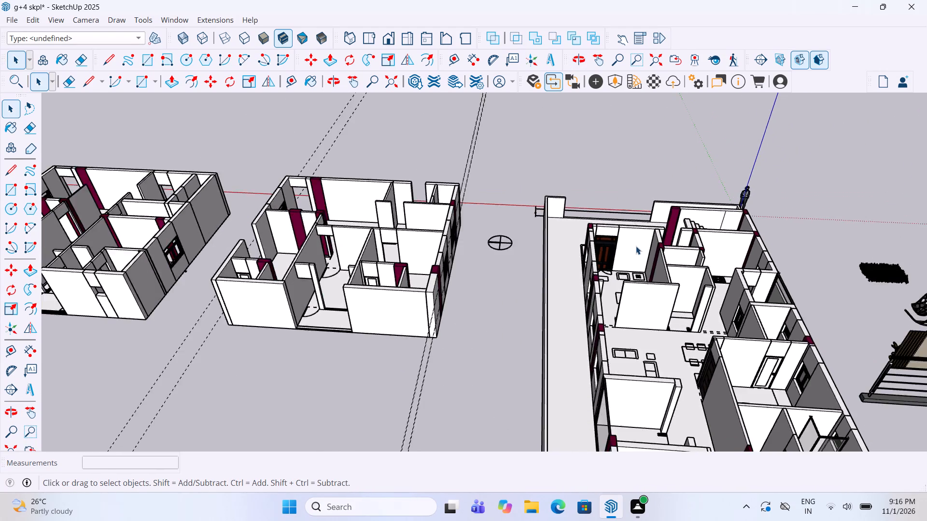
{"action": "scroll", "coordinate": [536, 240], "scroll_direction": "down", "scroll_amount": 7}
Copy the sliding window from the ground floor's end wall into the opening above the kitchen sink in the plan with the oval dining table.
{"action": "scroll", "coordinate": [698, 420], "scroll_direction": "up", "scroll_amount": 6}
{"action": "scroll", "coordinate": [631, 302], "scroll_direction": "up", "scroll_amount": 5}
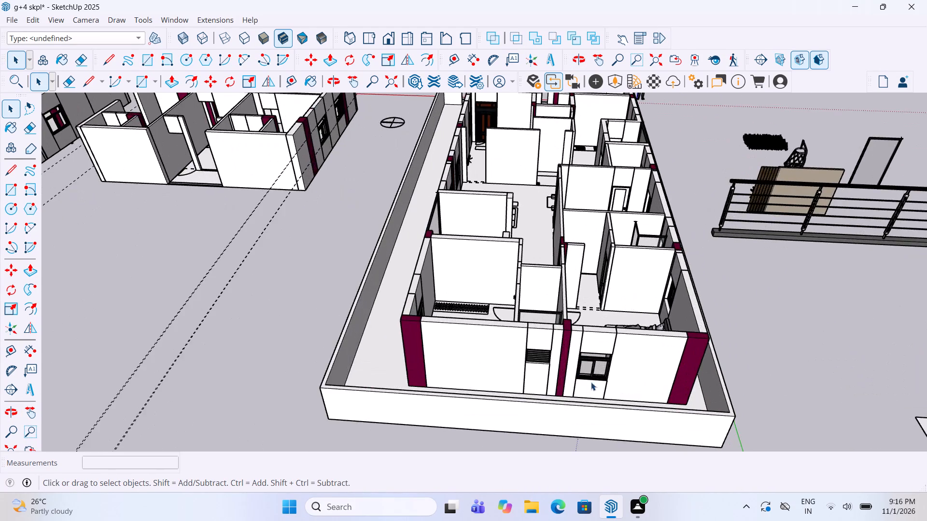
{"action": "scroll", "coordinate": [591, 382], "scroll_direction": "up", "scroll_amount": 8}
{"action": "left_click", "coordinate": [594, 358]}
{"action": "key", "text": "m"}
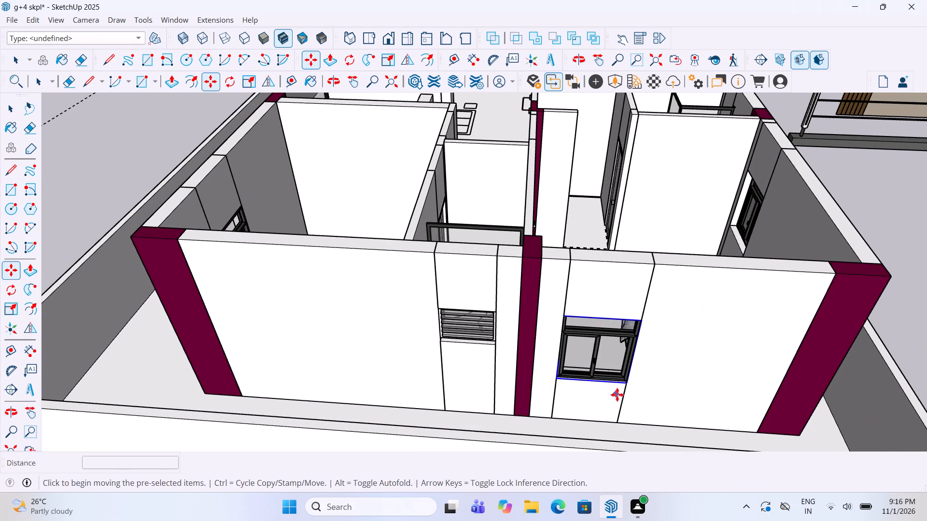
{"action": "left_click", "coordinate": [627, 389]}
{"action": "scroll", "coordinate": [645, 359], "scroll_direction": "down", "scroll_amount": 10}
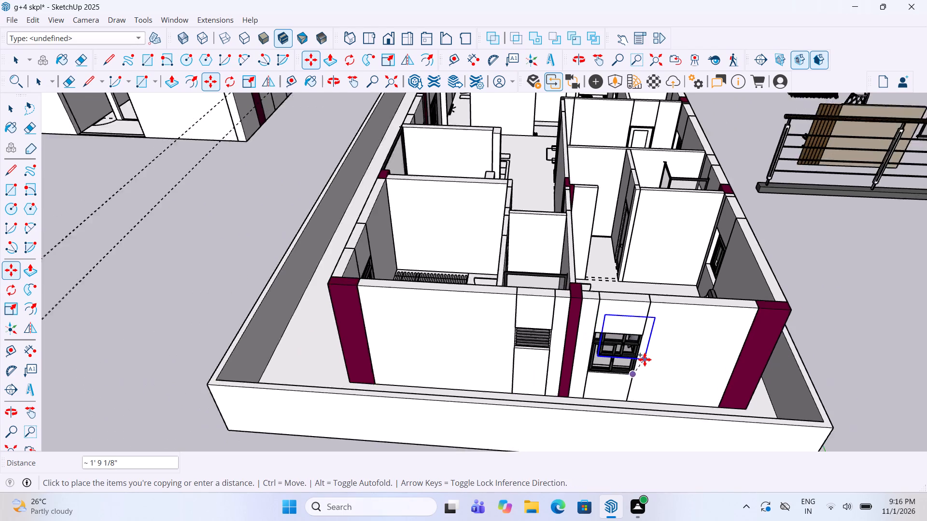
{"action": "scroll", "coordinate": [645, 359], "scroll_direction": "down", "scroll_amount": 20}
{"action": "scroll", "coordinate": [645, 359], "scroll_direction": "down", "scroll_amount": 7}
{"action": "scroll", "coordinate": [450, 133], "scroll_direction": "up", "scroll_amount": 3}
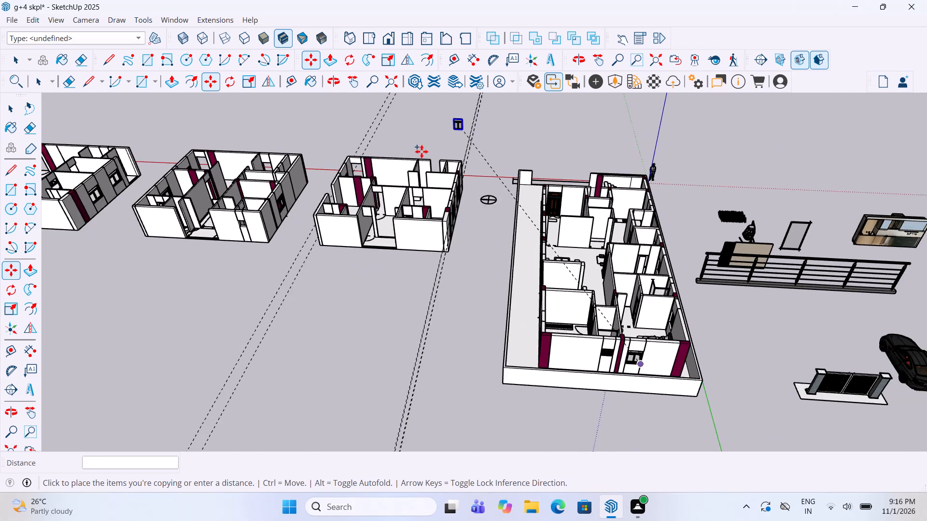
{"action": "scroll", "coordinate": [421, 151], "scroll_direction": "up", "scroll_amount": 2}
{"action": "scroll", "coordinate": [389, 205], "scroll_direction": "up", "scroll_amount": 6}
{"action": "middle_click_drag", "start_coordinate": [413, 179], "coordinate": [438, 211]}
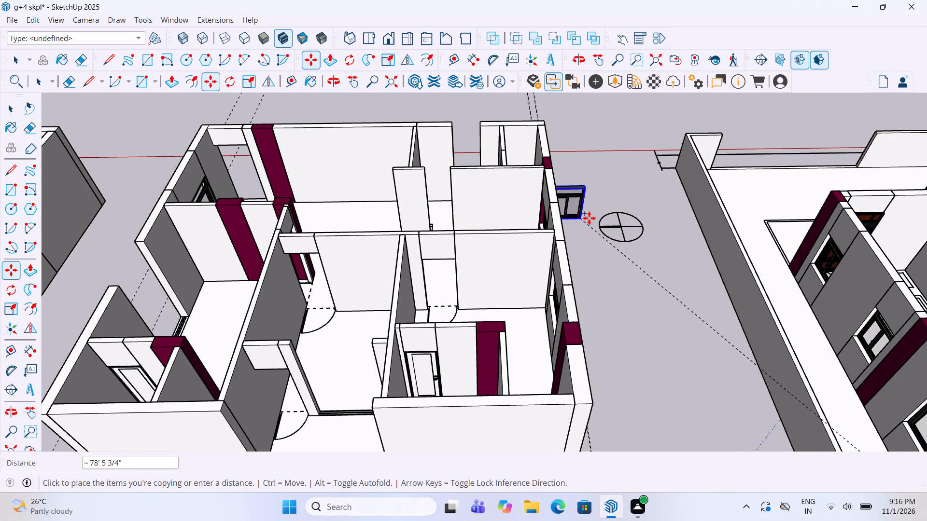
{"action": "scroll", "coordinate": [648, 212], "scroll_direction": "down", "scroll_amount": 12}
{"action": "scroll", "coordinate": [253, 197], "scroll_direction": "up", "scroll_amount": 5}
{"action": "scroll", "coordinate": [511, 165], "scroll_direction": "up", "scroll_amount": 4}
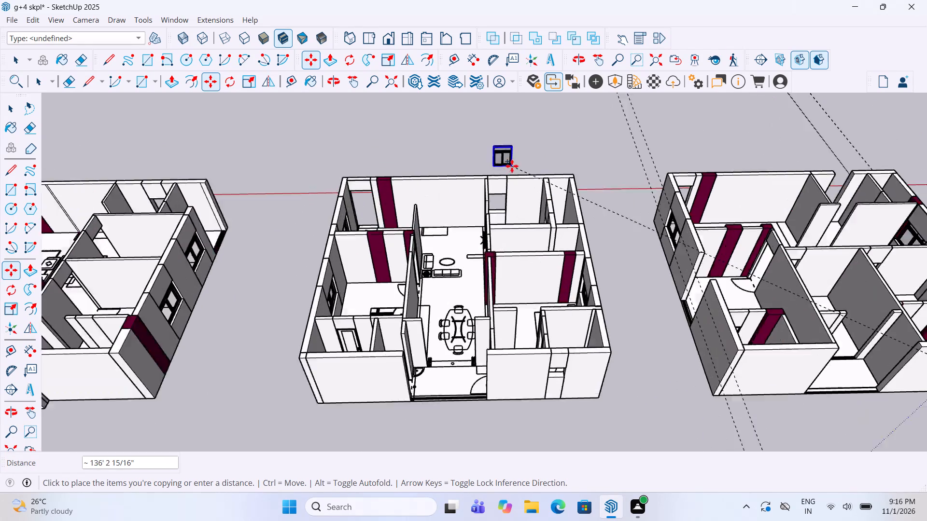
{"action": "scroll", "coordinate": [512, 166], "scroll_direction": "up", "scroll_amount": 2}
{"action": "scroll", "coordinate": [502, 213], "scroll_direction": "up", "scroll_amount": 17}
{"action": "scroll", "coordinate": [506, 248], "scroll_direction": "up", "scroll_amount": 4}
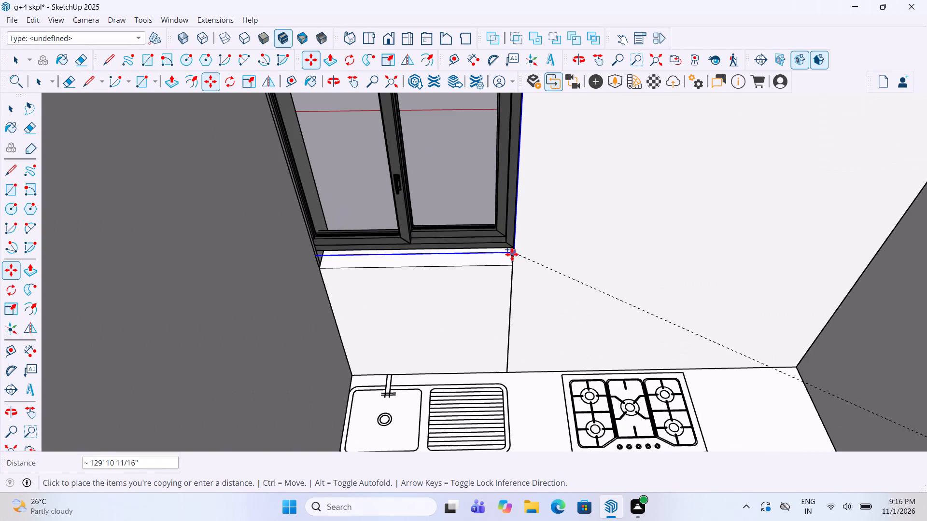
{"action": "left_click", "coordinate": [512, 263]}
Narrow the copied kitchen window to about 0.93 of its width to fit the opening above the sink.
{"action": "scroll", "coordinate": [511, 262], "scroll_direction": "down", "scroll_amount": 6}
{"action": "key", "text": "s"}
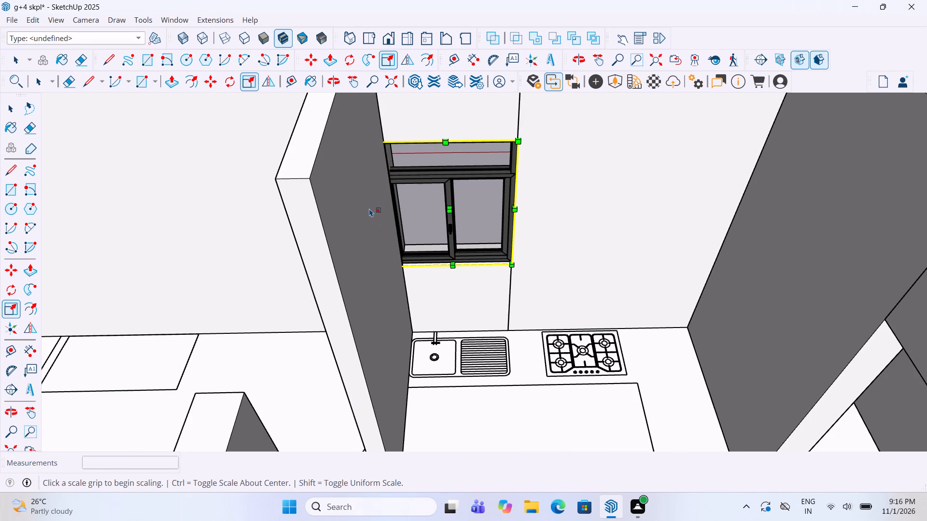
{"action": "left_click_drag", "start_coordinate": [384, 202], "coordinate": [394, 202]}
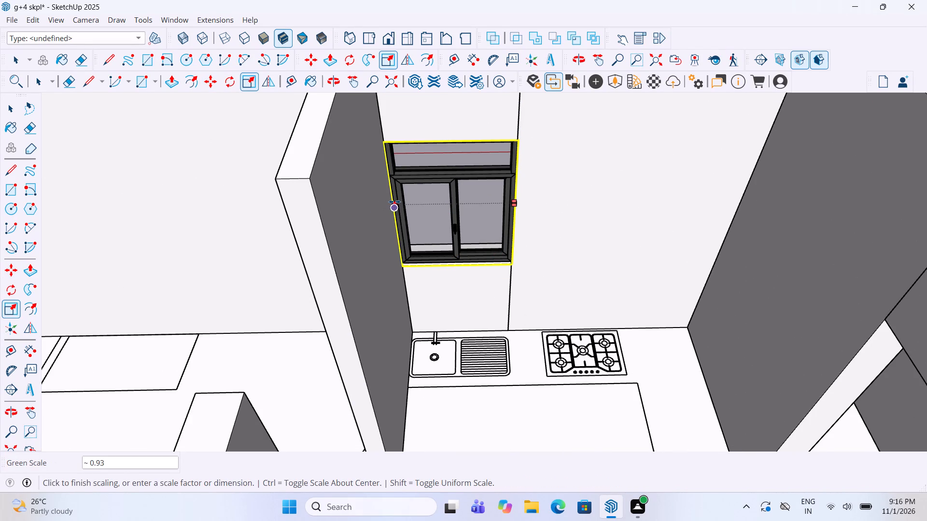
{"action": "scroll", "coordinate": [404, 213], "scroll_direction": "down", "scroll_amount": 4}
{"action": "key", "text": "space"}
{"action": "left_click", "coordinate": [488, 365]}
{"action": "scroll", "coordinate": [573, 276], "scroll_direction": "down", "scroll_amount": 10}
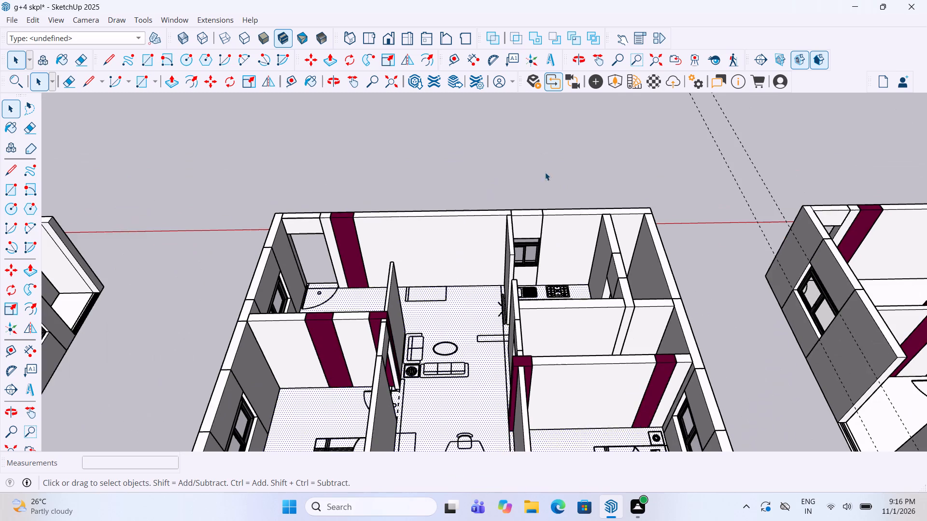
{"action": "left_click", "coordinate": [545, 162]}
Copy the resized kitchen window into the kitchen opening of the end plan in the row, aligned at the opening's lower corner.
{"action": "scroll", "coordinate": [545, 164], "scroll_direction": "down", "scroll_amount": 8}
{"action": "middle_click_drag", "start_coordinate": [542, 185], "coordinate": [536, 179]}
{"action": "scroll", "coordinate": [536, 179], "scroll_direction": "up", "scroll_amount": 8}
{"action": "scroll", "coordinate": [539, 239], "scroll_direction": "up", "scroll_amount": 9}
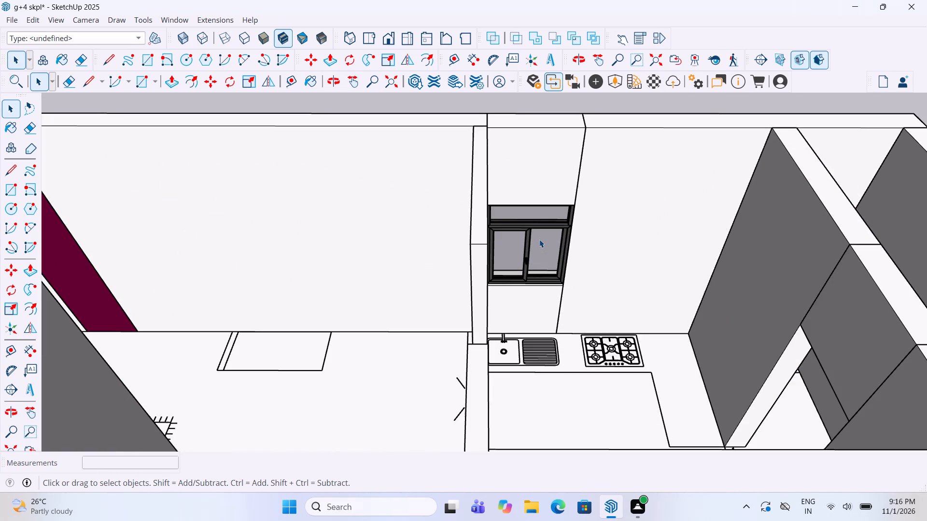
{"action": "left_click", "coordinate": [539, 239]}
{"action": "key", "text": "m"}
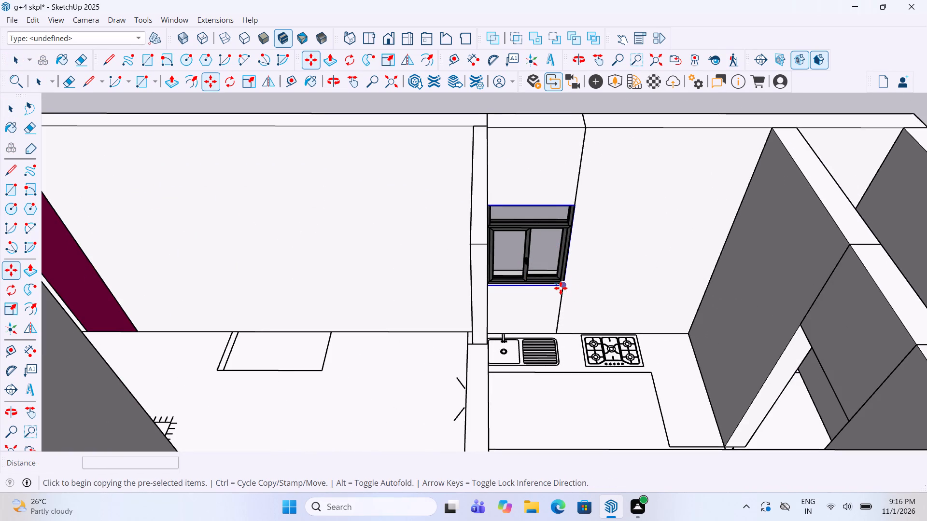
{"action": "left_click", "coordinate": [561, 288]}
{"action": "scroll", "coordinate": [633, 245], "scroll_direction": "down", "scroll_amount": 20}
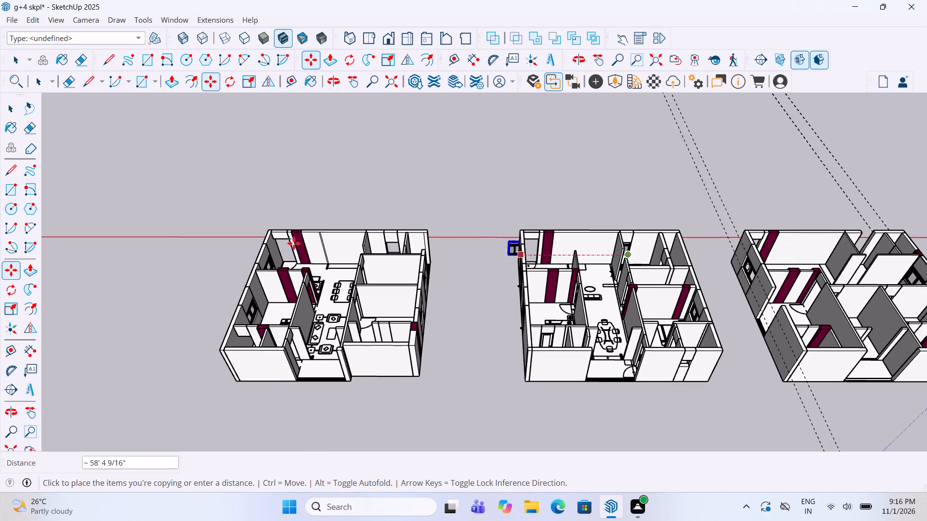
{"action": "scroll", "coordinate": [291, 242], "scroll_direction": "up", "scroll_amount": 5}
{"action": "scroll", "coordinate": [407, 232], "scroll_direction": "up", "scroll_amount": 5}
{"action": "scroll", "coordinate": [491, 286], "scroll_direction": "up", "scroll_amount": 14}
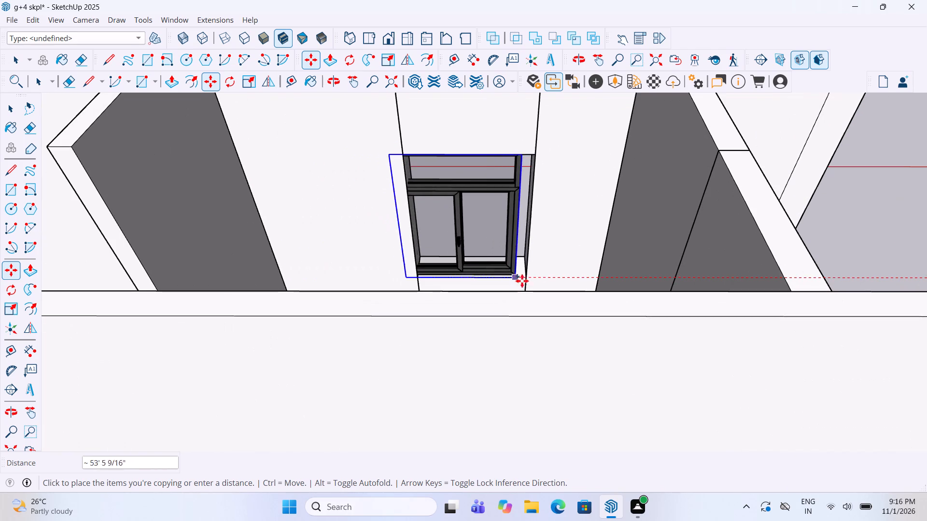
{"action": "left_click", "coordinate": [527, 280]}
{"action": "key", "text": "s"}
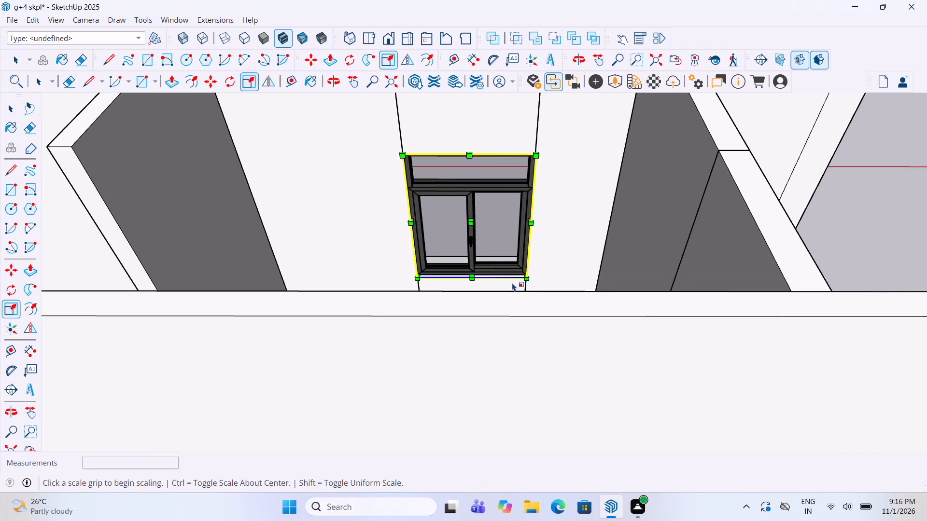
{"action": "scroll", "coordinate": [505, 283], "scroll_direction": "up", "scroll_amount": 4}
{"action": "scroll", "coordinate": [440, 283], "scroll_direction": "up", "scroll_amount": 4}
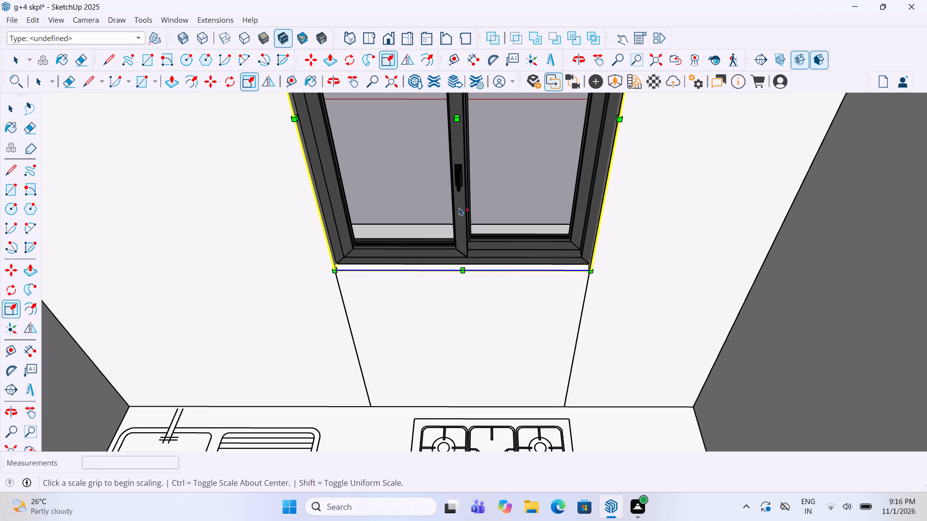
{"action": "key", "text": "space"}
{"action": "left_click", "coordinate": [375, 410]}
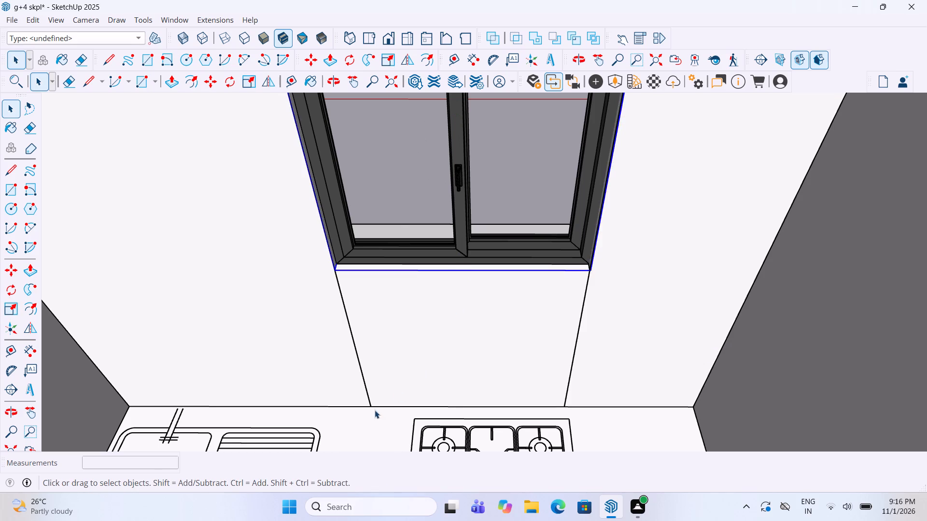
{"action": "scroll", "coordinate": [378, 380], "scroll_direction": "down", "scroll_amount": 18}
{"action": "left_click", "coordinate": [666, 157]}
Inspect how the copied window fits the kitchen opening in the end plan.
{"action": "scroll", "coordinate": [647, 152], "scroll_direction": "down", "scroll_amount": 6}
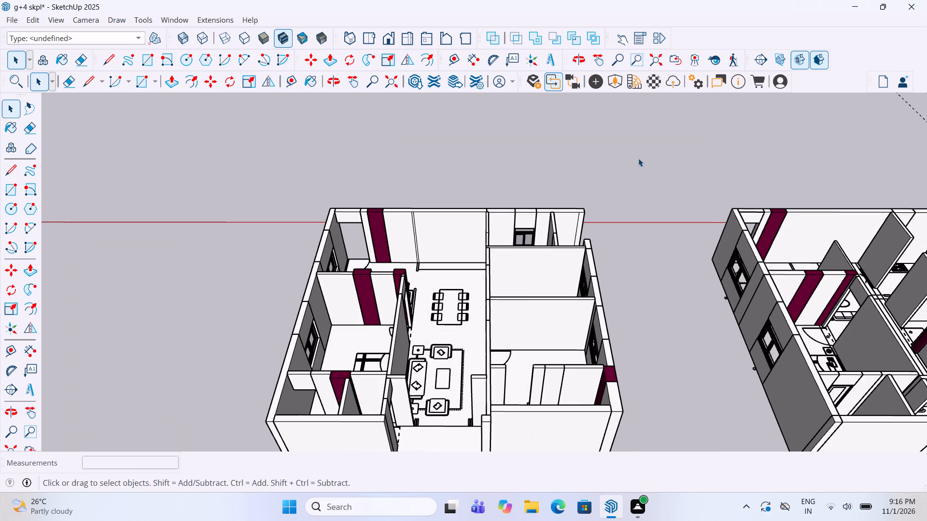
{"action": "middle_click_drag", "start_coordinate": [524, 224], "coordinate": [518, 224]}
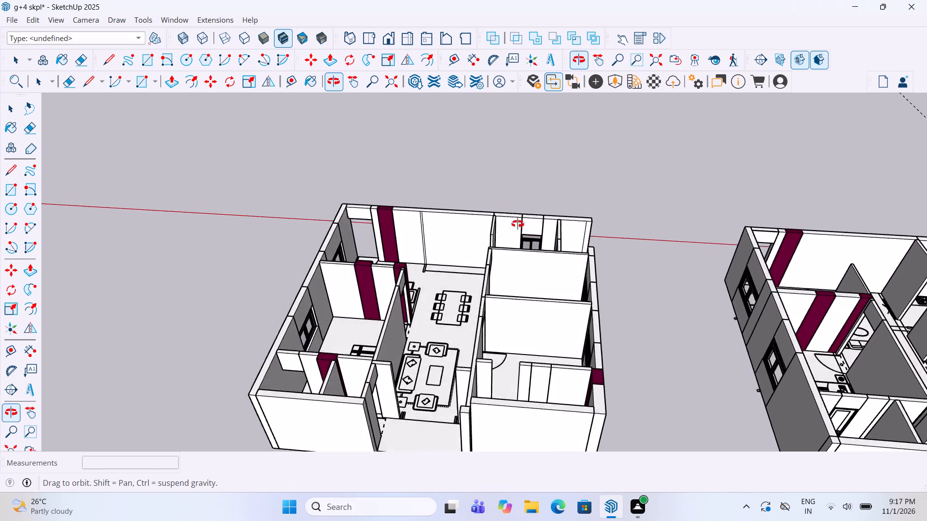
{"action": "middle_click_drag", "start_coordinate": [518, 224], "coordinate": [520, 270]}
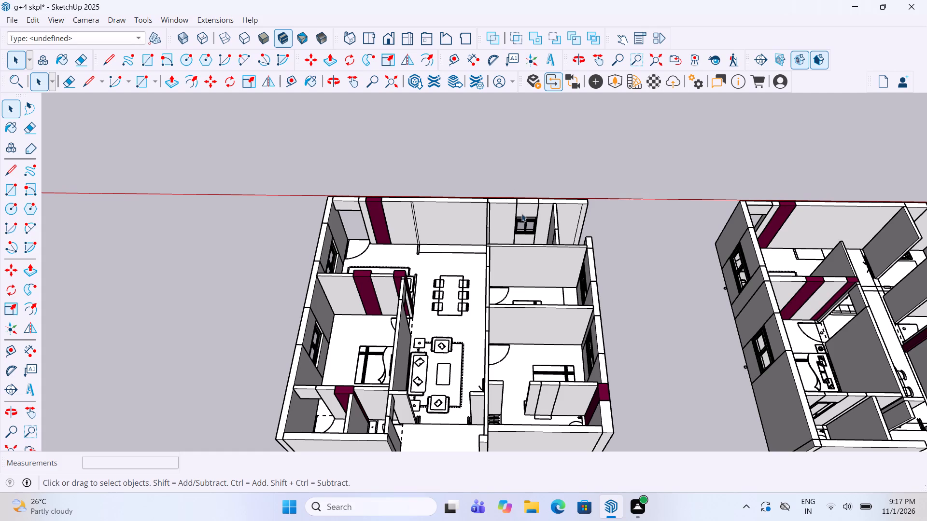
{"action": "scroll", "coordinate": [538, 224], "scroll_direction": "up", "scroll_amount": 16}
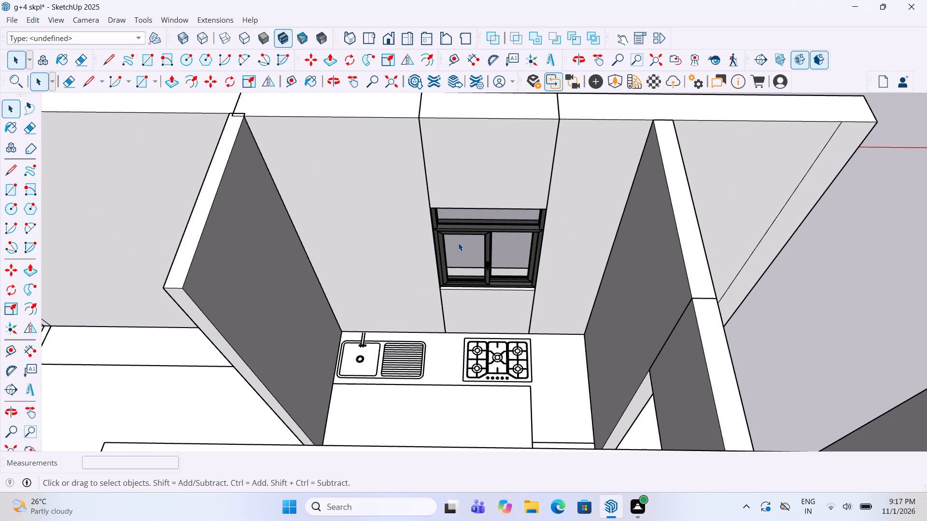
{"action": "scroll", "coordinate": [433, 271], "scroll_direction": "down", "scroll_amount": 5}
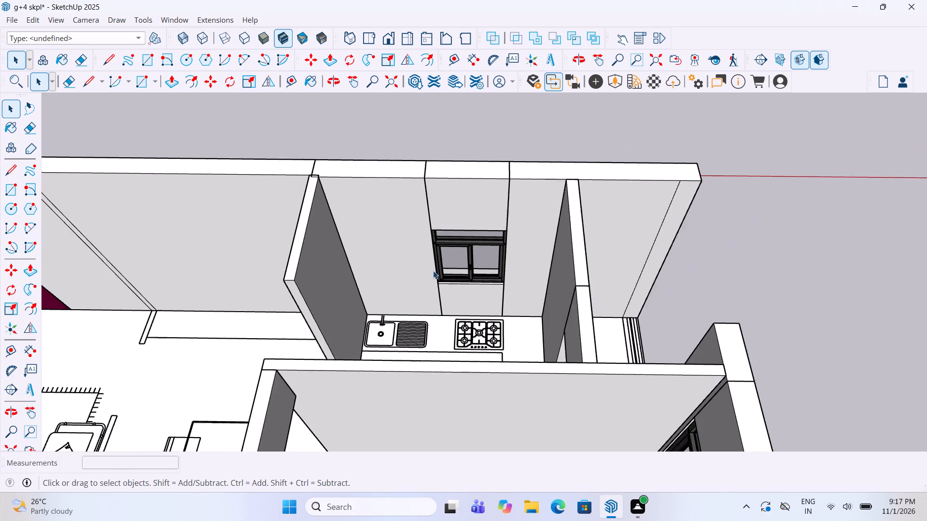
Examine the remaining plans in the row for walls and openings still lacking windows.
{"action": "scroll", "coordinate": [433, 268], "scroll_direction": "down", "scroll_amount": 8}
{"action": "scroll", "coordinate": [498, 238], "scroll_direction": "down", "scroll_amount": 4}
{"action": "middle_click_drag", "start_coordinate": [499, 240], "coordinate": [459, 216]}
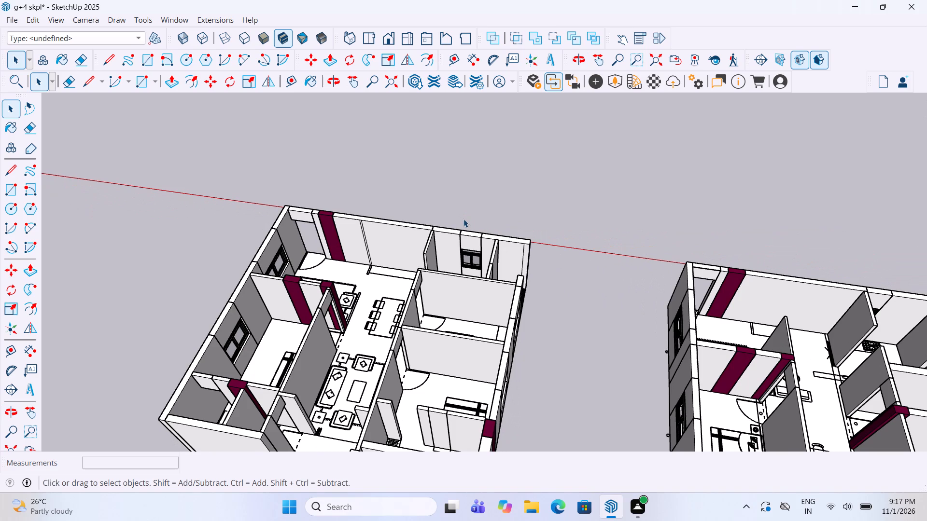
{"action": "scroll", "coordinate": [485, 269], "scroll_direction": "down", "scroll_amount": 3}
{"action": "middle_click_drag", "start_coordinate": [489, 273], "coordinate": [462, 178]}
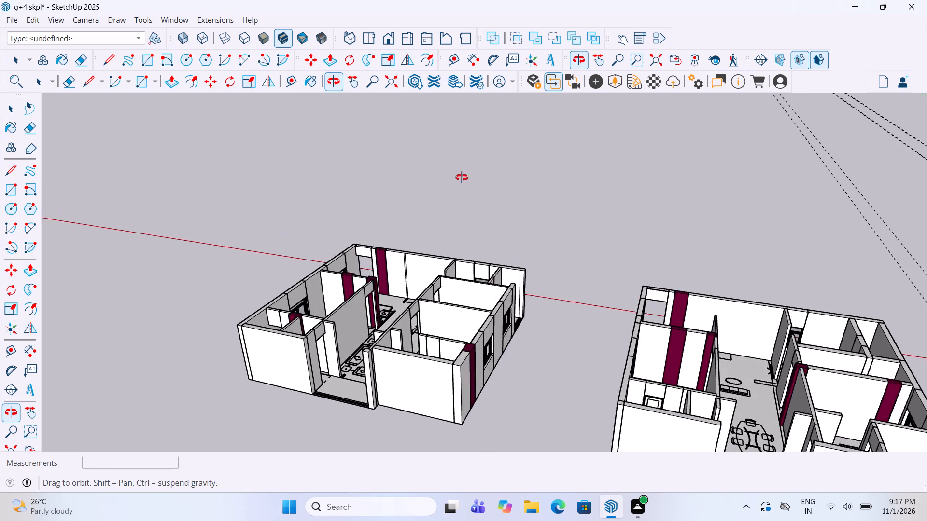
{"action": "middle_click_drag", "start_coordinate": [462, 178], "coordinate": [509, 233]}
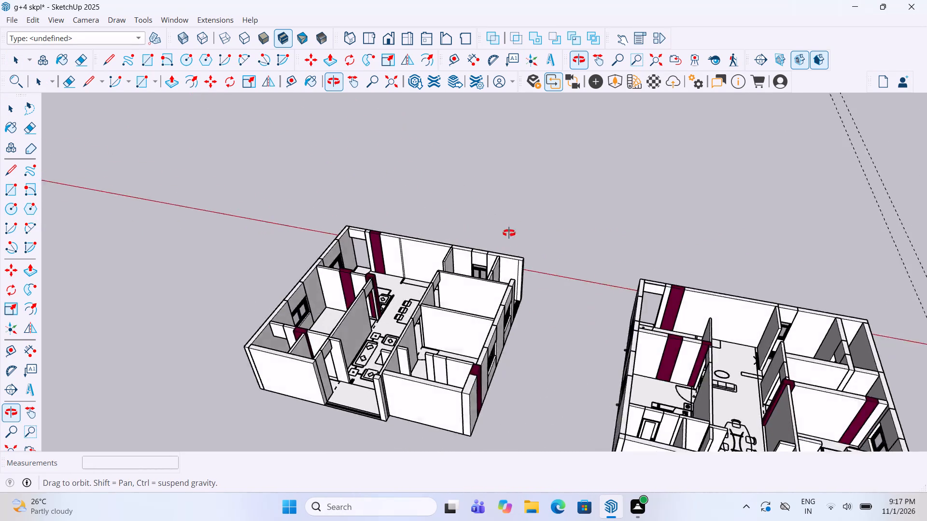
{"action": "middle_click_drag", "start_coordinate": [509, 233], "coordinate": [524, 219]}
{"action": "scroll", "coordinate": [429, 228], "scroll_direction": "down", "scroll_amount": 3}
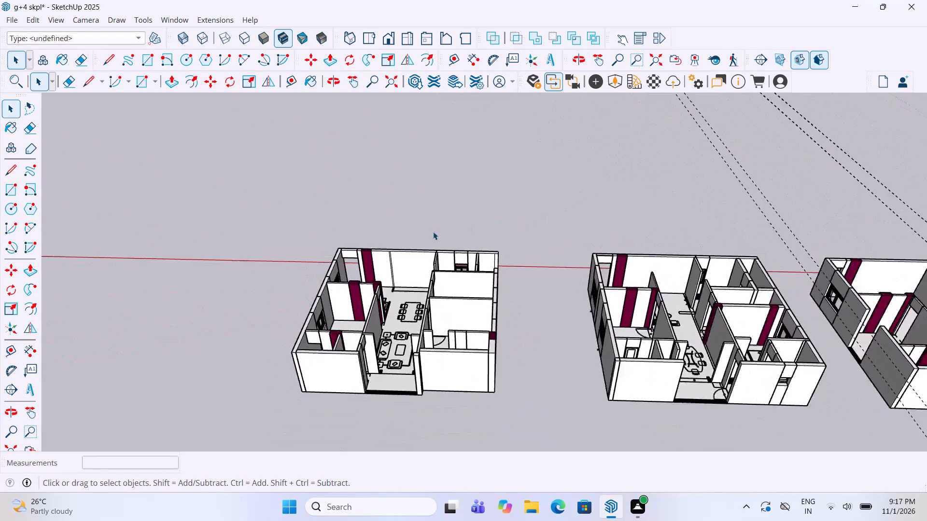
{"action": "scroll", "coordinate": [433, 232], "scroll_direction": "down", "scroll_amount": 3}
{"action": "scroll", "coordinate": [715, 279], "scroll_direction": "up", "scroll_amount": 6}
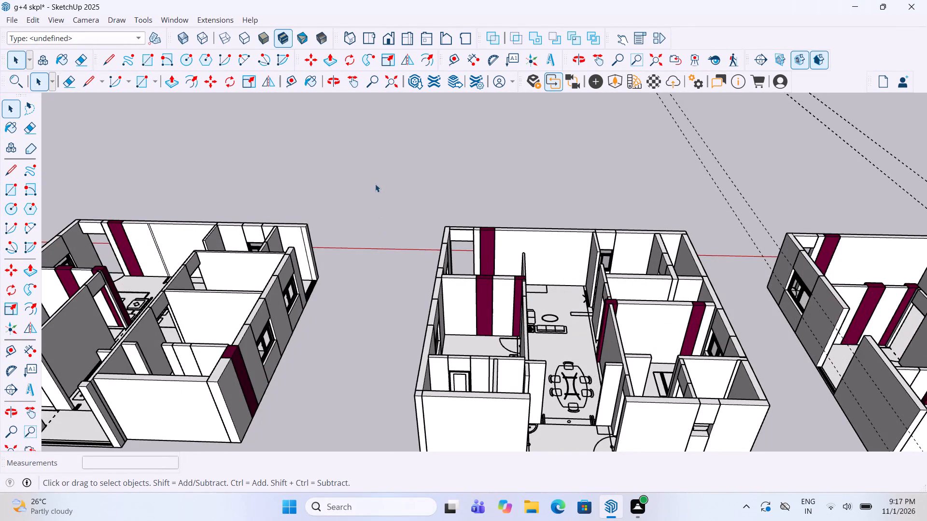
{"action": "scroll", "coordinate": [375, 184], "scroll_direction": "down", "scroll_amount": 6}
{"action": "scroll", "coordinate": [525, 264], "scroll_direction": "up", "scroll_amount": 5}
{"action": "middle_click_drag", "start_coordinate": [515, 224], "coordinate": [527, 261]}
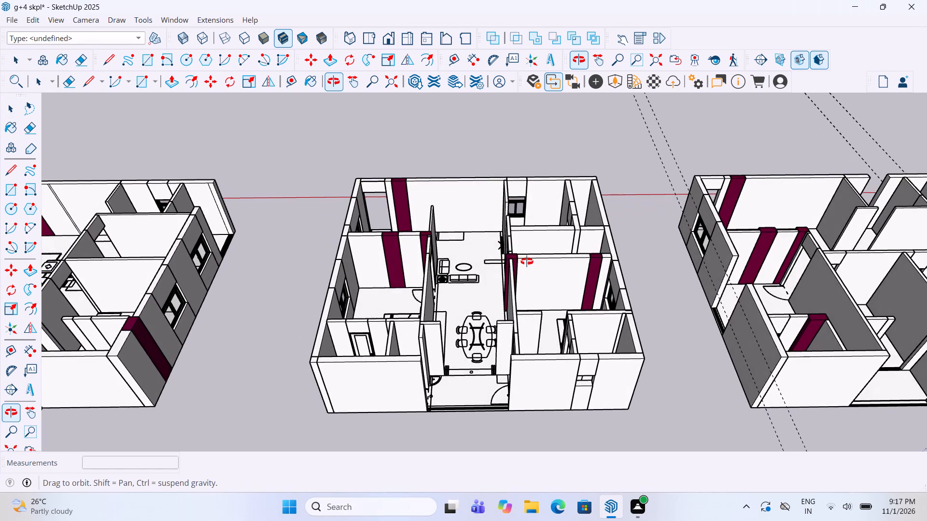
{"action": "middle_click_drag", "start_coordinate": [527, 261], "coordinate": [527, 291]}
{"action": "scroll", "coordinate": [535, 176], "scroll_direction": "up", "scroll_amount": 5}
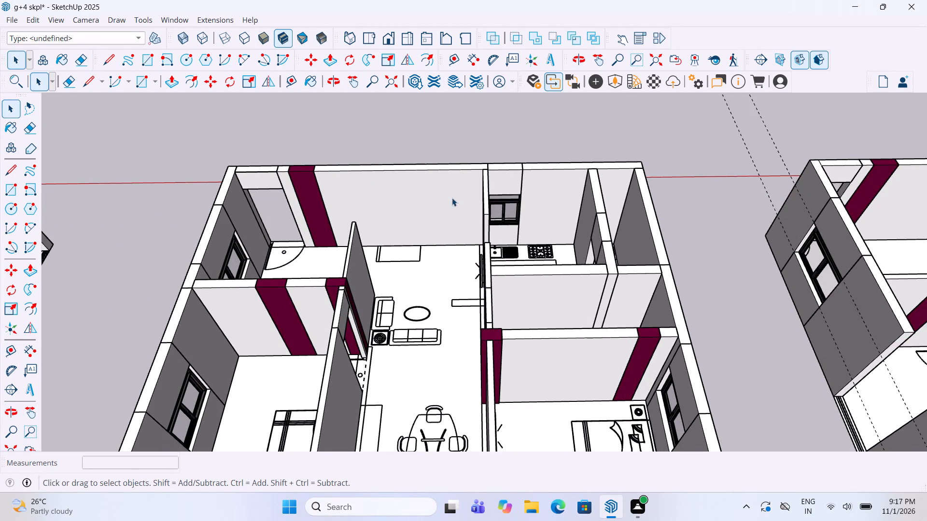
{"action": "scroll", "coordinate": [362, 263], "scroll_direction": "down", "scroll_amount": 12}
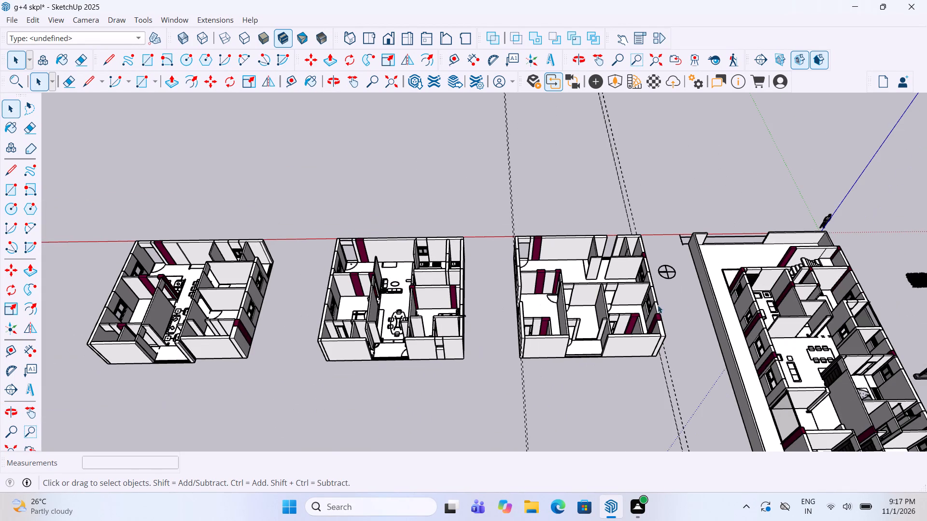
{"action": "scroll", "coordinate": [619, 291], "scroll_direction": "up", "scroll_amount": 5}
{"action": "scroll", "coordinate": [621, 236], "scroll_direction": "up", "scroll_amount": 7}
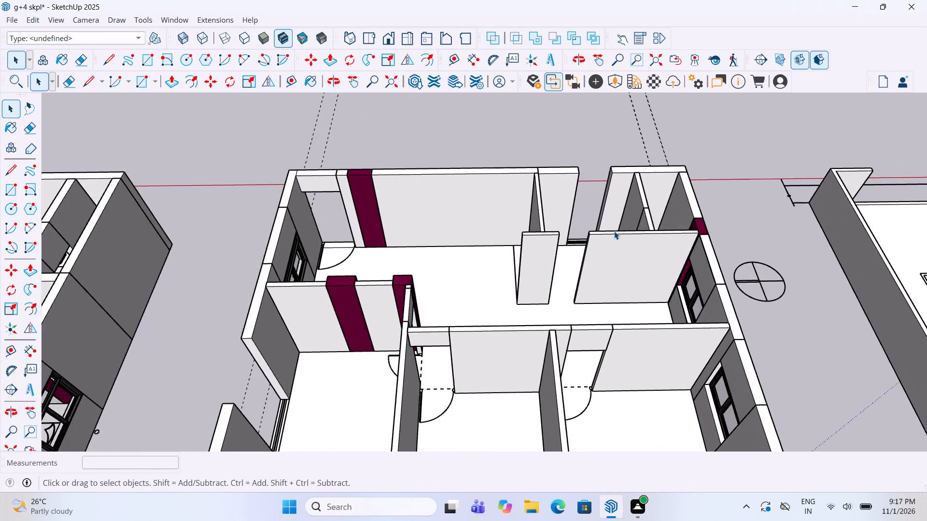
Examine the upper-floor plans in the row for door and window openings that still need fitting.
{"action": "scroll", "coordinate": [614, 231], "scroll_direction": "up", "scroll_amount": 2}
{"action": "middle_click", "coordinate": [614, 231]}
{"action": "scroll", "coordinate": [541, 238], "scroll_direction": "down", "scroll_amount": 4}
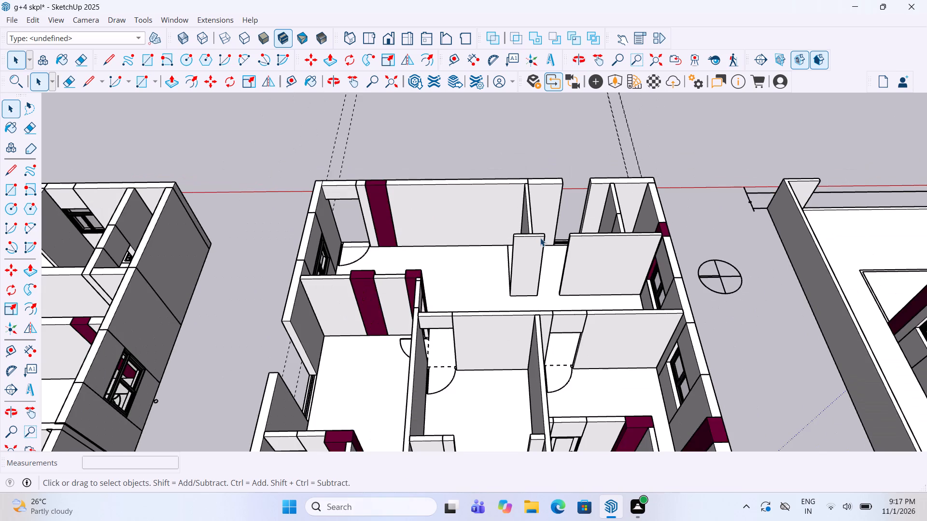
{"action": "scroll", "coordinate": [540, 238], "scroll_direction": "down", "scroll_amount": 12}
{"action": "scroll", "coordinate": [248, 258], "scroll_direction": "up", "scroll_amount": 4}
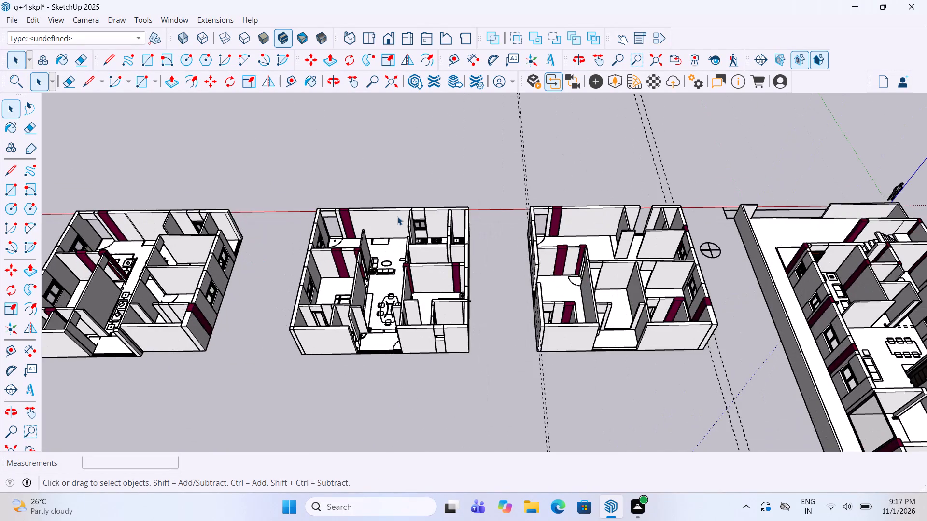
{"action": "scroll", "coordinate": [410, 219], "scroll_direction": "up", "scroll_amount": 14}
{"action": "scroll", "coordinate": [428, 223], "scroll_direction": "down", "scroll_amount": 14}
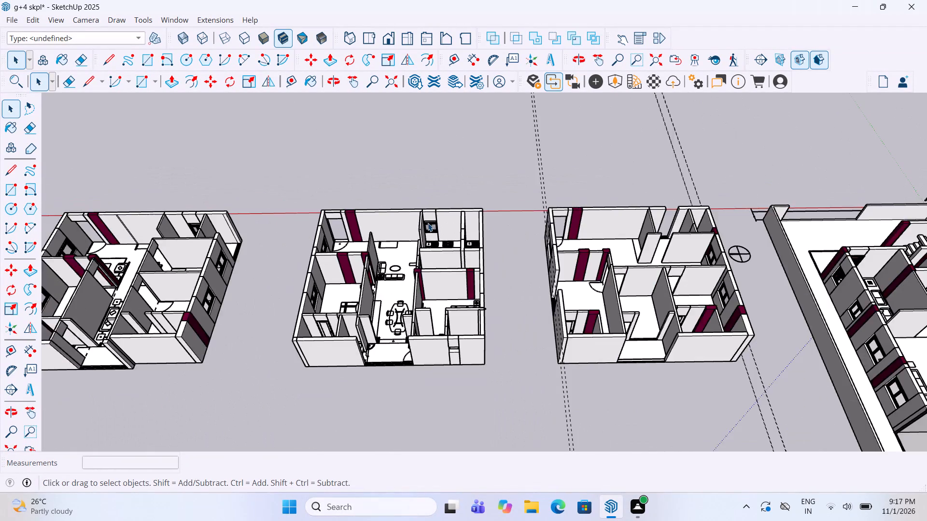
{"action": "scroll", "coordinate": [428, 223], "scroll_direction": "down", "scroll_amount": 3}
{"action": "middle_click_drag", "start_coordinate": [565, 315], "coordinate": [470, 252]}
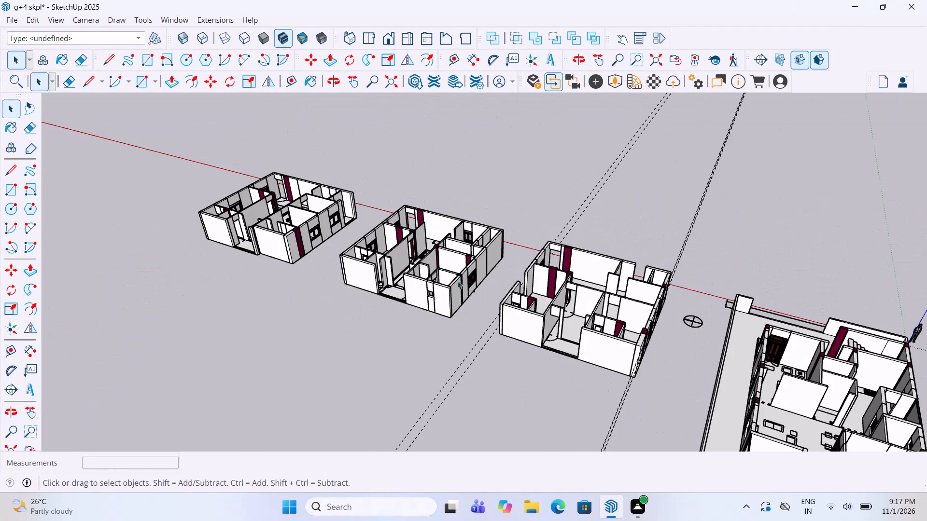
{"action": "scroll", "coordinate": [623, 317], "scroll_direction": "up", "scroll_amount": 5}
{"action": "scroll", "coordinate": [656, 239], "scroll_direction": "up", "scroll_amount": 6}
{"action": "scroll", "coordinate": [656, 239], "scroll_direction": "down", "scroll_amount": 8}
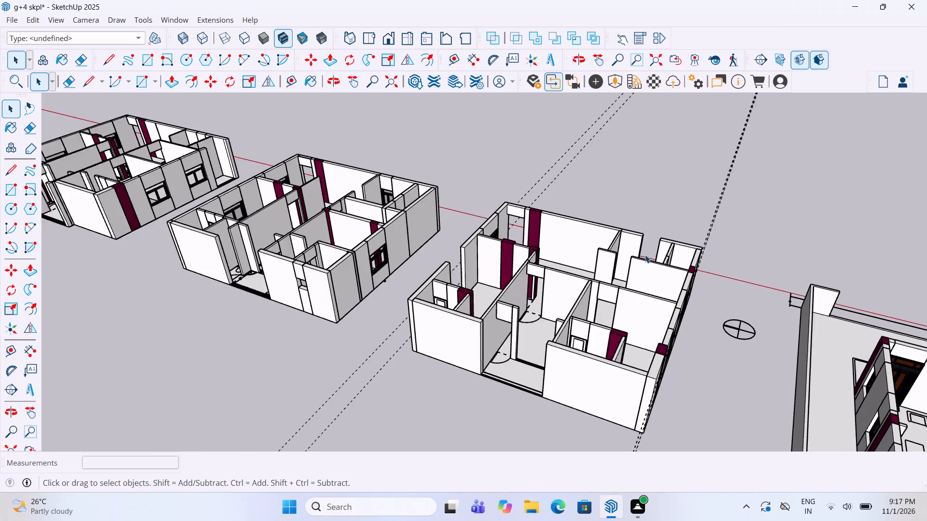
{"action": "middle_click_drag", "start_coordinate": [504, 247], "coordinate": [551, 286]}
{"action": "scroll", "coordinate": [480, 259], "scroll_direction": "down", "scroll_amount": 12}
{"action": "scroll", "coordinate": [797, 352], "scroll_direction": "up", "scroll_amount": 3}
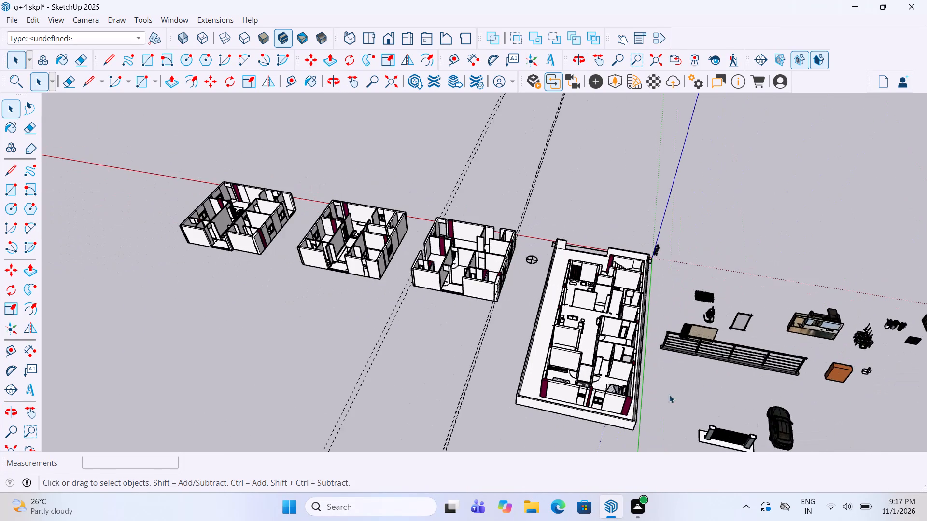
{"action": "scroll", "coordinate": [607, 406], "scroll_direction": "up", "scroll_amount": 12}
{"action": "scroll", "coordinate": [579, 388], "scroll_direction": "down", "scroll_amount": 11}
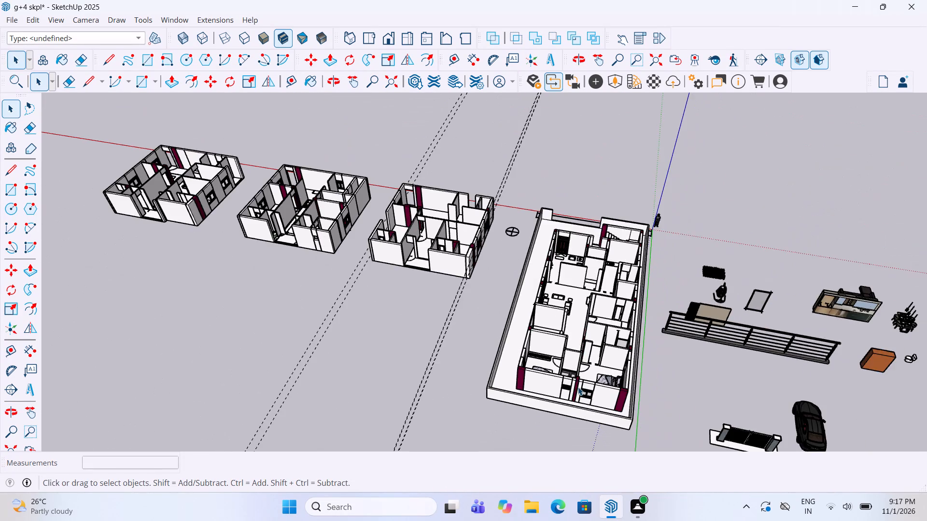
{"action": "middle_click_drag", "start_coordinate": [438, 259], "coordinate": [486, 233]}
{"action": "scroll", "coordinate": [447, 228], "scroll_direction": "up", "scroll_amount": 8}
{"action": "middle_click_drag", "start_coordinate": [446, 202], "coordinate": [455, 271]}
{"action": "scroll", "coordinate": [455, 271], "scroll_direction": "up", "scroll_amount": 1}
{"action": "scroll", "coordinate": [450, 204], "scroll_direction": "up", "scroll_amount": 6}
{"action": "middle_click_drag", "start_coordinate": [448, 200], "coordinate": [451, 213]}
{"action": "scroll", "coordinate": [451, 213], "scroll_direction": "down", "scroll_amount": 17}
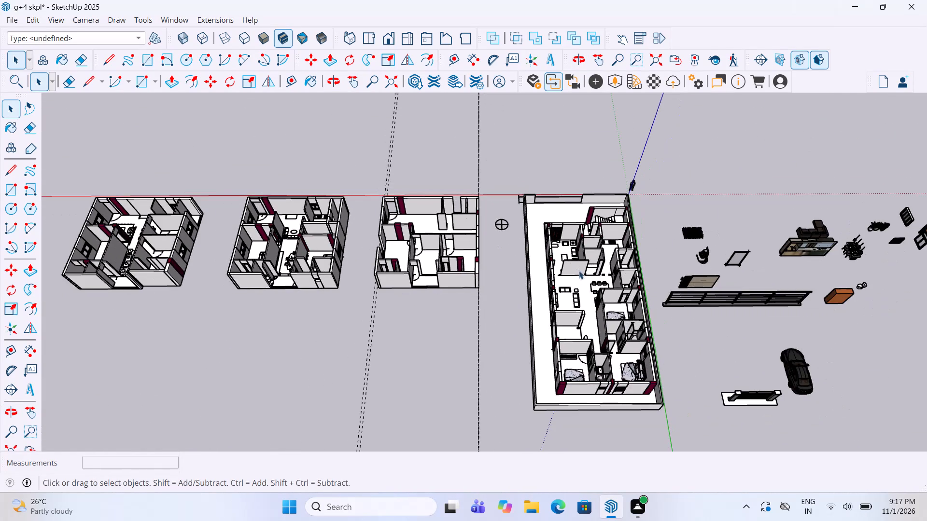
{"action": "scroll", "coordinate": [589, 234], "scroll_direction": "down", "scroll_amount": 6}
{"action": "scroll", "coordinate": [821, 241], "scroll_direction": "up", "scroll_amount": 5}
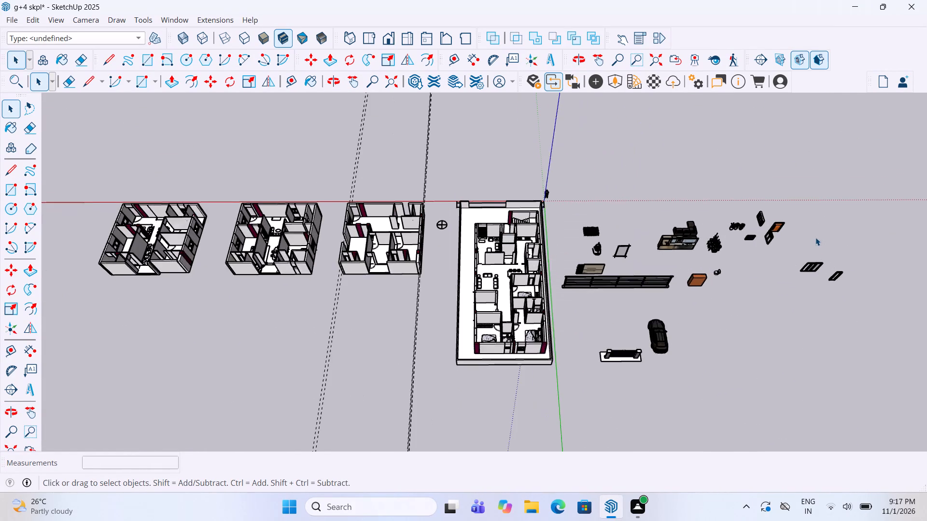
{"action": "scroll", "coordinate": [539, 273], "scroll_direction": "down", "scroll_amount": 5}
{"action": "scroll", "coordinate": [275, 269], "scroll_direction": "up", "scroll_amount": 5}
{"action": "scroll", "coordinate": [334, 244], "scroll_direction": "up", "scroll_amount": 7}
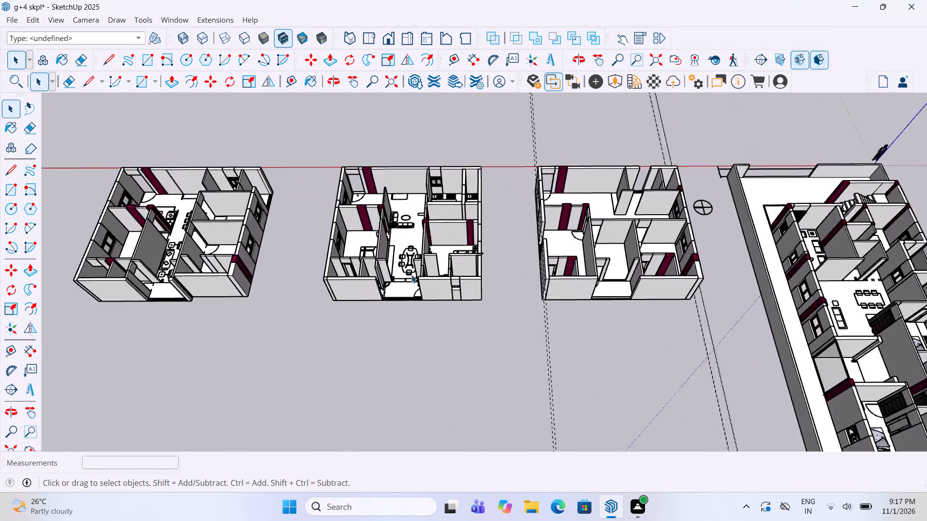
{"action": "scroll", "coordinate": [411, 274], "scroll_direction": "up", "scroll_amount": 9}
{"action": "scroll", "coordinate": [549, 314], "scroll_direction": "down", "scroll_amount": 7}
{"action": "scroll", "coordinate": [600, 318], "scroll_direction": "down", "scroll_amount": 3}
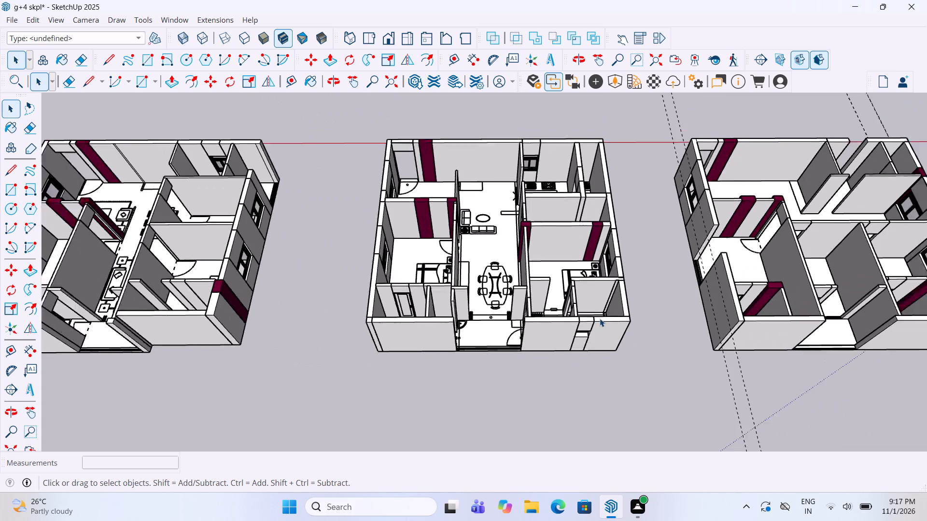
{"action": "scroll", "coordinate": [600, 318], "scroll_direction": "down", "scroll_amount": 4}
{"action": "scroll", "coordinate": [106, 266], "scroll_direction": "up", "scroll_amount": 5}
{"action": "scroll", "coordinate": [337, 243], "scroll_direction": "up", "scroll_amount": 5}
{"action": "scroll", "coordinate": [338, 232], "scroll_direction": "down", "scroll_amount": 4}
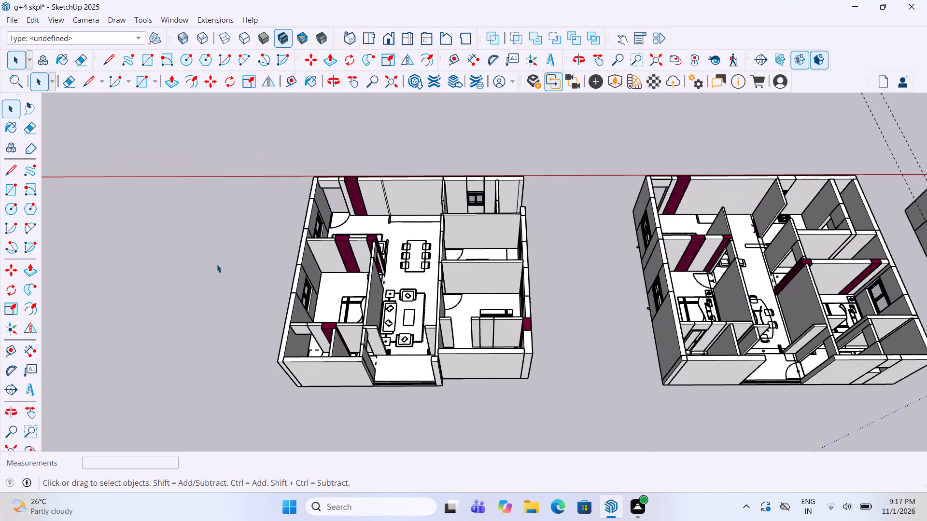
Survey the plans from the opposite side and the loose door, window and furniture models beside the large walled plan.
{"action": "middle_click_drag", "start_coordinate": [216, 264], "coordinate": [914, 221]}
{"action": "scroll", "coordinate": [841, 195], "scroll_direction": "down", "scroll_amount": 5}
{"action": "middle_click_drag", "start_coordinate": [459, 269], "coordinate": [461, 267]}
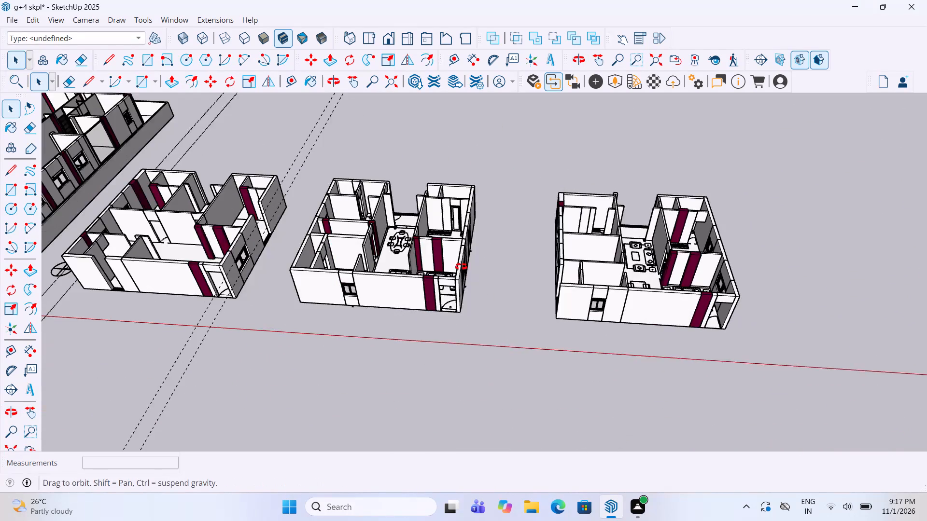
{"action": "middle_click_drag", "start_coordinate": [461, 267], "coordinate": [506, 231]}
{"action": "scroll", "coordinate": [566, 221], "scroll_direction": "down", "scroll_amount": 10}
{"action": "scroll", "coordinate": [267, 250], "scroll_direction": "up", "scroll_amount": 8}
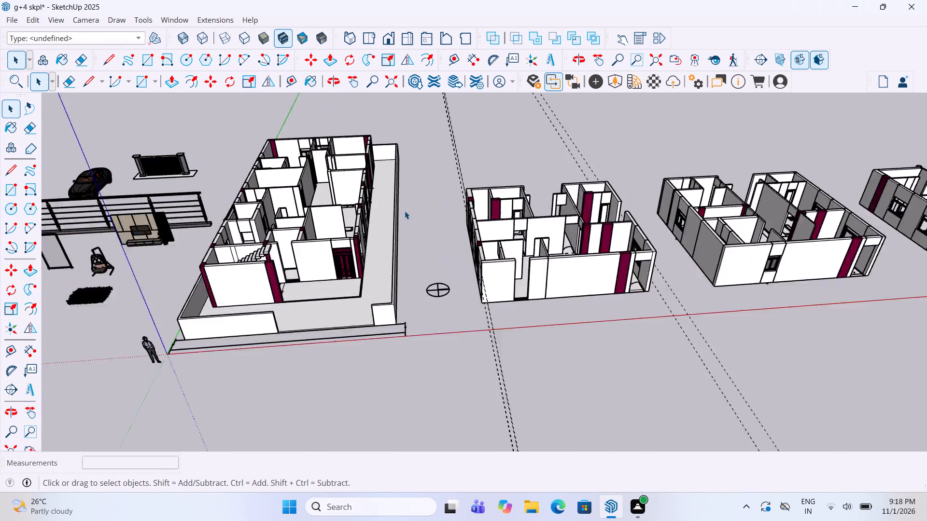
{"action": "scroll", "coordinate": [405, 211], "scroll_direction": "up", "scroll_amount": 14}
{"action": "scroll", "coordinate": [328, 281], "scroll_direction": "down", "scroll_amount": 5}
{"action": "scroll", "coordinate": [502, 290], "scroll_direction": "down", "scroll_amount": 8}
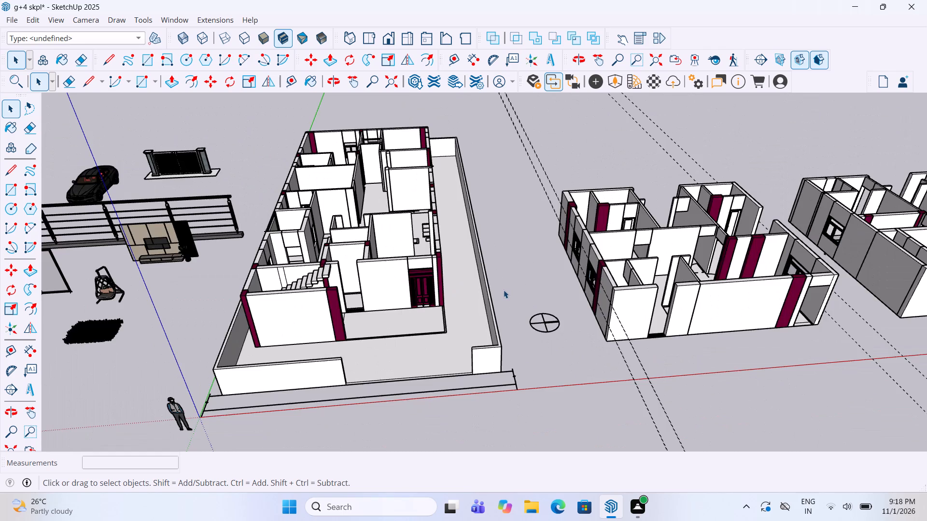
{"action": "scroll", "coordinate": [504, 290], "scroll_direction": "down", "scroll_amount": 6}
{"action": "scroll", "coordinate": [372, 288], "scroll_direction": "down", "scroll_amount": 5}
{"action": "scroll", "coordinate": [112, 302], "scroll_direction": "up", "scroll_amount": 11}
{"action": "scroll", "coordinate": [216, 325], "scroll_direction": "up", "scroll_amount": 1}
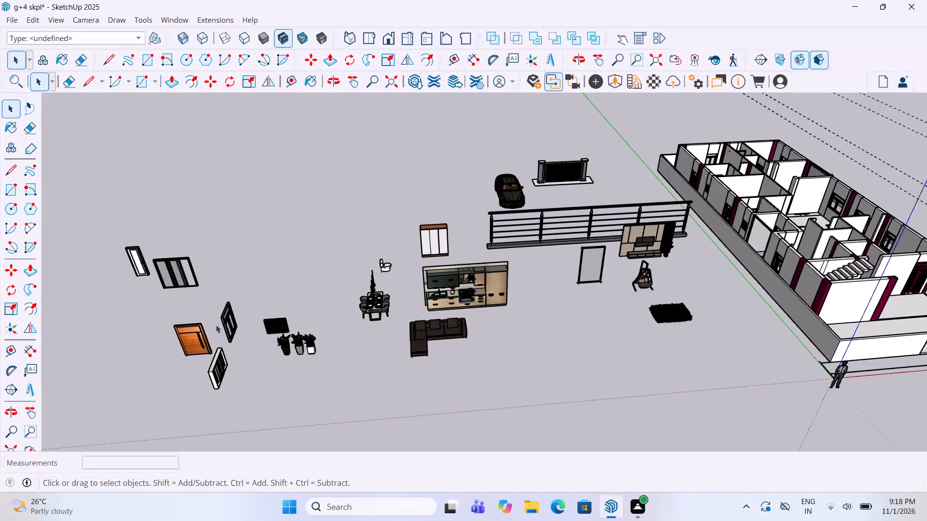
{"action": "scroll", "coordinate": [248, 329], "scroll_direction": "up", "scroll_amount": 3}
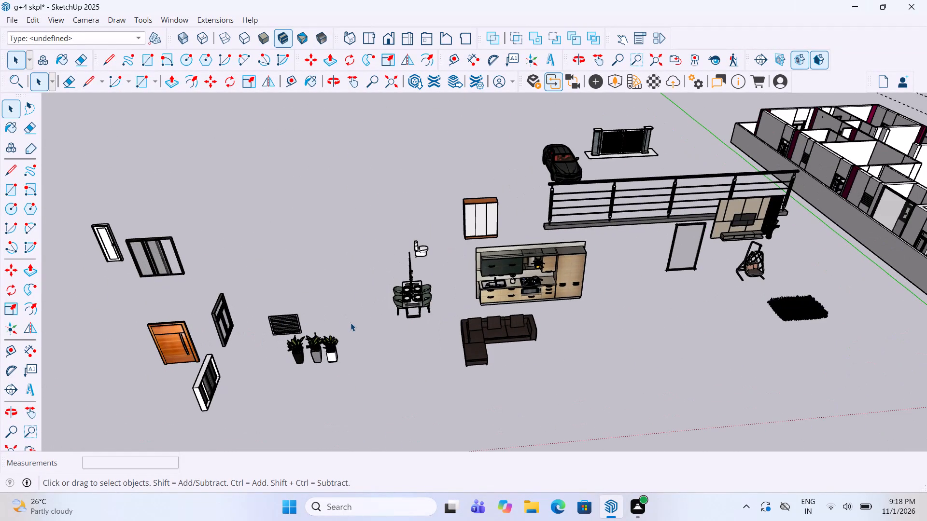
{"action": "scroll", "coordinate": [367, 335], "scroll_direction": "down", "scroll_amount": 4}
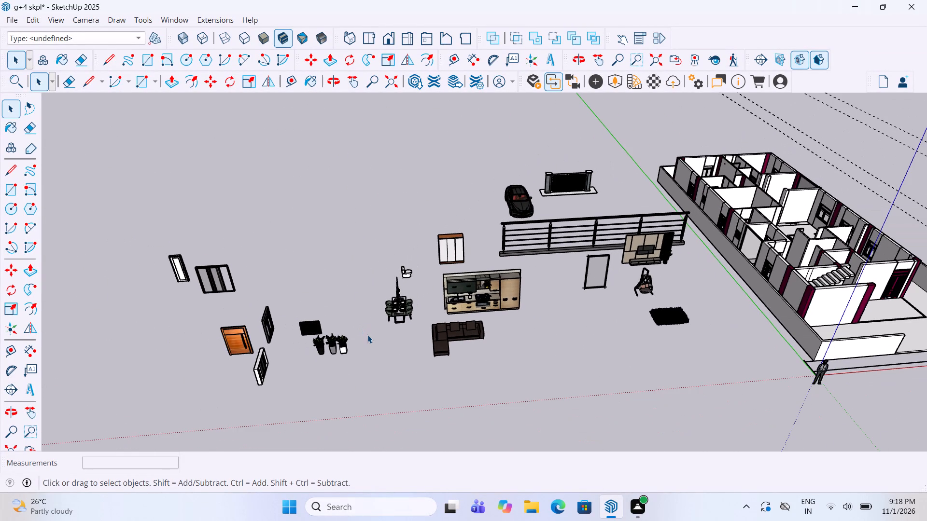
{"action": "scroll", "coordinate": [367, 335], "scroll_direction": "down", "scroll_amount": 6}
{"action": "scroll", "coordinate": [584, 333], "scroll_direction": "up", "scroll_amount": 5}
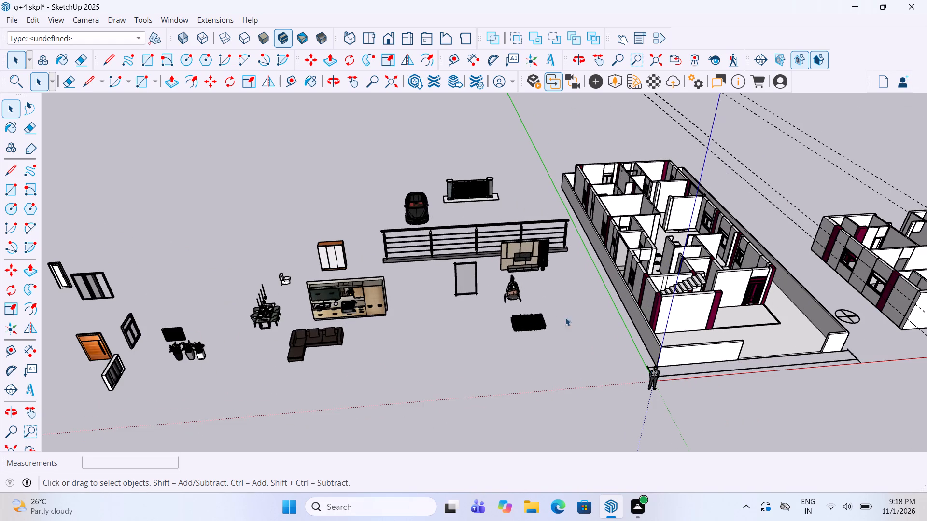
{"action": "scroll", "coordinate": [330, 311], "scroll_direction": "up", "scroll_amount": 3}
{"action": "scroll", "coordinate": [337, 323], "scroll_direction": "down", "scroll_amount": 5}
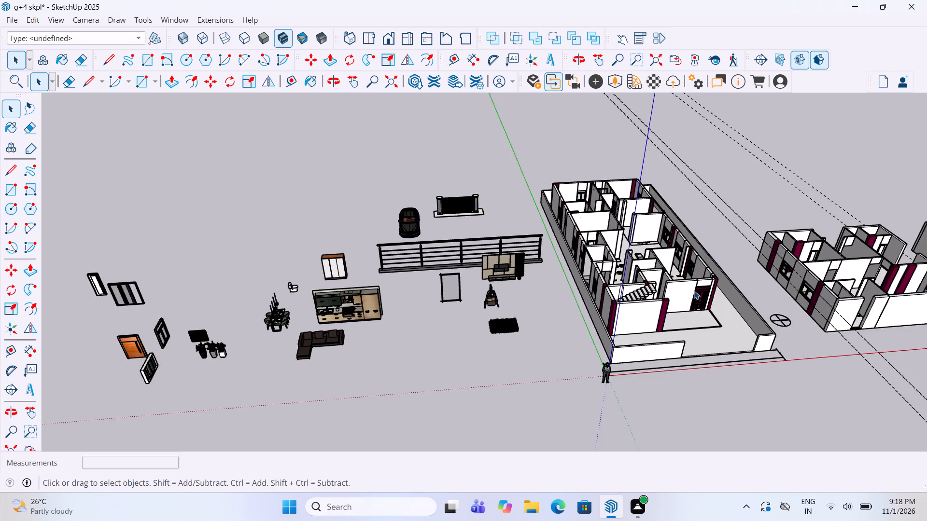
Inspect the rooms and fitted doors inside the large walled plan.
{"action": "middle_click_drag", "start_coordinate": [690, 288], "coordinate": [669, 294]}
{"action": "scroll", "coordinate": [432, 325], "scroll_direction": "down", "scroll_amount": 5}
{"action": "scroll", "coordinate": [654, 266], "scroll_direction": "up", "scroll_amount": 5}
{"action": "scroll", "coordinate": [544, 267], "scroll_direction": "up", "scroll_amount": 5}
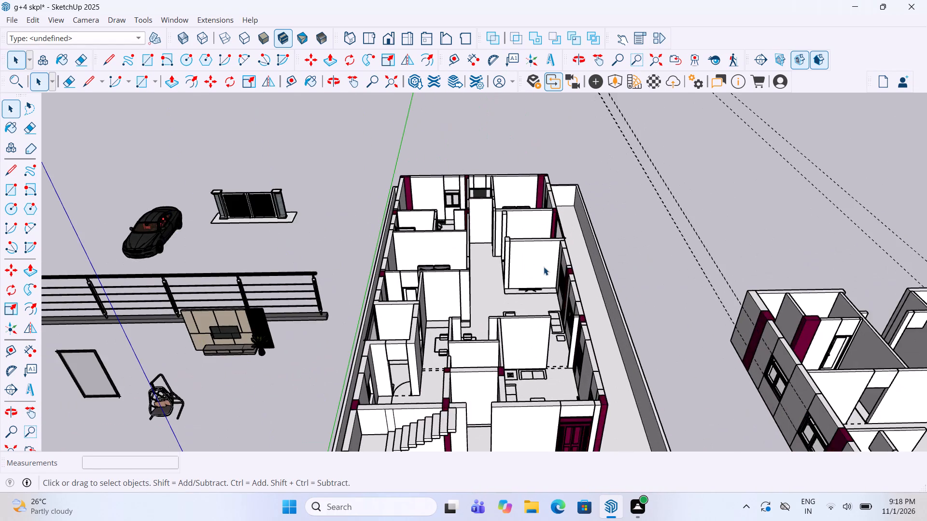
{"action": "scroll", "coordinate": [501, 228], "scroll_direction": "up", "scroll_amount": 5}
{"action": "middle_click_drag", "start_coordinate": [482, 194], "coordinate": [463, 301]}
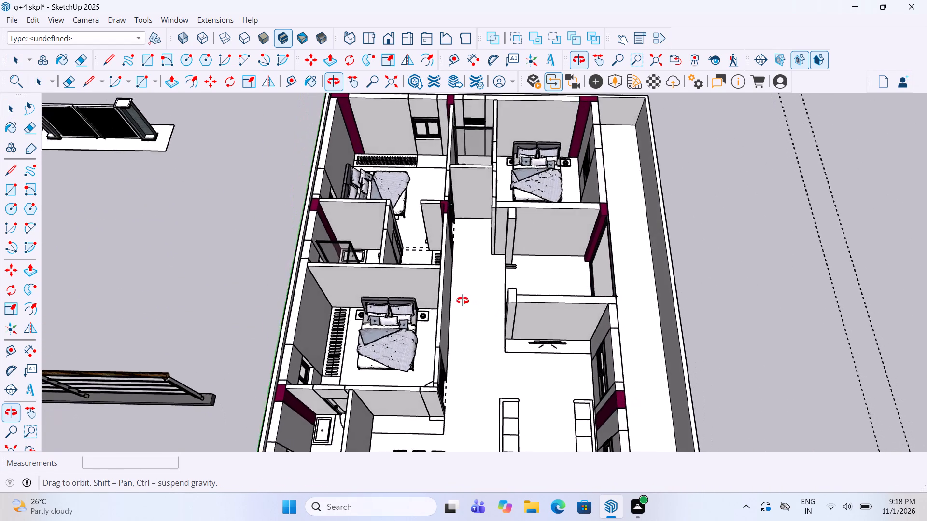
{"action": "middle_click_drag", "start_coordinate": [463, 301], "coordinate": [305, 226]}
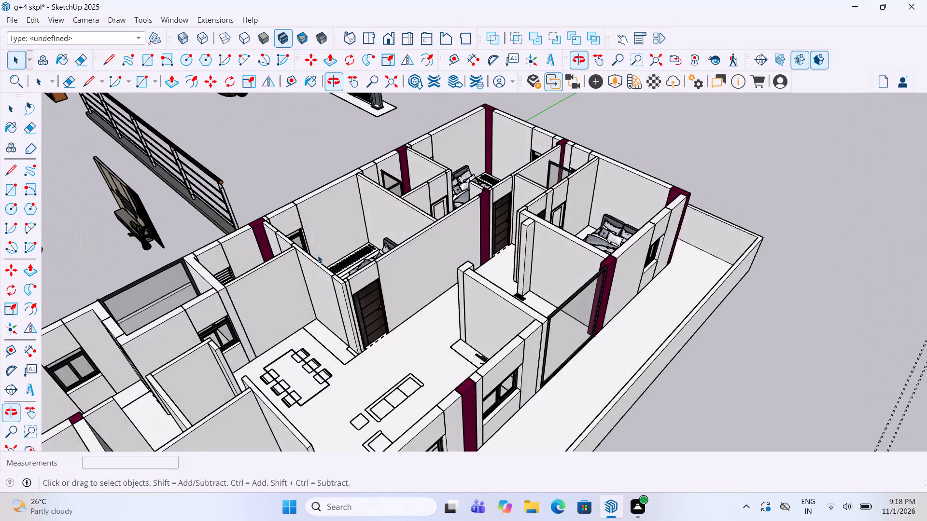
{"action": "scroll", "coordinate": [324, 284], "scroll_direction": "up", "scroll_amount": 3}
{"action": "scroll", "coordinate": [379, 325], "scroll_direction": "up", "scroll_amount": 3}
{"action": "scroll", "coordinate": [381, 322], "scroll_direction": "down", "scroll_amount": 4}
{"action": "scroll", "coordinate": [502, 265], "scroll_direction": "down", "scroll_amount": 7}
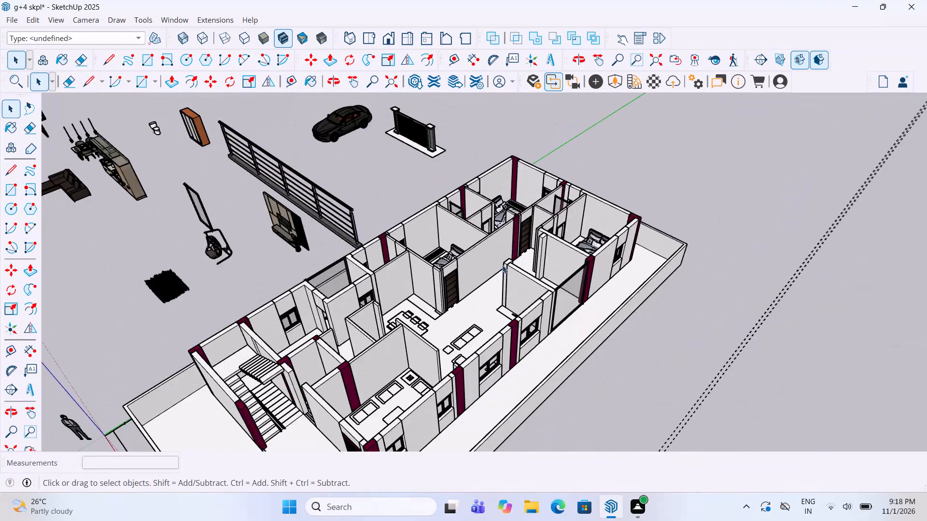
{"action": "middle_click_drag", "start_coordinate": [517, 273], "coordinate": [538, 251]}
{"action": "scroll", "coordinate": [493, 283], "scroll_direction": "up", "scroll_amount": 5}
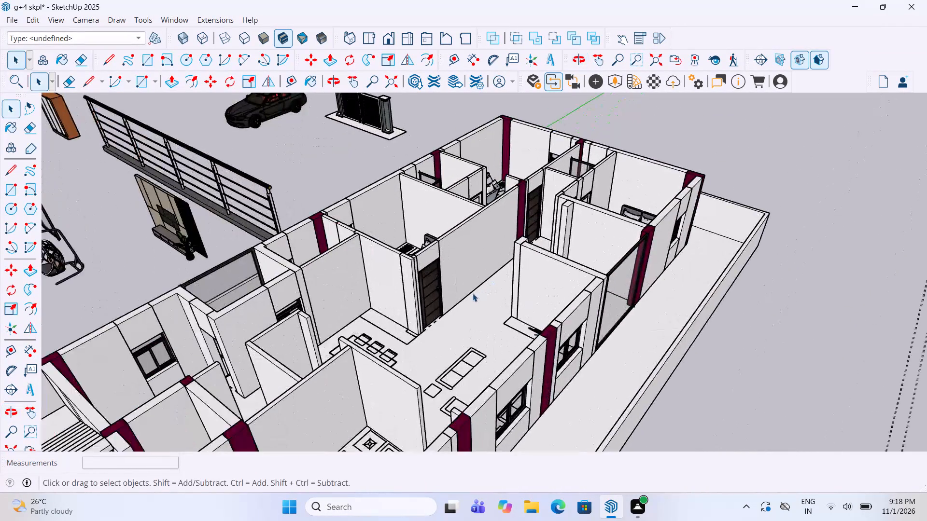
{"action": "scroll", "coordinate": [470, 293], "scroll_direction": "up", "scroll_amount": 1}
{"action": "scroll", "coordinate": [672, 248], "scroll_direction": "down", "scroll_amount": 11}
{"action": "middle_click_drag", "start_coordinate": [553, 445], "coordinate": [558, 434]}
{"action": "scroll", "coordinate": [751, 248], "scroll_direction": "down", "scroll_amount": 6}
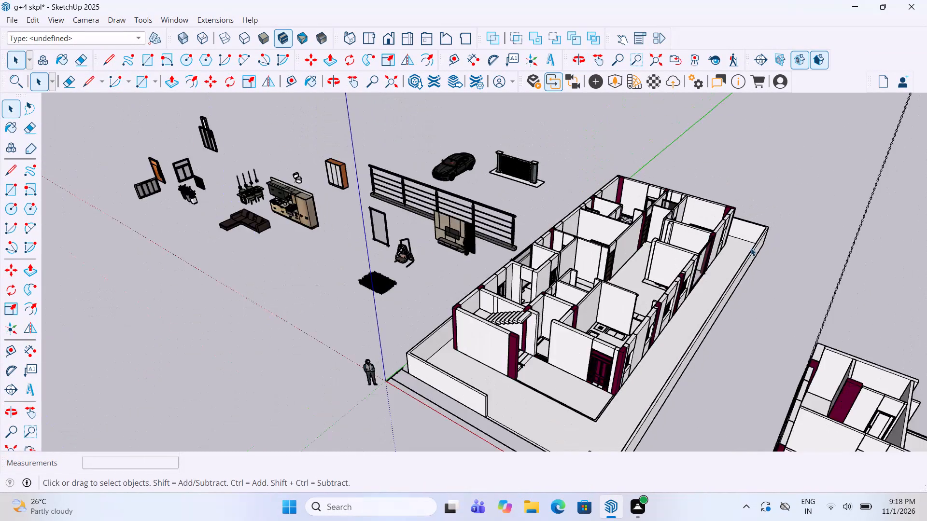
Examine the loose door and window models set out beside the large walled plan.
{"action": "scroll", "coordinate": [751, 248], "scroll_direction": "down", "scroll_amount": 6}
{"action": "scroll", "coordinate": [368, 245], "scroll_direction": "up", "scroll_amount": 5}
{"action": "scroll", "coordinate": [424, 178], "scroll_direction": "up", "scroll_amount": 8}
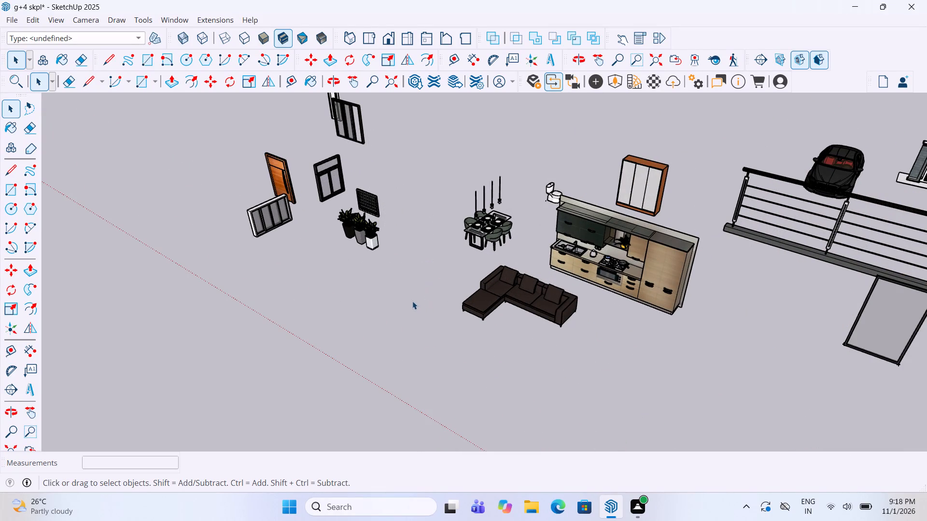
{"action": "scroll", "coordinate": [394, 288], "scroll_direction": "down", "scroll_amount": 13}
{"action": "scroll", "coordinate": [525, 259], "scroll_direction": "up", "scroll_amount": 5}
{"action": "middle_click_drag", "start_coordinate": [526, 259], "coordinate": [546, 222]}
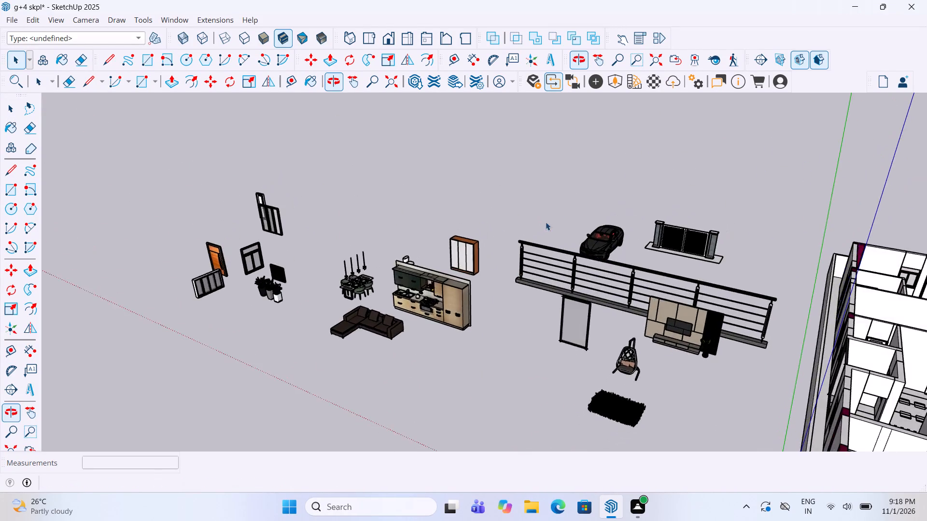
{"action": "scroll", "coordinate": [546, 222], "scroll_direction": "down", "scroll_amount": 5}
{"action": "scroll", "coordinate": [459, 232], "scroll_direction": "down", "scroll_amount": 6}
{"action": "scroll", "coordinate": [648, 319], "scroll_direction": "up", "scroll_amount": 8}
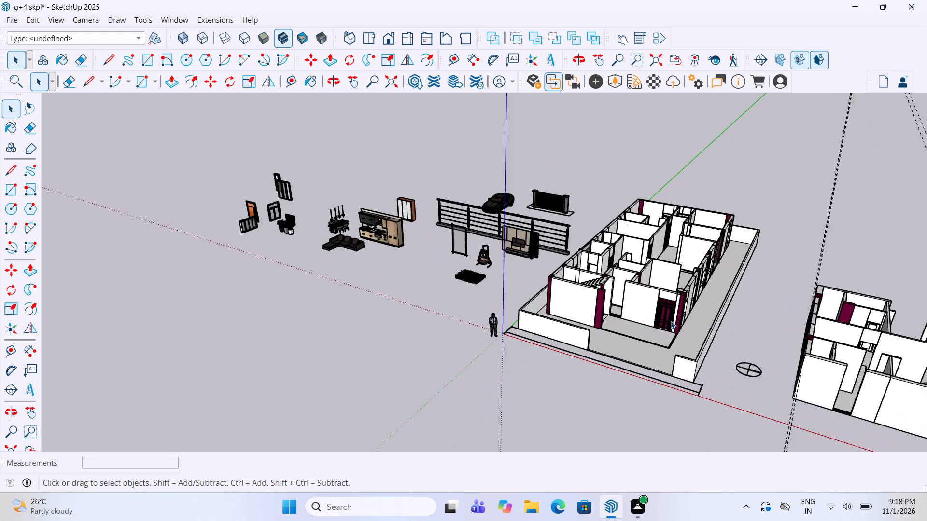
Copy a dark panelled room door from the large walled plan about 49' 1 1/2" onto open ground beside the neighbouring plan.
{"action": "scroll", "coordinate": [671, 321], "scroll_direction": "up", "scroll_amount": 1}
{"action": "scroll", "coordinate": [691, 124], "scroll_direction": "up", "scroll_amount": 2}
{"action": "middle_click_drag", "start_coordinate": [691, 124], "coordinate": [681, 167]}
{"action": "scroll", "coordinate": [686, 241], "scroll_direction": "up", "scroll_amount": 8}
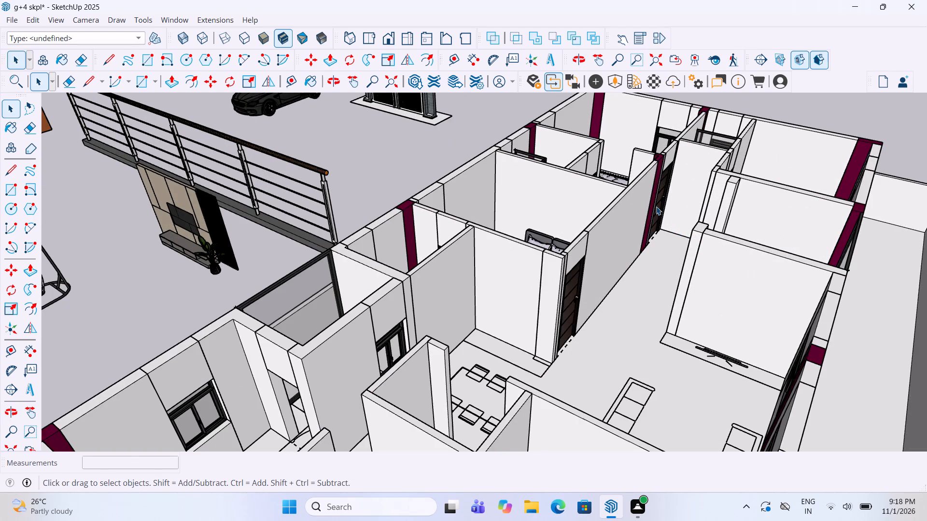
{"action": "left_click", "coordinate": [656, 206]}
{"action": "left_click", "coordinate": [664, 212]}
{"action": "left_click", "coordinate": [562, 308]}
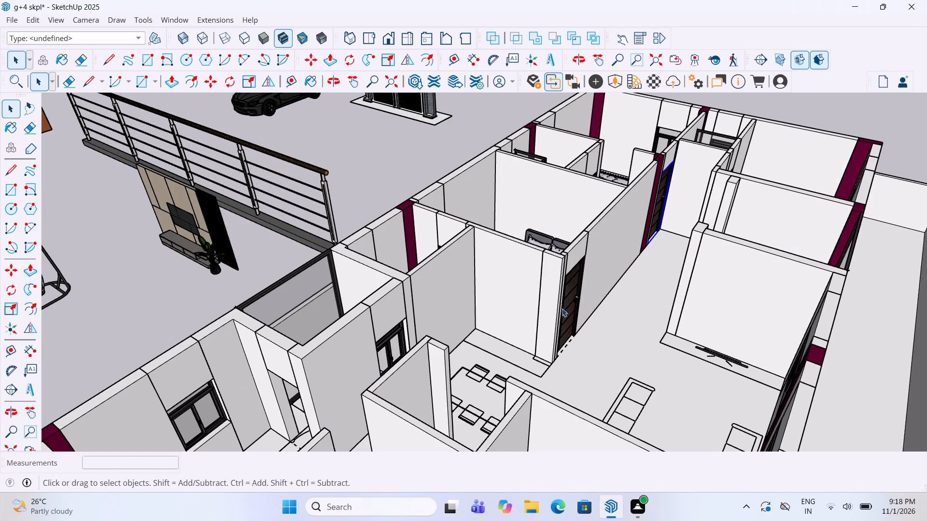
{"action": "left_click", "coordinate": [568, 316]}
{"action": "key", "text": "m"}
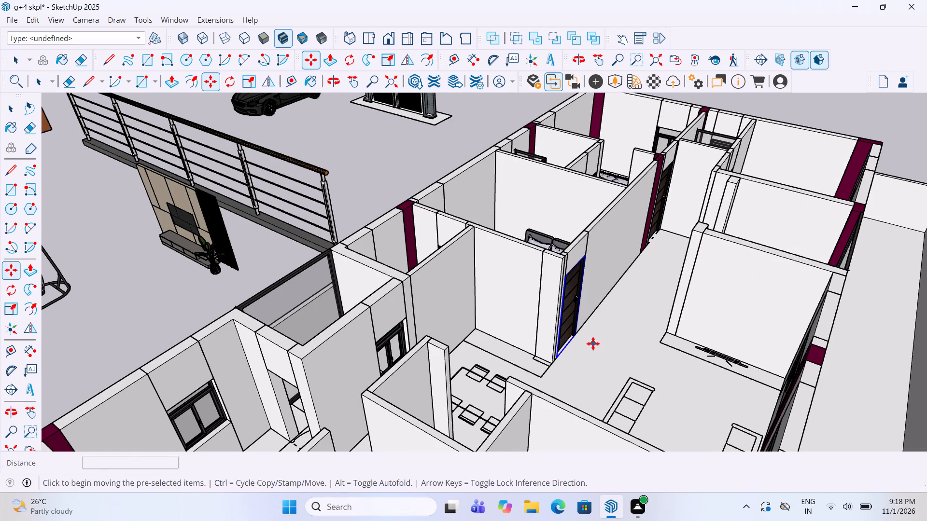
{"action": "left_click", "coordinate": [581, 334]}
{"action": "scroll", "coordinate": [537, 282], "scroll_direction": "down", "scroll_amount": 12}
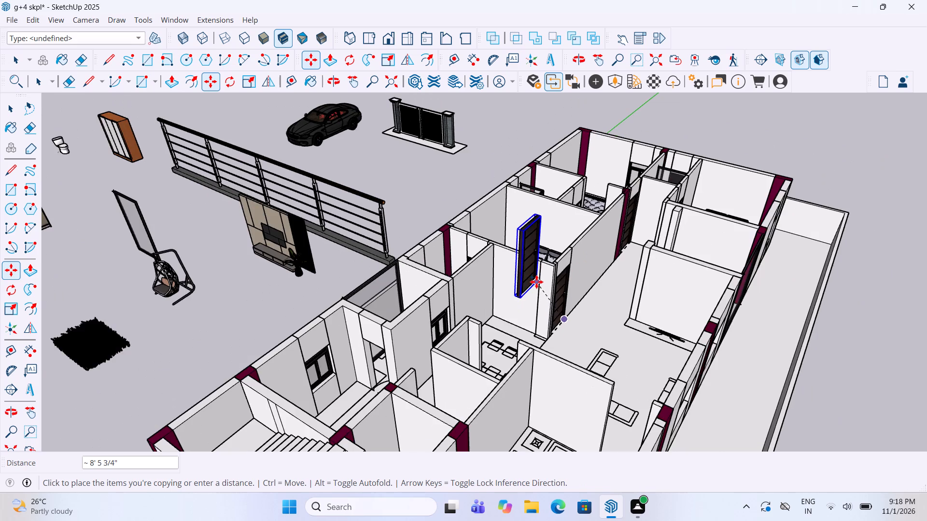
{"action": "scroll", "coordinate": [536, 282], "scroll_direction": "down", "scroll_amount": 20}
{"action": "scroll", "coordinate": [536, 282], "scroll_direction": "down", "scroll_amount": 7}
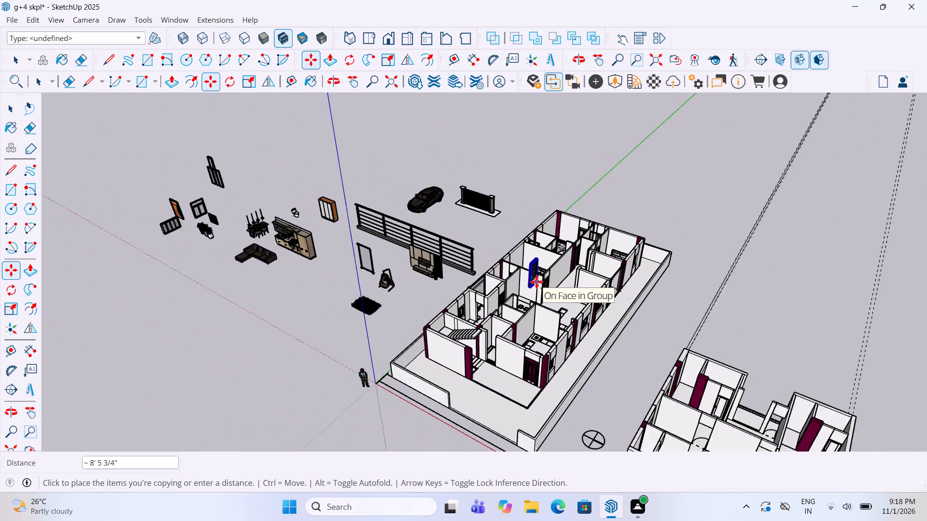
{"action": "scroll", "coordinate": [536, 282], "scroll_direction": "down", "scroll_amount": 8}
{"action": "scroll", "coordinate": [655, 410], "scroll_direction": "up", "scroll_amount": 5}
{"action": "scroll", "coordinate": [674, 291], "scroll_direction": "up", "scroll_amount": 2}
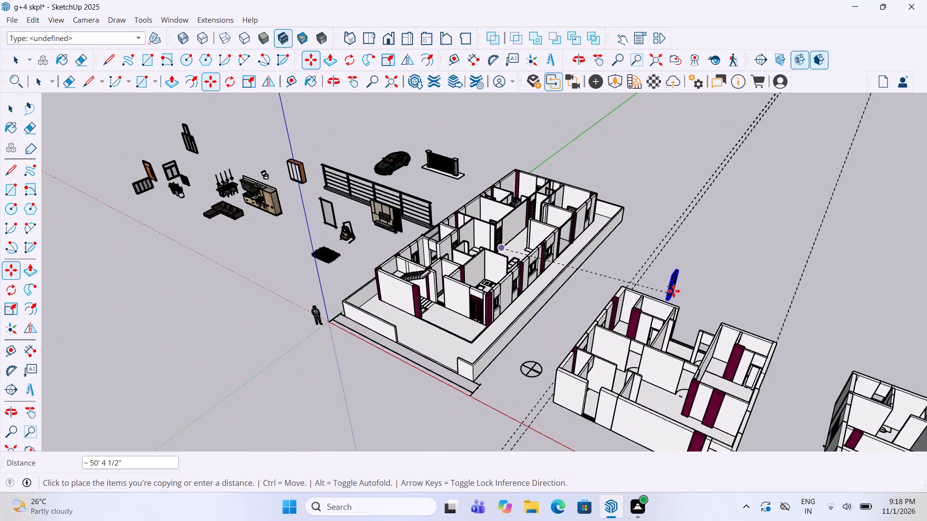
{"action": "scroll", "coordinate": [674, 291], "scroll_direction": "up", "scroll_amount": 5}
{"action": "left_click", "coordinate": [669, 266]}
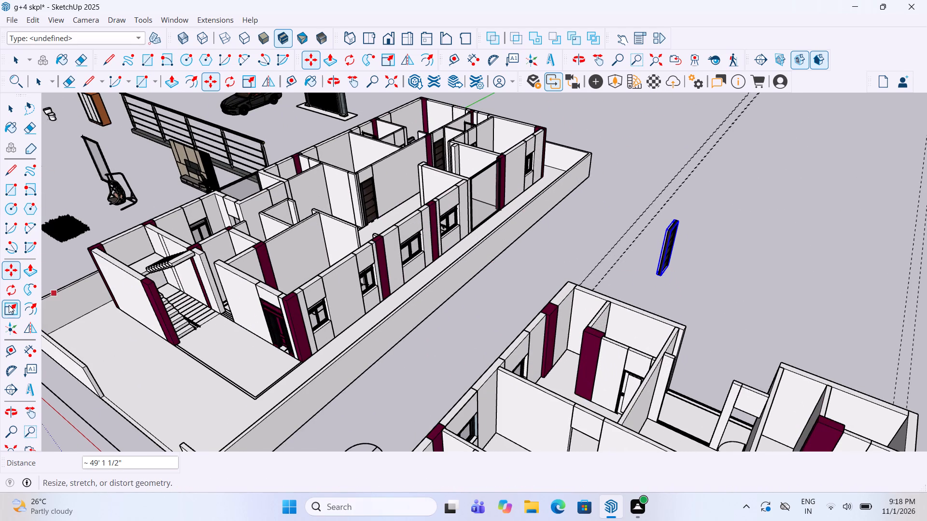
Rotate the copied door 90 degrees on the ground plane.
{"action": "left_click", "coordinate": [12, 293]}
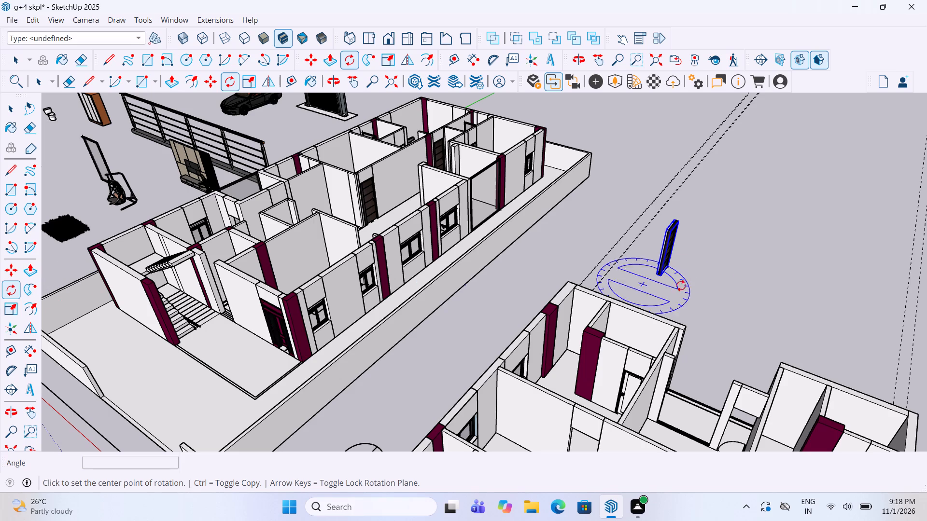
{"action": "left_click", "coordinate": [705, 271]}
{"action": "left_click", "coordinate": [725, 276]}
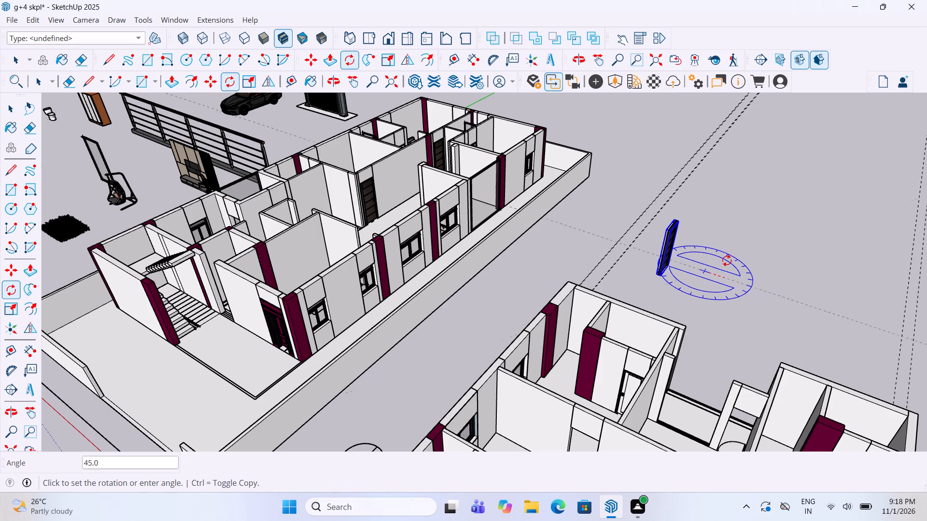
{"action": "left_click", "coordinate": [722, 233]}
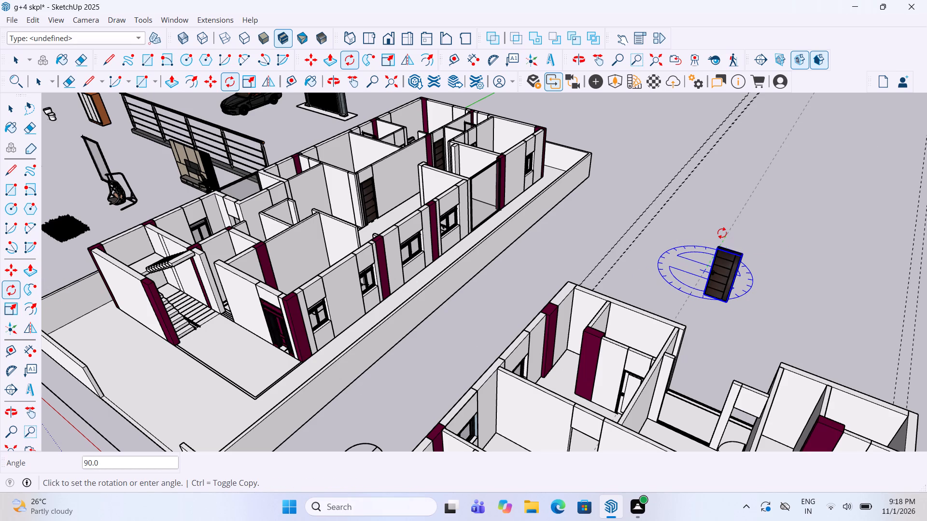
Move the rotated door by its bottom corner into the doorway of the neighbouring plan's long interior wall.
{"action": "scroll", "coordinate": [722, 268], "scroll_direction": "up", "scroll_amount": 5}
{"action": "key", "text": "m"}
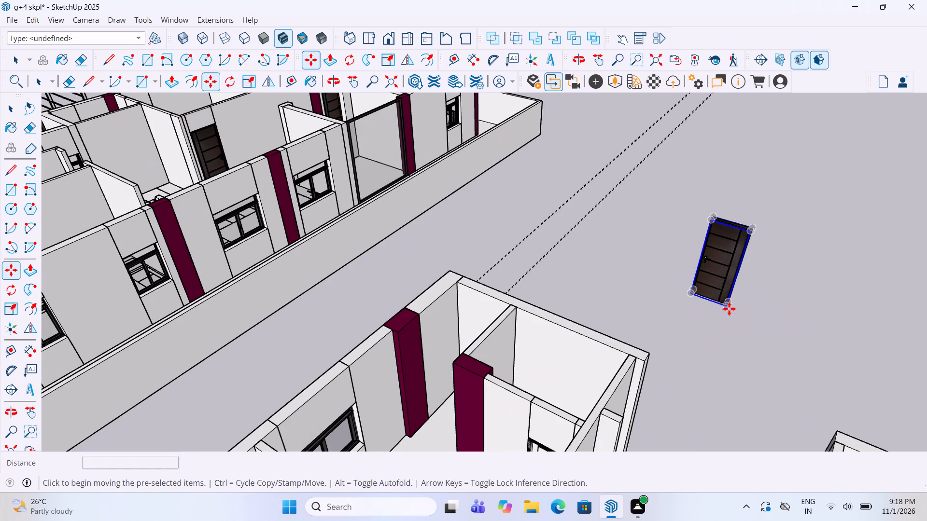
{"action": "left_click", "coordinate": [729, 309]}
{"action": "scroll", "coordinate": [772, 239], "scroll_direction": "down", "scroll_amount": 8}
{"action": "middle_click_drag", "start_coordinate": [633, 322], "coordinate": [684, 367]}
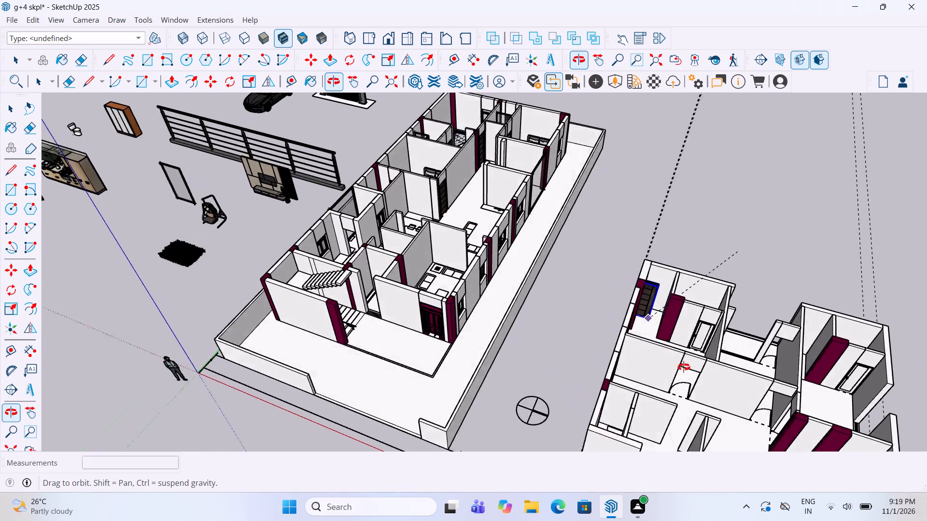
{"action": "middle_click_drag", "start_coordinate": [684, 367], "coordinate": [688, 373]}
{"action": "middle_click", "coordinate": [689, 377]}
{"action": "scroll", "coordinate": [689, 390], "scroll_direction": "up", "scroll_amount": 14}
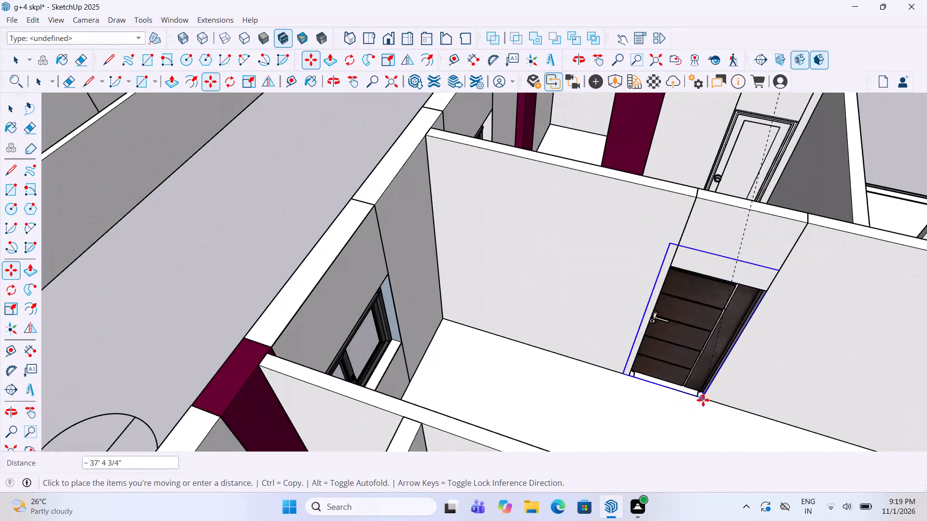
{"action": "left_click", "coordinate": [703, 400]}
Scale the interior door's width to the opening's edge and its height by about 0.88 to the lintel.
{"action": "scroll", "coordinate": [501, 392], "scroll_direction": "down", "scroll_amount": 5}
{"action": "middle_click_drag", "start_coordinate": [780, 382], "coordinate": [784, 352]}
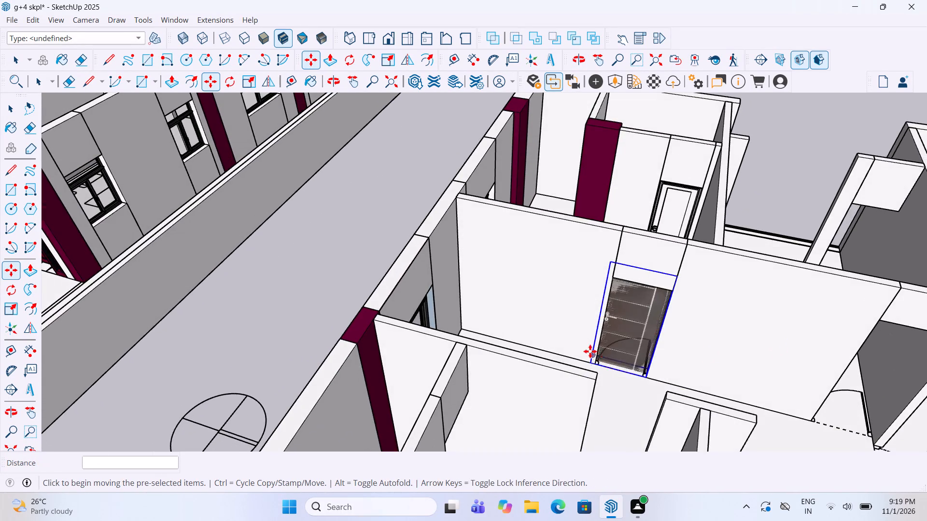
{"action": "scroll", "coordinate": [590, 351], "scroll_direction": "down", "scroll_amount": 6}
{"action": "scroll", "coordinate": [648, 362], "scroll_direction": "up", "scroll_amount": 9}
{"action": "key", "text": "s"}
{"action": "scroll", "coordinate": [555, 318], "scroll_direction": "up", "scroll_amount": 3}
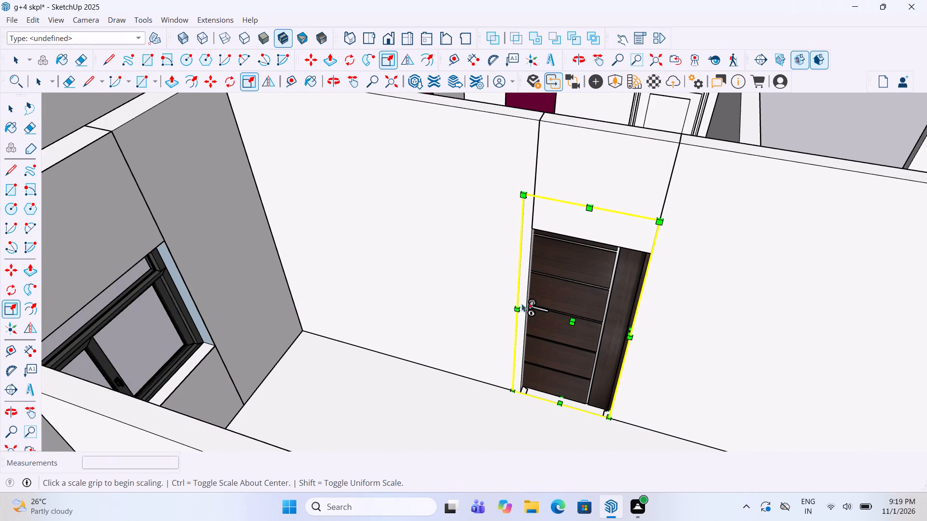
{"action": "left_click_drag", "start_coordinate": [521, 301], "coordinate": [528, 305]}
{"action": "left_click", "coordinate": [528, 305]}
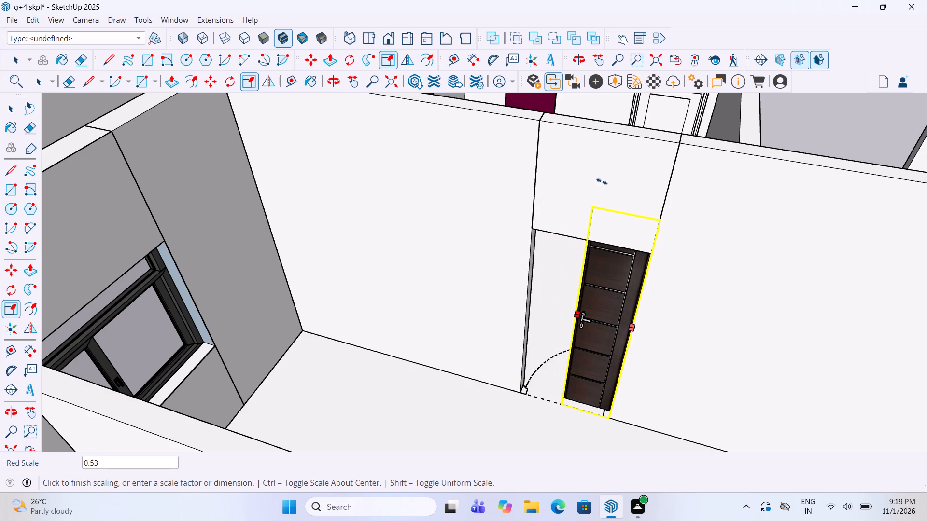
{"action": "left_click", "coordinate": [536, 287]}
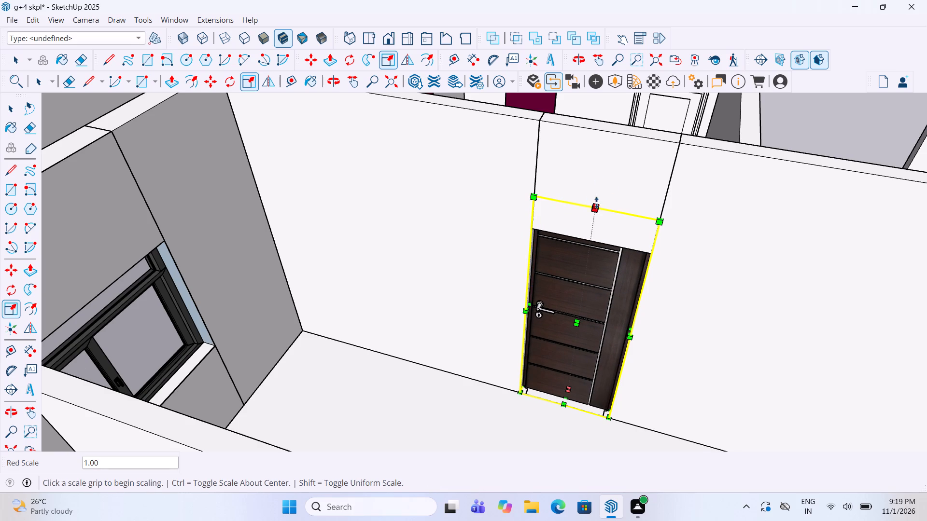
{"action": "left_click_drag", "start_coordinate": [597, 203], "coordinate": [597, 239]}
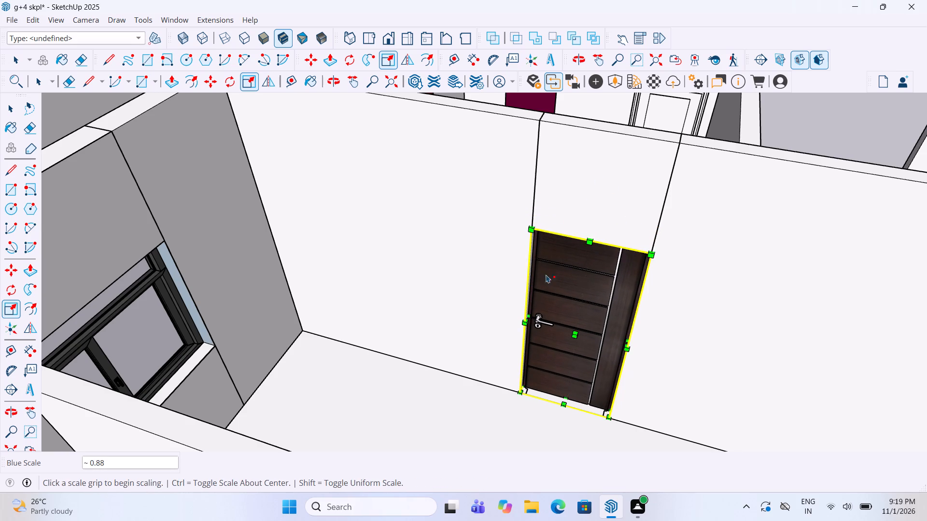
{"action": "scroll", "coordinate": [540, 279], "scroll_direction": "down", "scroll_amount": 5}
{"action": "key", "text": "space"}
{"action": "left_click", "coordinate": [520, 377]}
{"action": "scroll", "coordinate": [520, 377], "scroll_direction": "down", "scroll_amount": 9}
{"action": "left_click", "coordinate": [714, 92]}
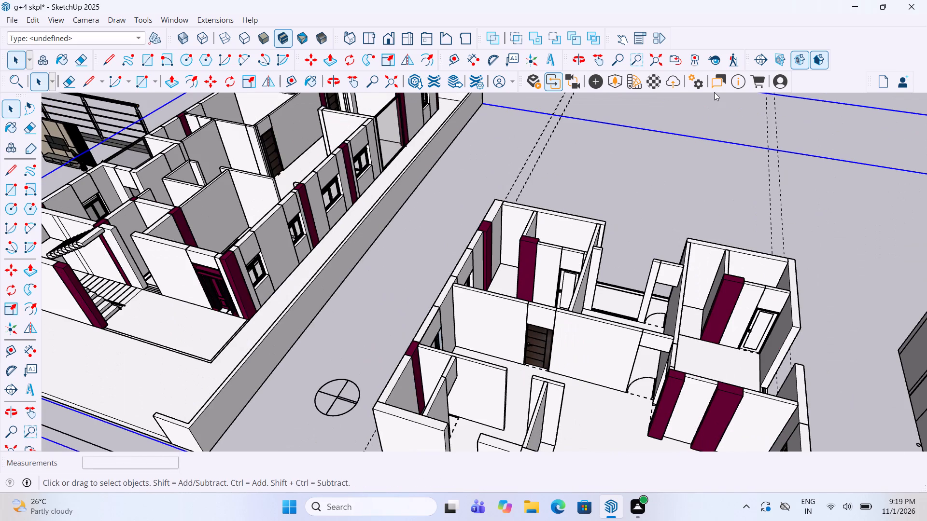
{"action": "left_click", "coordinate": [702, 137]}
Copy the fitted interior door about 28' 5 13/16" to the doorway at the end of the same plan's front wall.
{"action": "scroll", "coordinate": [538, 267], "scroll_direction": "down", "scroll_amount": 2}
{"action": "middle_click_drag", "start_coordinate": [541, 274], "coordinate": [576, 282]}
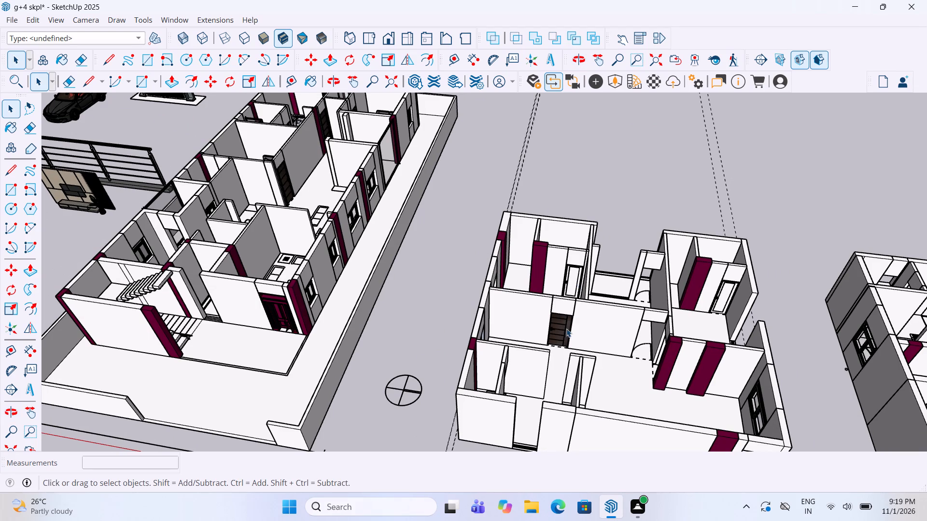
{"action": "middle_click_drag", "start_coordinate": [587, 344], "coordinate": [596, 356]}
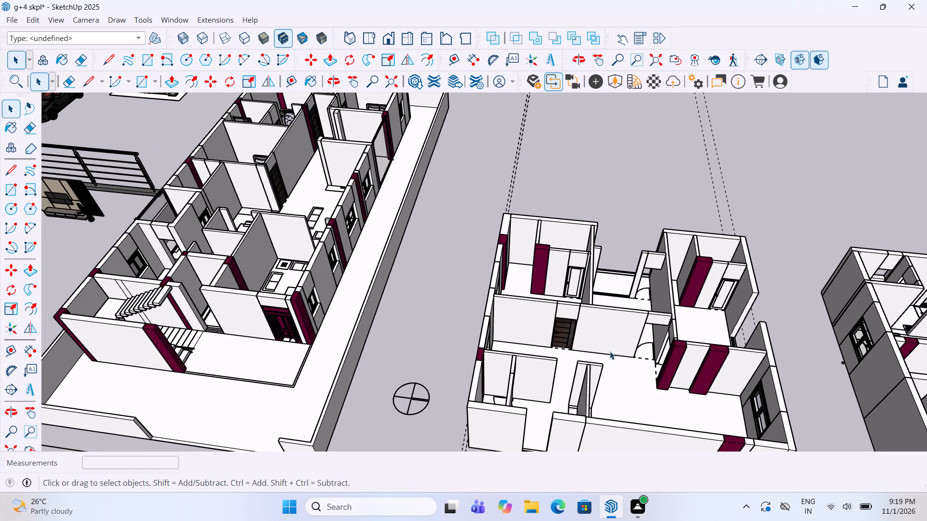
{"action": "scroll", "coordinate": [636, 331], "scroll_direction": "up", "scroll_amount": 4}
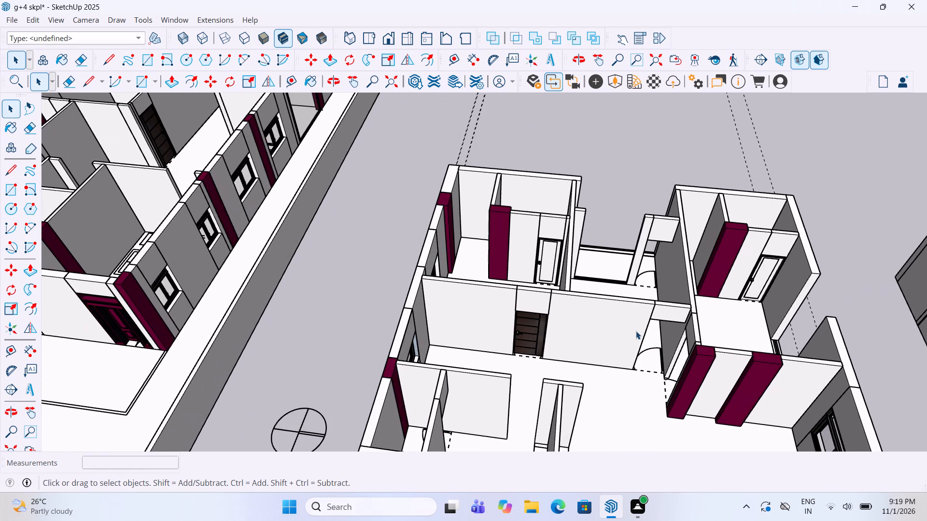
{"action": "scroll", "coordinate": [525, 325], "scroll_direction": "up", "scroll_amount": 6}
{"action": "scroll", "coordinate": [533, 300], "scroll_direction": "down", "scroll_amount": 15}
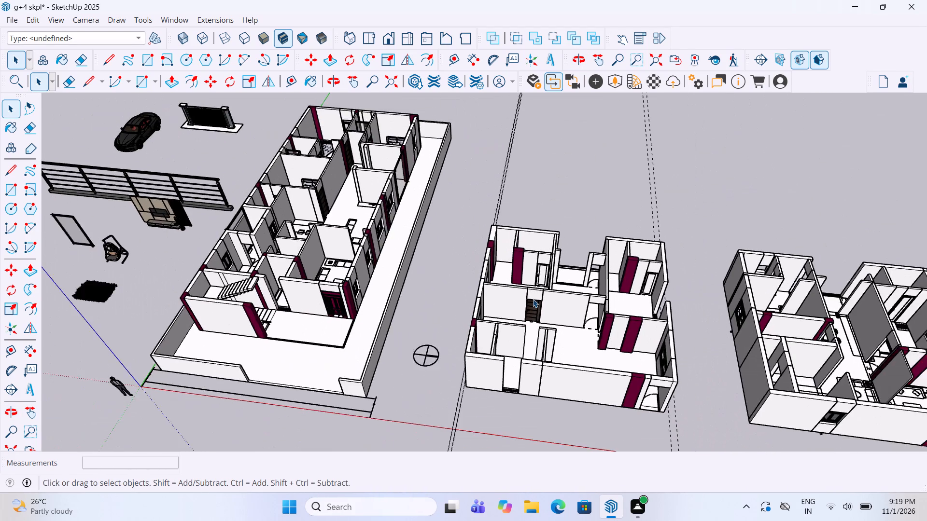
{"action": "scroll", "coordinate": [533, 299], "scroll_direction": "down", "scroll_amount": 1}
{"action": "scroll", "coordinate": [540, 347], "scroll_direction": "up", "scroll_amount": 8}
{"action": "scroll", "coordinate": [543, 286], "scroll_direction": "up", "scroll_amount": 4}
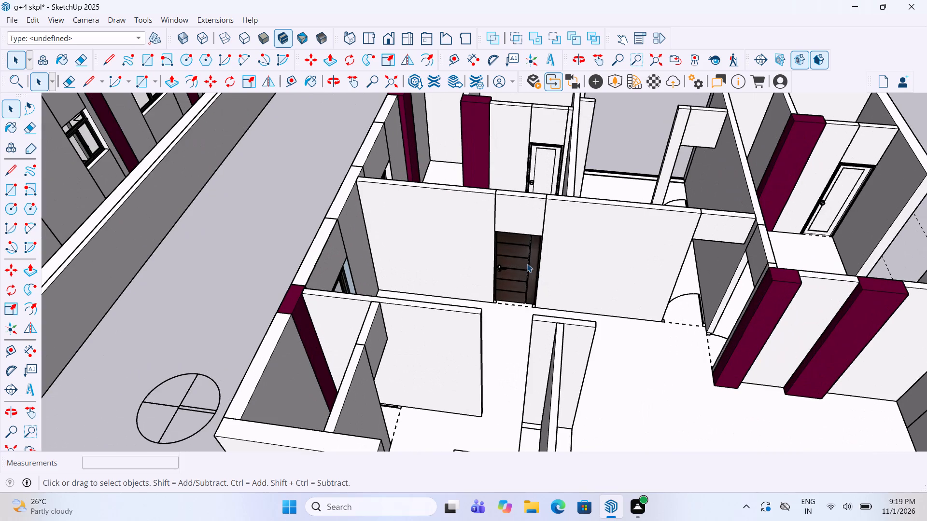
{"action": "left_click", "coordinate": [527, 264]}
{"action": "key", "text": "m"}
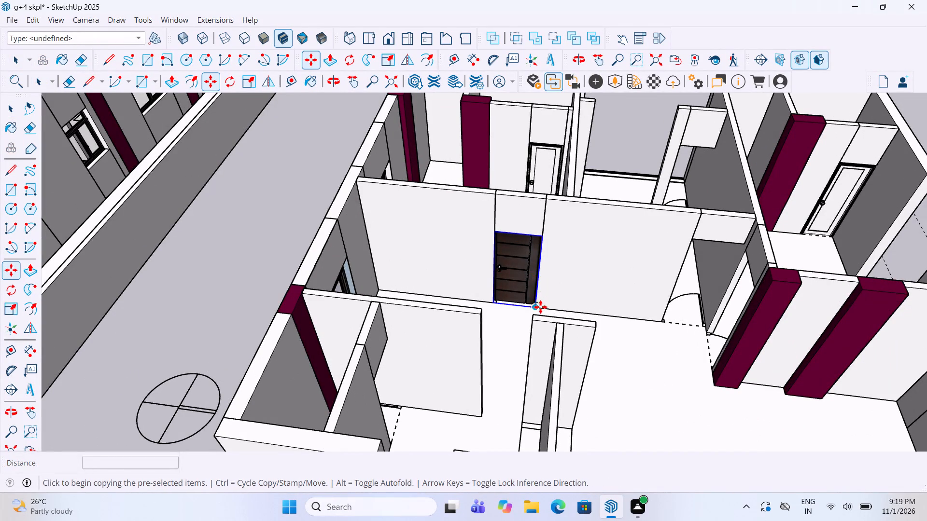
{"action": "left_click", "coordinate": [540, 306]}
{"action": "scroll", "coordinate": [533, 266], "scroll_direction": "down", "scroll_amount": 11}
{"action": "scroll", "coordinate": [635, 360], "scroll_direction": "up", "scroll_amount": 4}
{"action": "scroll", "coordinate": [678, 362], "scroll_direction": "up", "scroll_amount": 4}
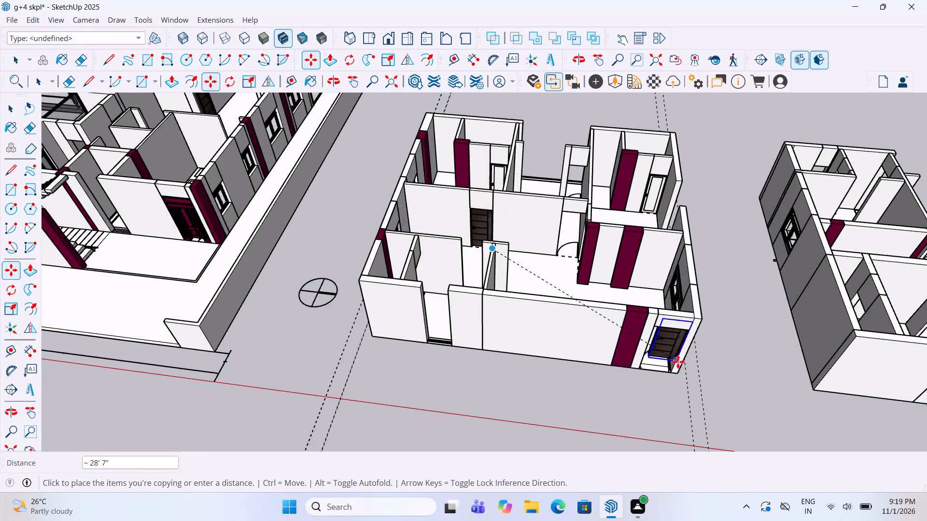
{"action": "scroll", "coordinate": [678, 362], "scroll_direction": "up", "scroll_amount": 12}
{"action": "left_click", "coordinate": [652, 386]}
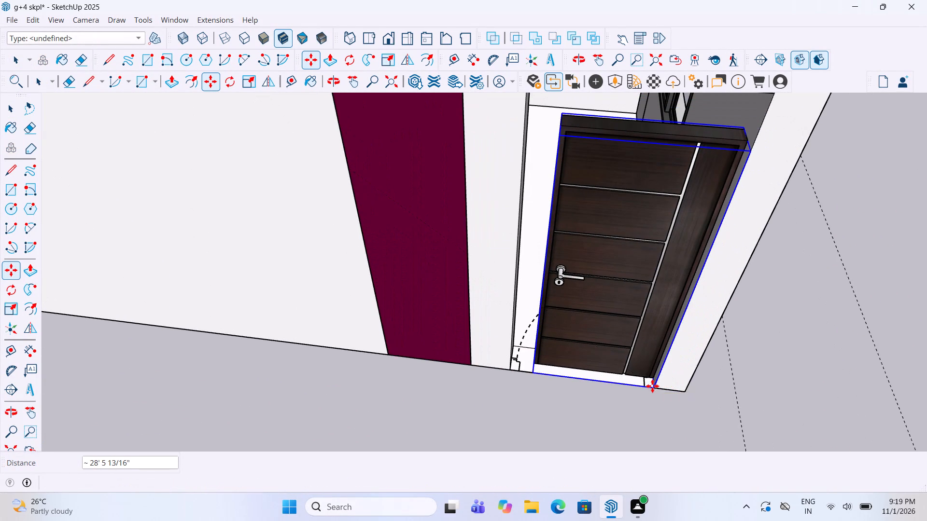
Scale the front-wall door's width by about 1.19 and stretch its height up to the lintel.
{"action": "key", "text": "s"}
{"action": "scroll", "coordinate": [644, 410], "scroll_direction": "down", "scroll_amount": 4}
{"action": "scroll", "coordinate": [610, 285], "scroll_direction": "up", "scroll_amount": 3}
{"action": "left_click_drag", "start_coordinate": [564, 322], "coordinate": [548, 316]}
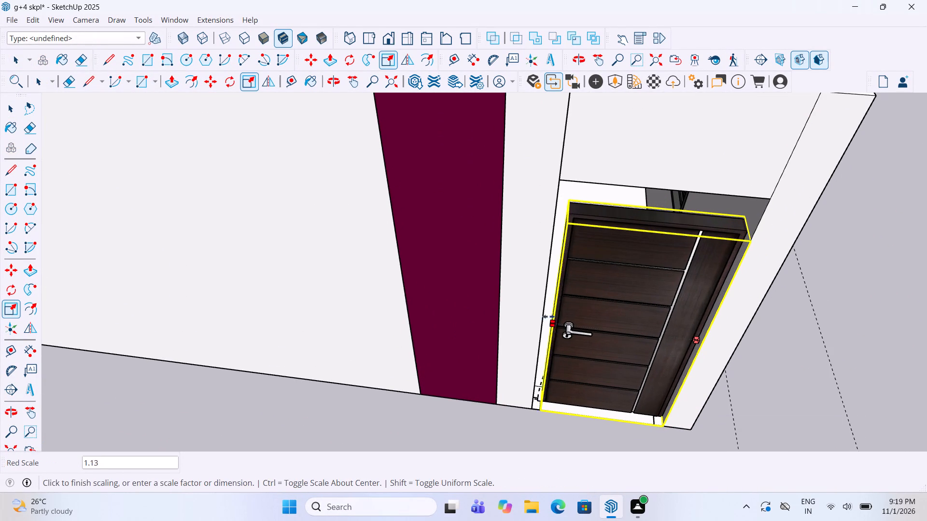
{"action": "left_click_drag", "start_coordinate": [548, 316], "coordinate": [541, 315]}
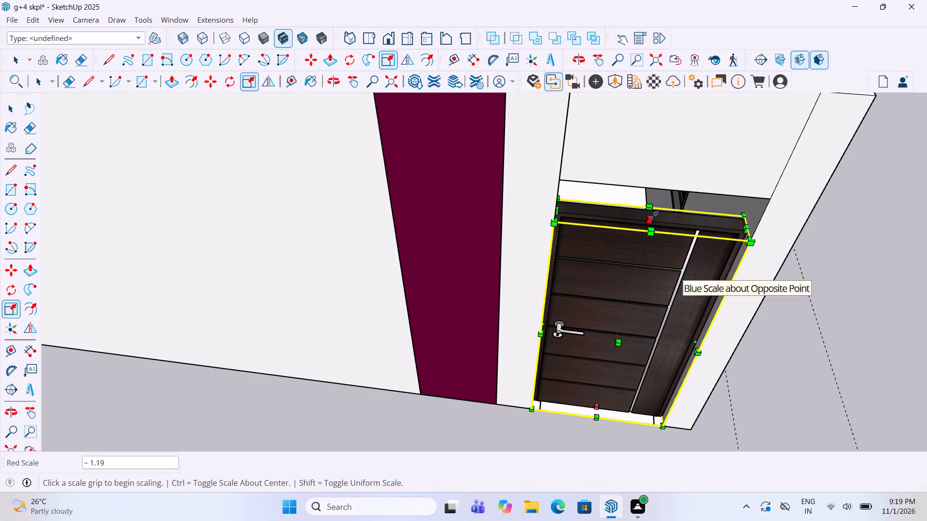
{"action": "left_click_drag", "start_coordinate": [653, 216], "coordinate": [648, 191]}
{"action": "scroll", "coordinate": [629, 236], "scroll_direction": "down", "scroll_amount": 5}
{"action": "key", "text": "space"}
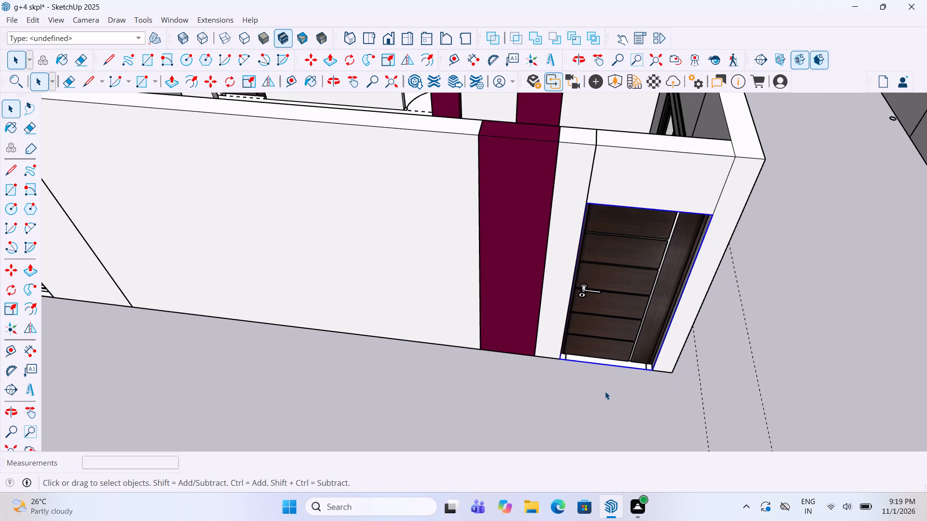
{"action": "left_click", "coordinate": [605, 391]}
Examine the same plan's rooms and front wall for door openings that still need fitting.
{"action": "scroll", "coordinate": [586, 369], "scroll_direction": "down", "scroll_amount": 5}
{"action": "middle_click_drag", "start_coordinate": [592, 370], "coordinate": [623, 343]}
{"action": "left_click", "coordinate": [750, 315]}
{"action": "scroll", "coordinate": [487, 330], "scroll_direction": "down", "scroll_amount": 4}
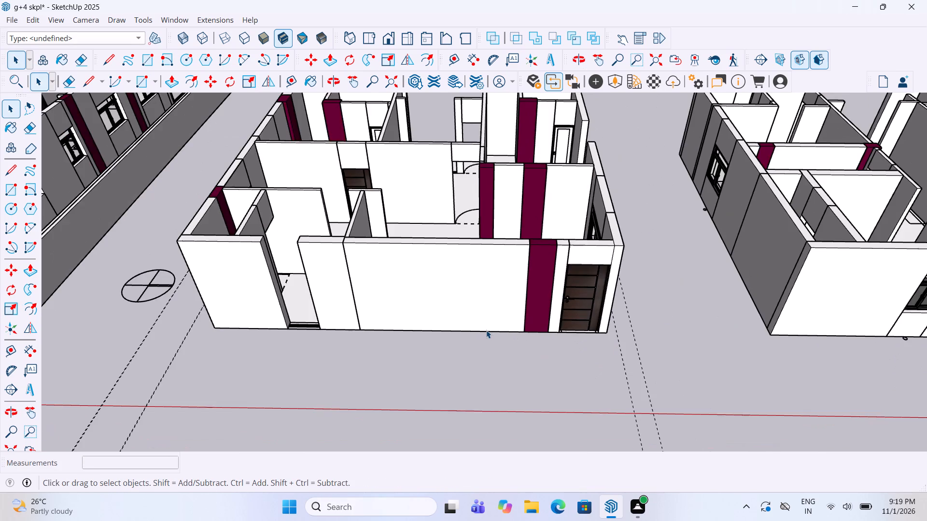
{"action": "scroll", "coordinate": [486, 330], "scroll_direction": "down", "scroll_amount": 6}
{"action": "scroll", "coordinate": [496, 179], "scroll_direction": "up", "scroll_amount": 4}
{"action": "middle_click_drag", "start_coordinate": [497, 179], "coordinate": [509, 188]}
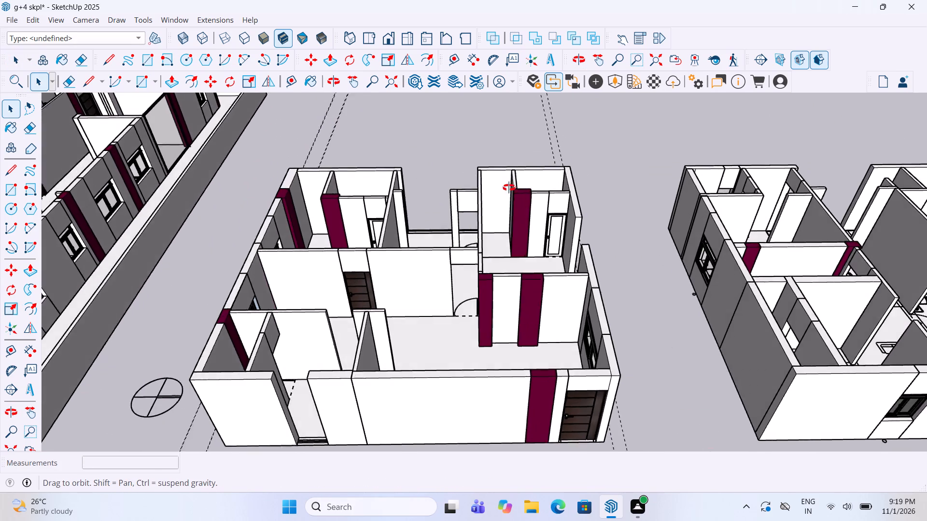
{"action": "middle_click_drag", "start_coordinate": [509, 188], "coordinate": [488, 207]}
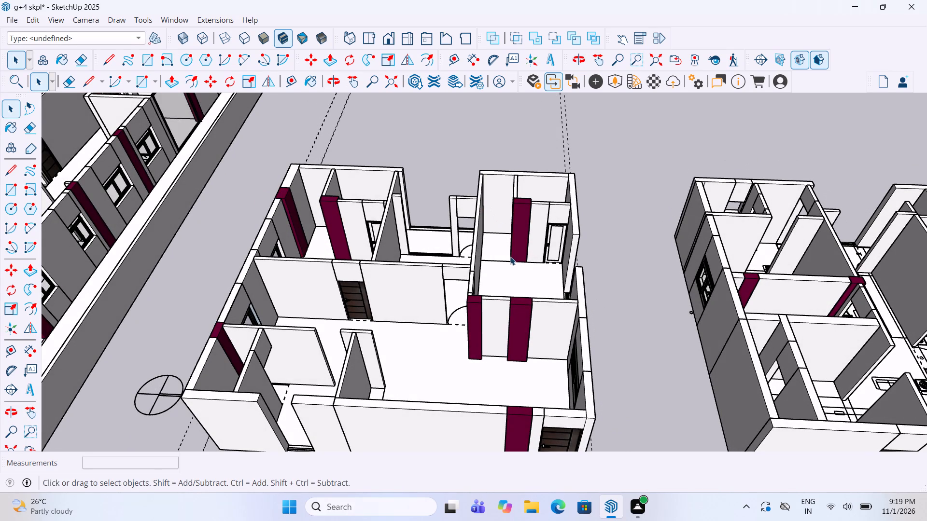
{"action": "scroll", "coordinate": [508, 262], "scroll_direction": "down", "scroll_amount": 1}
{"action": "middle_click_drag", "start_coordinate": [507, 211], "coordinate": [494, 175]}
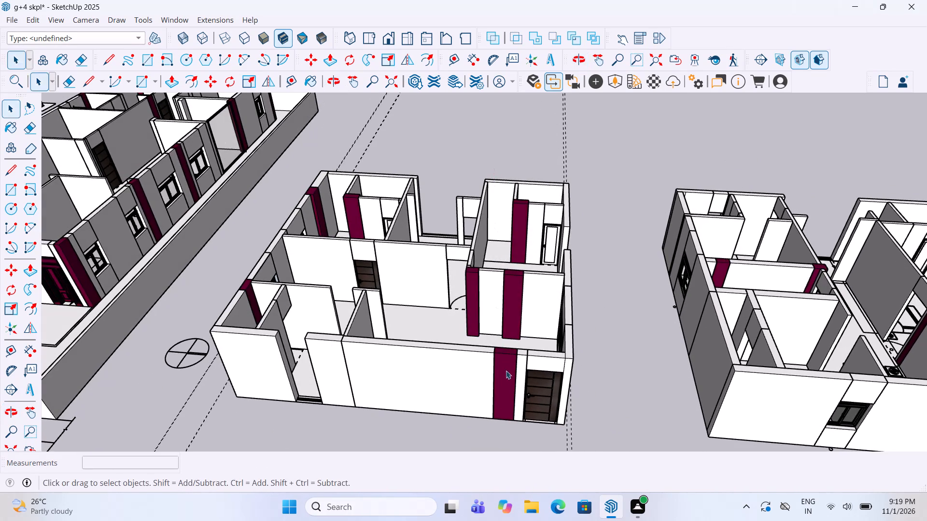
{"action": "scroll", "coordinate": [548, 415], "scroll_direction": "up", "scroll_amount": 2}
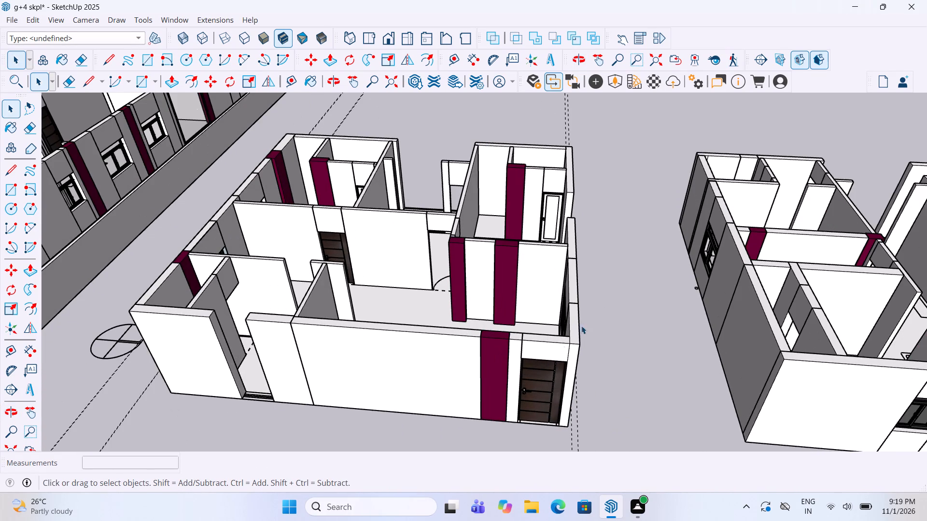
Examine the plan beside the large one and its neighbours for doorways that still need a door.
{"action": "scroll", "coordinate": [583, 324], "scroll_direction": "down", "scroll_amount": 4}
{"action": "scroll", "coordinate": [388, 216], "scroll_direction": "up", "scroll_amount": 3}
{"action": "middle_click_drag", "start_coordinate": [387, 215], "coordinate": [408, 270]}
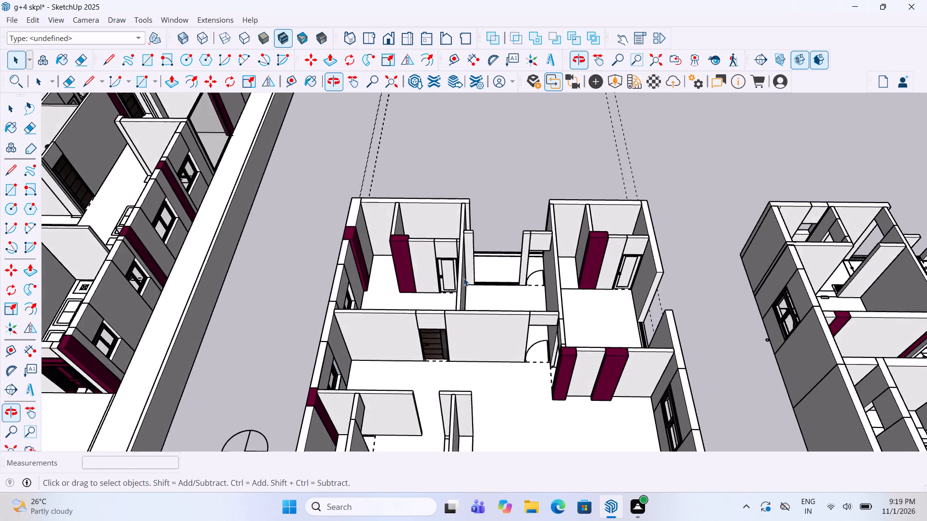
{"action": "scroll", "coordinate": [553, 269], "scroll_direction": "down", "scroll_amount": 11}
{"action": "scroll", "coordinate": [429, 304], "scroll_direction": "up", "scroll_amount": 5}
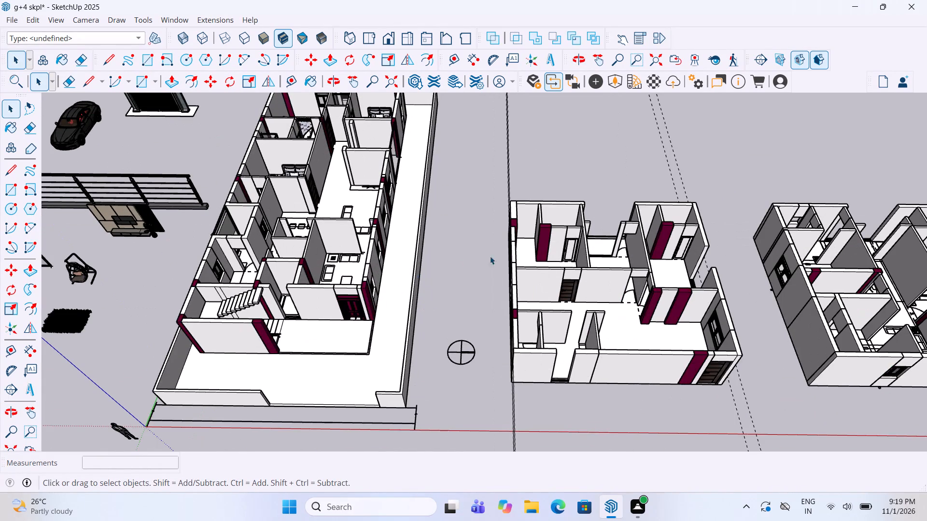
{"action": "scroll", "coordinate": [695, 210], "scroll_direction": "down", "scroll_amount": 9}
{"action": "scroll", "coordinate": [168, 262], "scroll_direction": "up", "scroll_amount": 2}
{"action": "scroll", "coordinate": [850, 233], "scroll_direction": "up", "scroll_amount": 12}
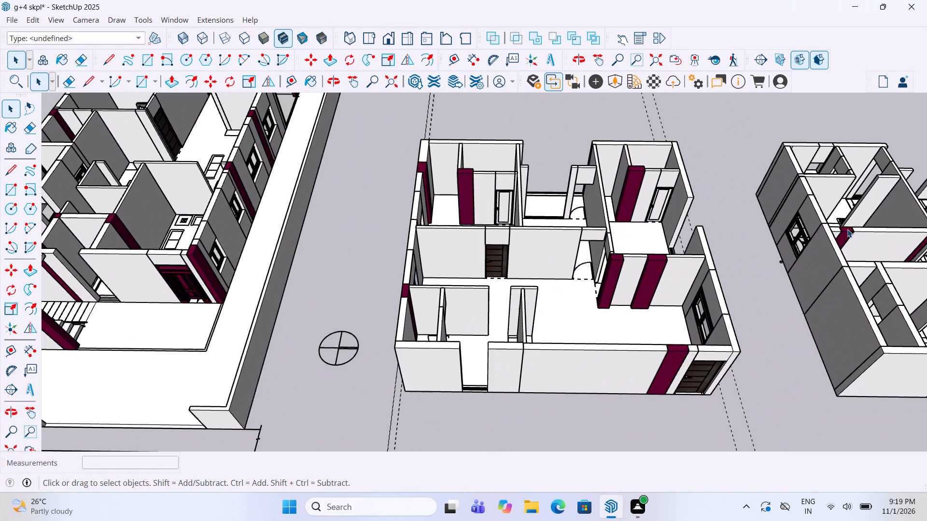
Copy the dark panelled front-wall door to the empty doorway at the end of the same plan's interior cross wall.
{"action": "scroll", "coordinate": [708, 264], "scroll_direction": "up", "scroll_amount": 4}
{"action": "middle_click_drag", "start_coordinate": [708, 264], "coordinate": [699, 259]}
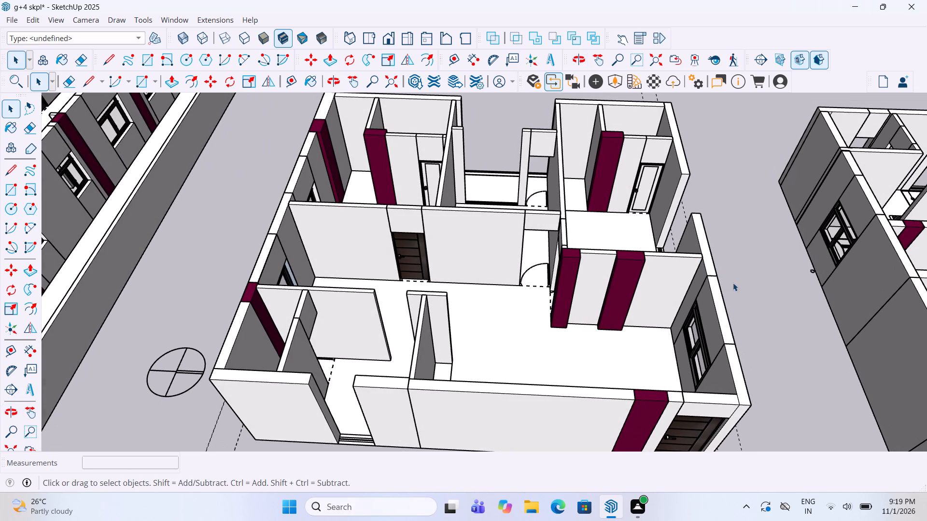
{"action": "scroll", "coordinate": [570, 247], "scroll_direction": "up", "scroll_amount": 3}
{"action": "middle_click_drag", "start_coordinate": [570, 247], "coordinate": [559, 281]}
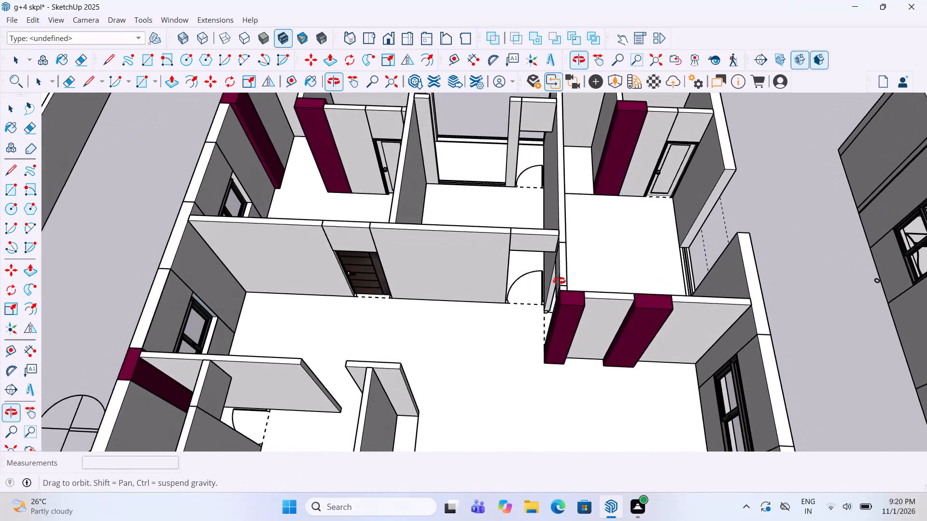
{"action": "middle_click_drag", "start_coordinate": [559, 281], "coordinate": [553, 275]}
{"action": "scroll", "coordinate": [553, 269], "scroll_direction": "down", "scroll_amount": 6}
{"action": "scroll", "coordinate": [619, 437], "scroll_direction": "up", "scroll_amount": 4}
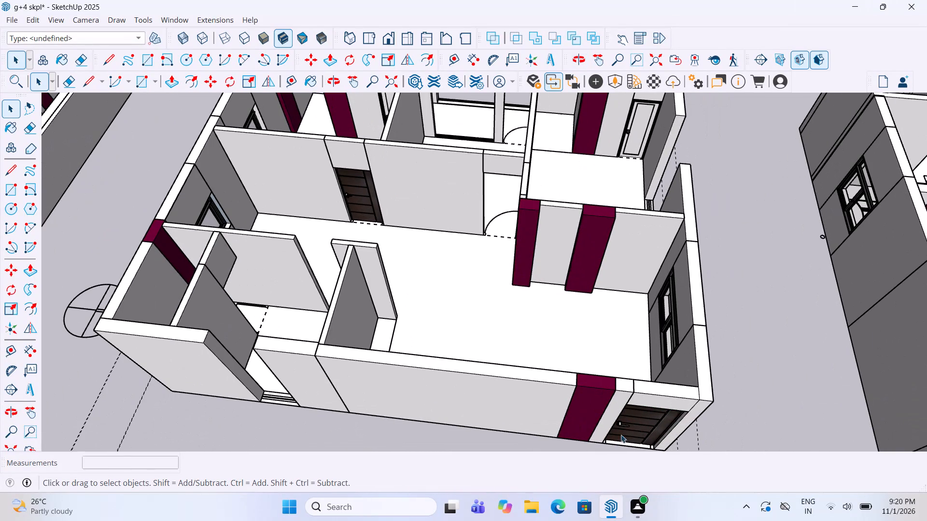
{"action": "left_click", "coordinate": [629, 427]}
{"action": "key", "text": "m"}
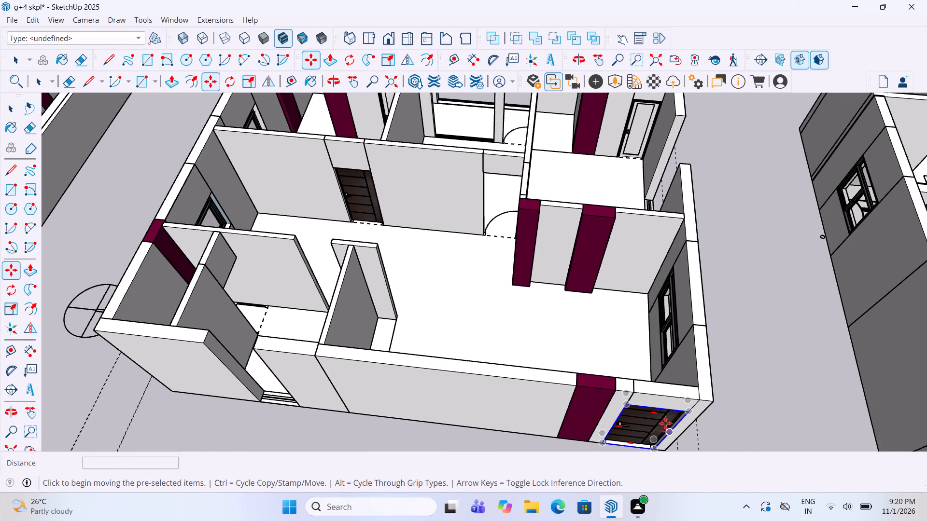
{"action": "scroll", "coordinate": [668, 368], "scroll_direction": "down", "scroll_amount": 5}
{"action": "scroll", "coordinate": [671, 430], "scroll_direction": "up", "scroll_amount": 8}
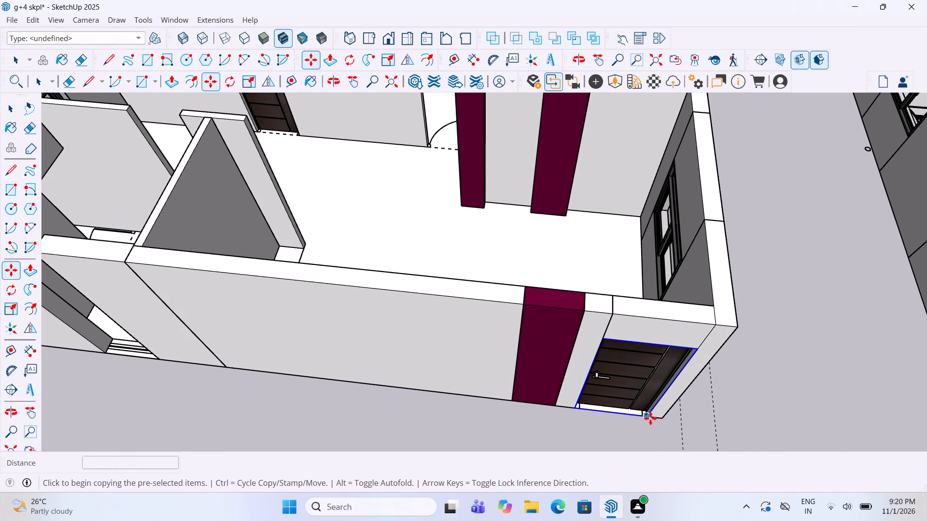
{"action": "scroll", "coordinate": [649, 420], "scroll_direction": "up", "scroll_amount": 4}
{"action": "left_click", "coordinate": [649, 420]}
{"action": "scroll", "coordinate": [668, 390], "scroll_direction": "down", "scroll_amount": 5}
{"action": "scroll", "coordinate": [558, 423], "scroll_direction": "down", "scroll_amount": 11}
{"action": "scroll", "coordinate": [523, 236], "scroll_direction": "up", "scroll_amount": 4}
{"action": "scroll", "coordinate": [490, 306], "scroll_direction": "up", "scroll_amount": 13}
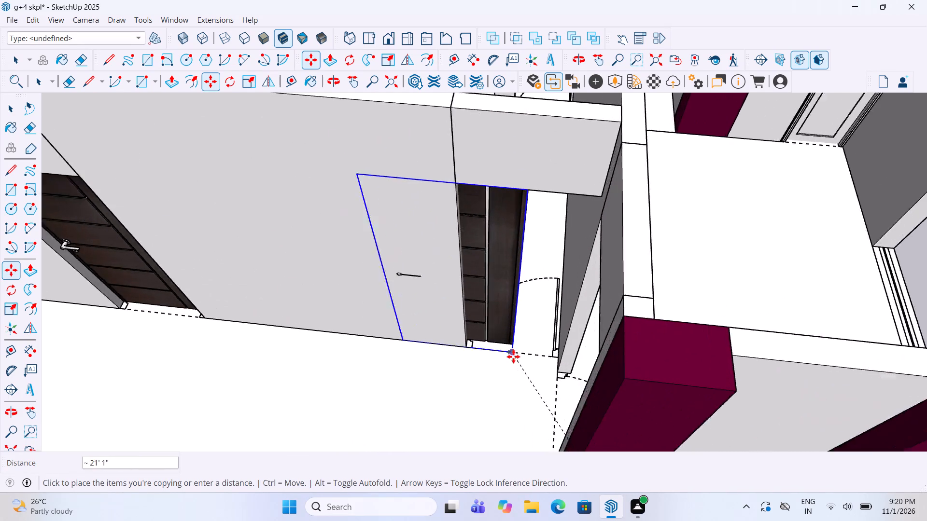
{"action": "scroll", "coordinate": [513, 356], "scroll_direction": "up", "scroll_amount": 1}
{"action": "left_click", "coordinate": [575, 357]}
Scale the copied dark door's width down to the edge of the interior doorway.
{"action": "scroll", "coordinate": [570, 384], "scroll_direction": "down", "scroll_amount": 5}
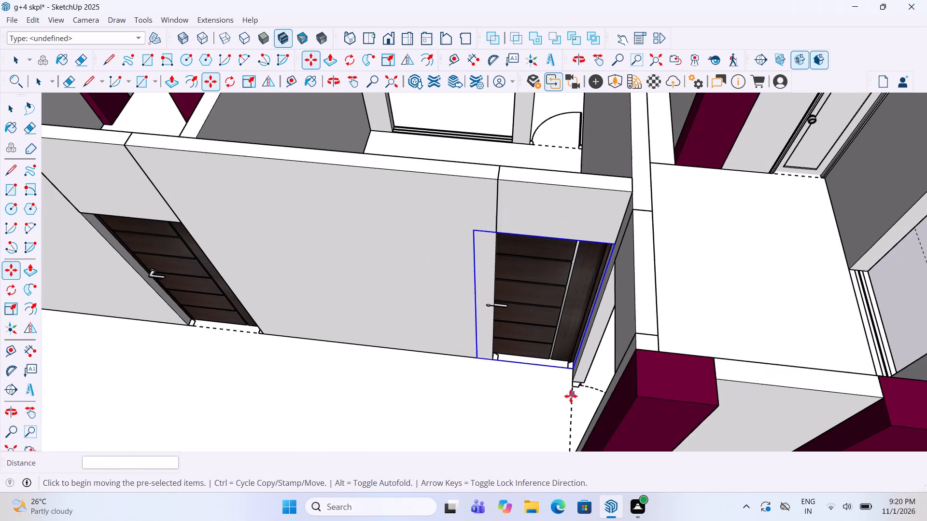
{"action": "key", "text": "s"}
{"action": "scroll", "coordinate": [496, 296], "scroll_direction": "up", "scroll_amount": 3}
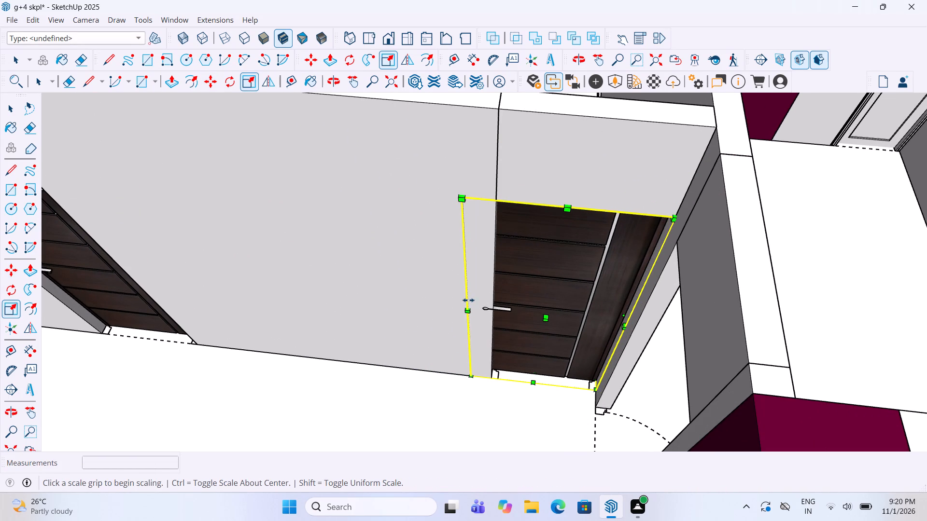
{"action": "left_click_drag", "start_coordinate": [475, 294], "coordinate": [495, 295]}
{"action": "key", "text": "space"}
{"action": "left_click", "coordinate": [536, 419]}
Examine the same plan's rear rooms and the passage between them for unfitted door openings.
{"action": "scroll", "coordinate": [532, 349], "scroll_direction": "down", "scroll_amount": 5}
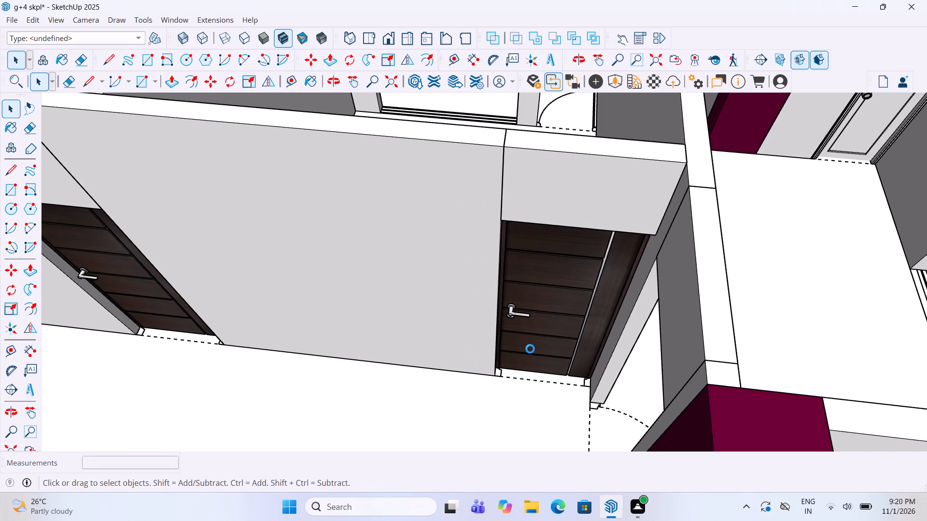
{"action": "scroll", "coordinate": [530, 349], "scroll_direction": "down", "scroll_amount": 17}
{"action": "scroll", "coordinate": [536, 316], "scroll_direction": "down", "scroll_amount": 18}
{"action": "scroll", "coordinate": [536, 316], "scroll_direction": "down", "scroll_amount": 19}
{"action": "scroll", "coordinate": [536, 316], "scroll_direction": "down", "scroll_amount": 7}
{"action": "scroll", "coordinate": [536, 316], "scroll_direction": "down", "scroll_amount": 15}
{"action": "left_click", "coordinate": [695, 181]}
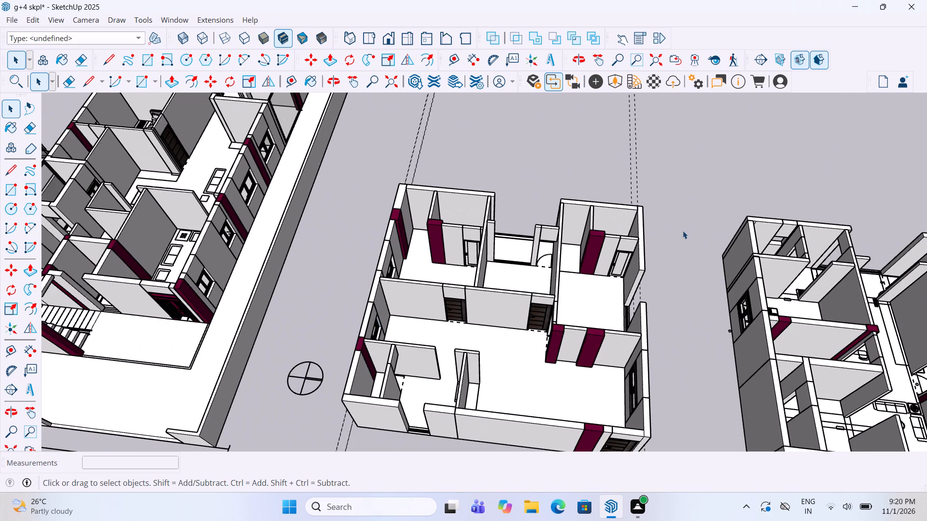
{"action": "middle_click_drag", "start_coordinate": [676, 287], "coordinate": [702, 218]}
{"action": "scroll", "coordinate": [477, 306], "scroll_direction": "up", "scroll_amount": 2}
{"action": "scroll", "coordinate": [531, 235], "scroll_direction": "up", "scroll_amount": 5}
{"action": "middle_click_drag", "start_coordinate": [531, 231], "coordinate": [514, 325]}
{"action": "scroll", "coordinate": [591, 256], "scroll_direction": "up", "scroll_amount": 1}
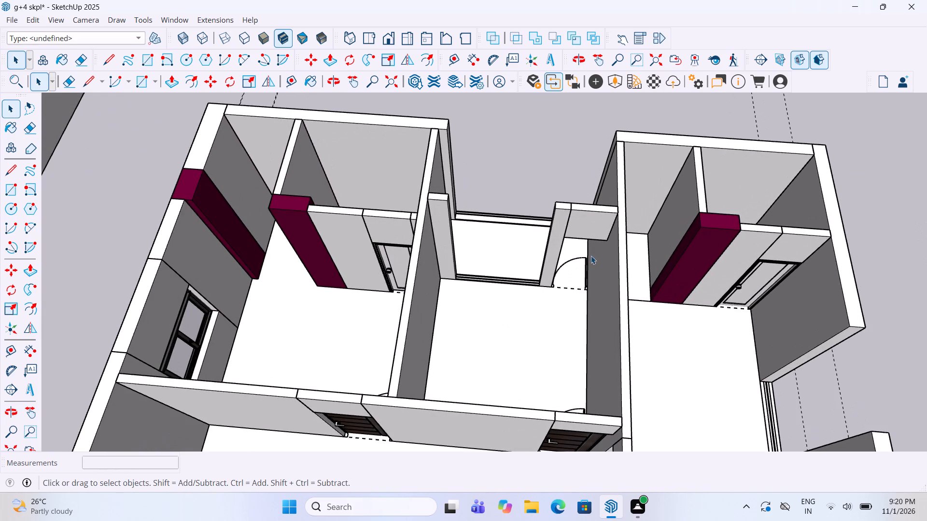
{"action": "scroll", "coordinate": [591, 256], "scroll_direction": "down", "scroll_amount": 4}
{"action": "scroll", "coordinate": [524, 264], "scroll_direction": "up", "scroll_amount": 3}
{"action": "scroll", "coordinate": [420, 260], "scroll_direction": "up", "scroll_amount": 3}
{"action": "scroll", "coordinate": [469, 218], "scroll_direction": "down", "scroll_amount": 4}
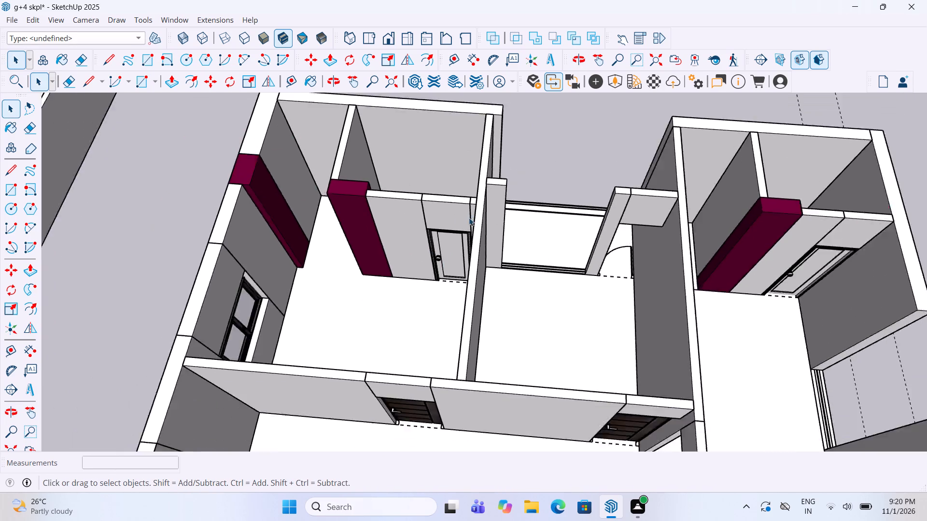
{"action": "scroll", "coordinate": [469, 218], "scroll_direction": "down", "scroll_amount": 1}
{"action": "scroll", "coordinate": [469, 218], "scroll_direction": "up", "scroll_amount": 3}
Copy the white panelled door about 11' 1" to the doorway beside the sliding opening in the adjacent middle room.
{"action": "left_click", "coordinate": [461, 257]}
{"action": "scroll", "coordinate": [461, 257], "scroll_direction": "up", "scroll_amount": 4}
{"action": "middle_click_drag", "start_coordinate": [462, 257], "coordinate": [477, 260]}
{"action": "key", "text": "m"}
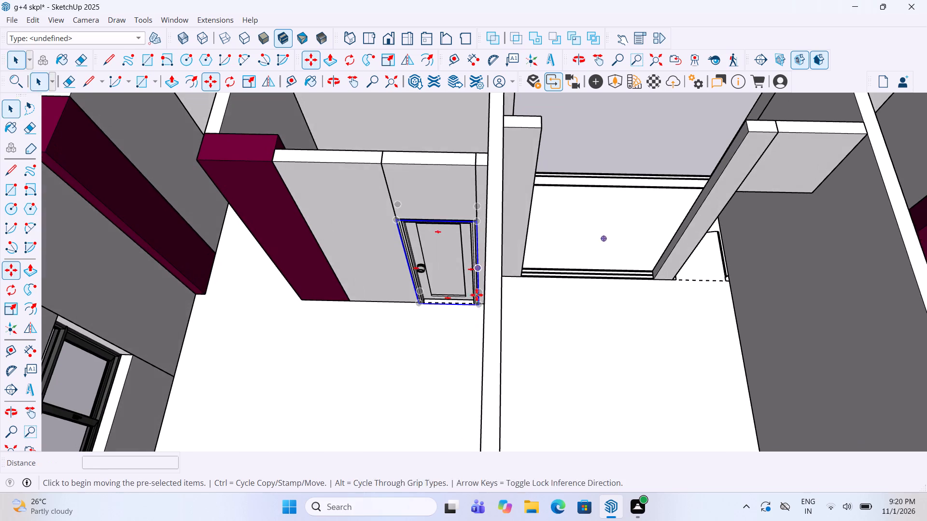
{"action": "scroll", "coordinate": [477, 313], "scroll_direction": "up", "scroll_amount": 5}
{"action": "left_click", "coordinate": [482, 304]}
{"action": "scroll", "coordinate": [376, 307], "scroll_direction": "down", "scroll_amount": 2}
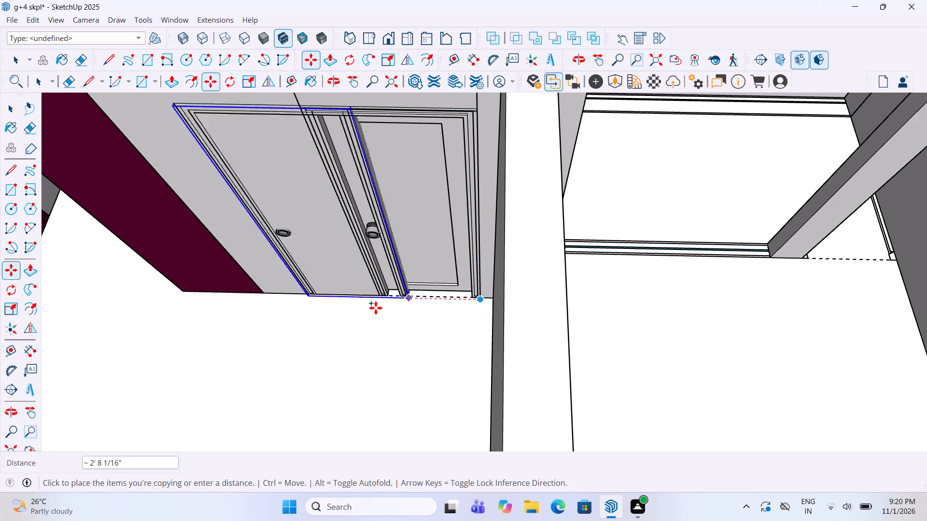
{"action": "scroll", "coordinate": [376, 308], "scroll_direction": "down", "scroll_amount": 7}
{"action": "scroll", "coordinate": [626, 268], "scroll_direction": "up", "scroll_amount": 14}
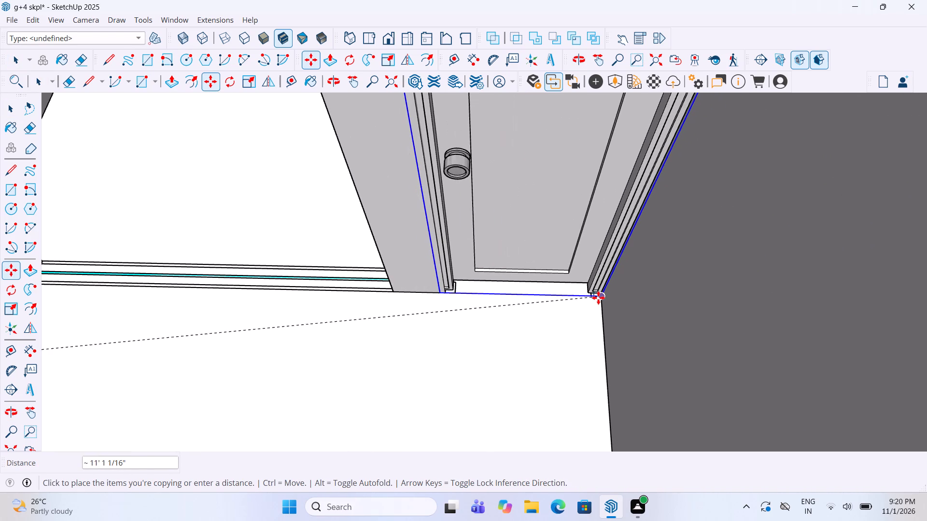
{"action": "left_click", "coordinate": [598, 298]}
{"action": "key", "text": "space"}
{"action": "left_click", "coordinate": [442, 406]}
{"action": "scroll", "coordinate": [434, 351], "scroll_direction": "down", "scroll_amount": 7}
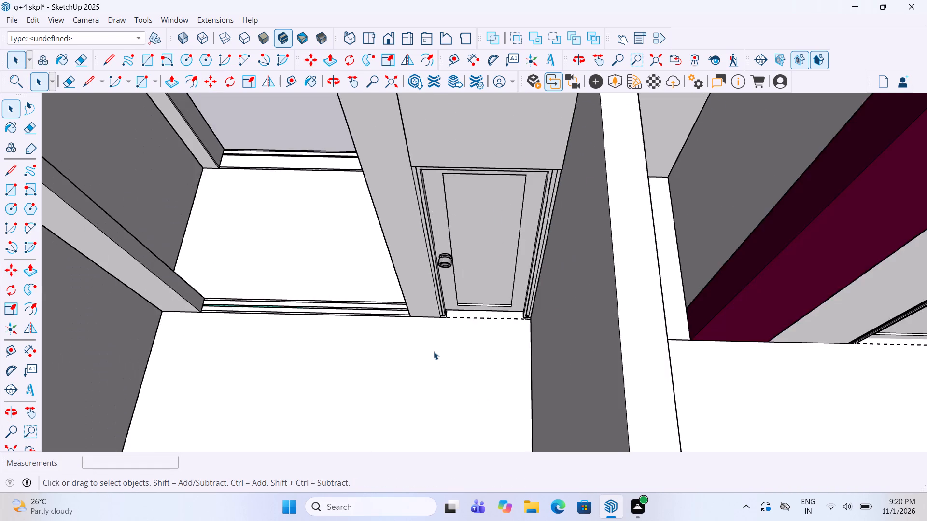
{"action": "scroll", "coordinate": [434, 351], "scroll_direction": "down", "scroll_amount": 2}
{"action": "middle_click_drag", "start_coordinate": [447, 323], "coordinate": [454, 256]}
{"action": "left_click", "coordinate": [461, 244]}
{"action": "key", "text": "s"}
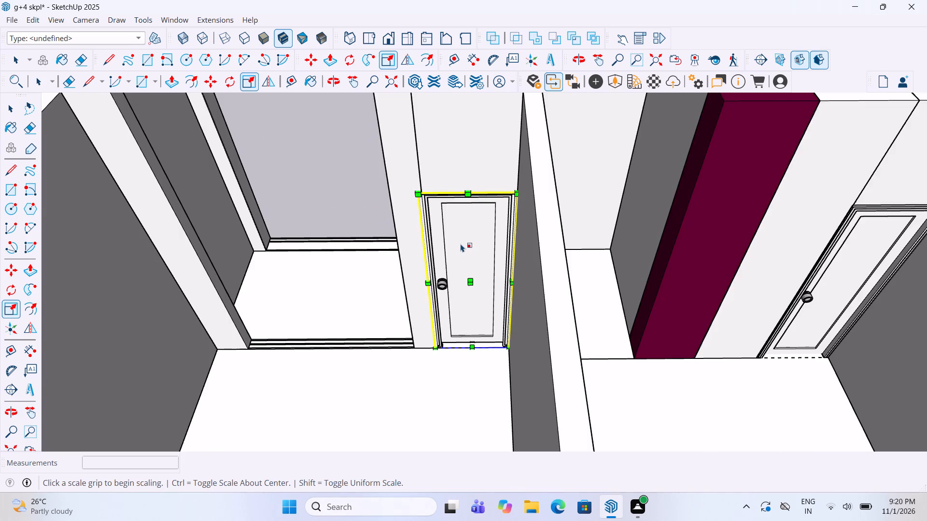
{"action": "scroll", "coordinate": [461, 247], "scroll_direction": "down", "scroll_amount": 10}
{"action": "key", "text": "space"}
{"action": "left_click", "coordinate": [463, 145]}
Examine this plan and the neighbouring furnished plan for door openings that still need fitting.
{"action": "scroll", "coordinate": [473, 258], "scroll_direction": "down", "scroll_amount": 4}
{"action": "middle_click_drag", "start_coordinate": [496, 281], "coordinate": [512, 293]}
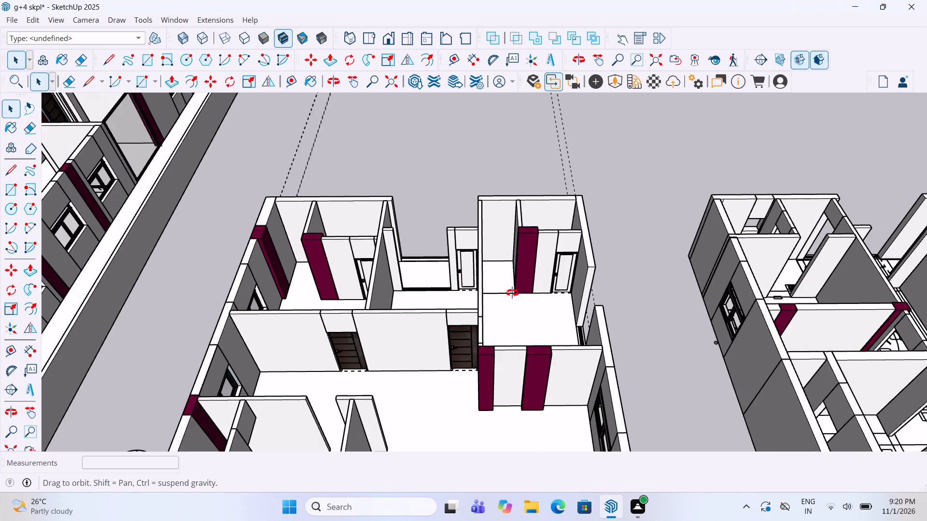
{"action": "middle_click_drag", "start_coordinate": [512, 293], "coordinate": [453, 274]}
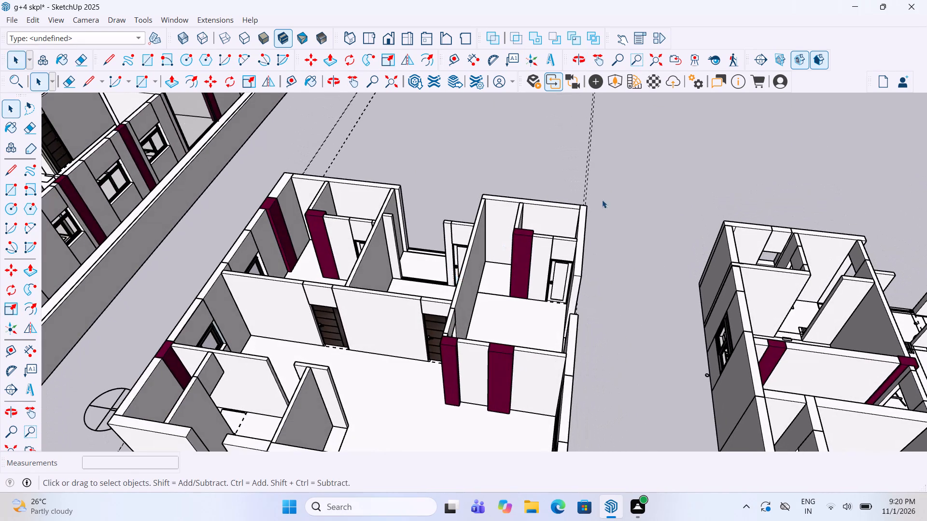
{"action": "scroll", "coordinate": [640, 192], "scroll_direction": "down", "scroll_amount": 11}
{"action": "scroll", "coordinate": [782, 231], "scroll_direction": "up", "scroll_amount": 9}
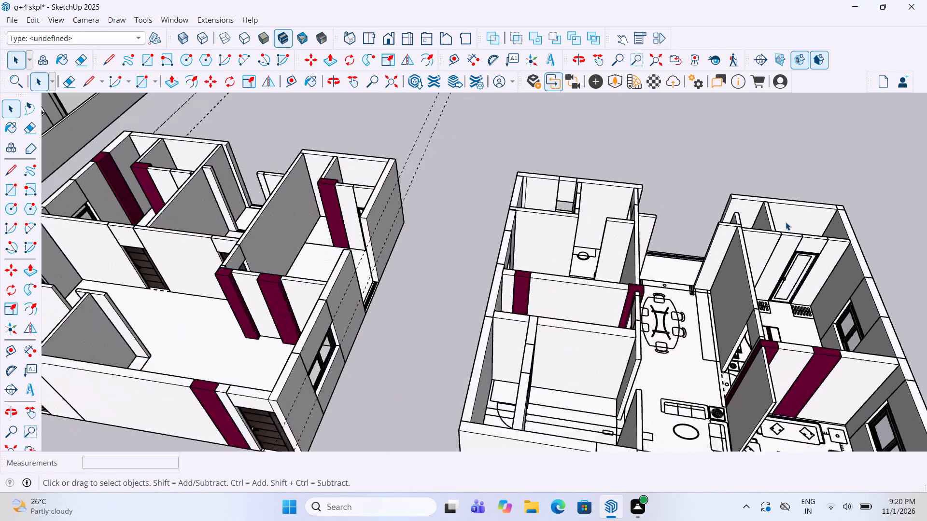
{"action": "scroll", "coordinate": [786, 222], "scroll_direction": "up", "scroll_amount": 2}
{"action": "middle_click_drag", "start_coordinate": [786, 222], "coordinate": [786, 268]}
{"action": "scroll", "coordinate": [743, 229], "scroll_direction": "down", "scroll_amount": 4}
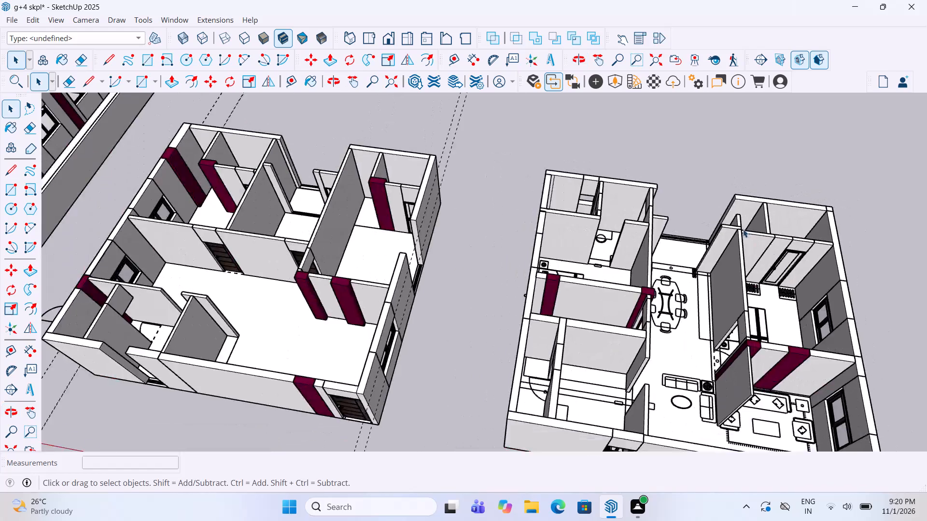
{"action": "scroll", "coordinate": [743, 229], "scroll_direction": "down", "scroll_amount": 8}
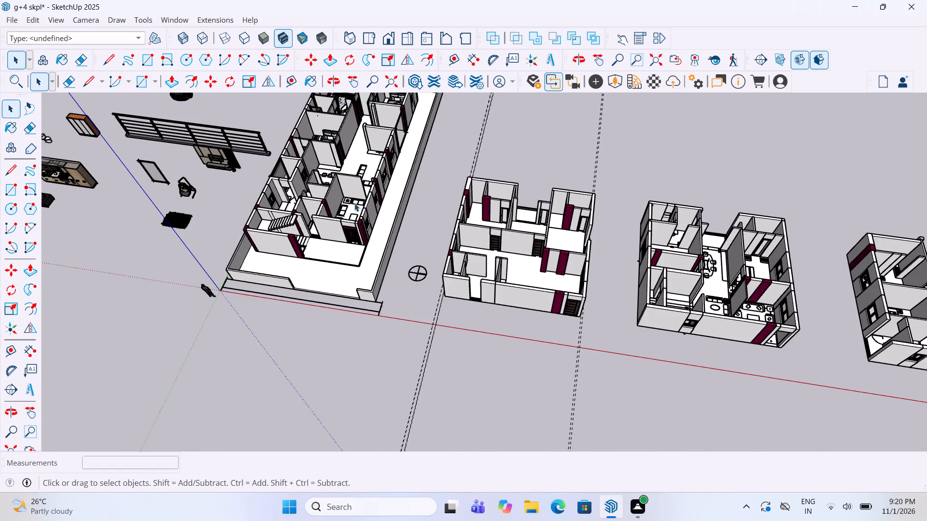
Examine the large plan's kitchen, dining and utility areas for door openings without doors.
{"action": "scroll", "coordinate": [354, 190], "scroll_direction": "up", "scroll_amount": 6}
{"action": "scroll", "coordinate": [237, 266], "scroll_direction": "up", "scroll_amount": 2}
{"action": "middle_click_drag", "start_coordinate": [236, 263], "coordinate": [317, 248]}
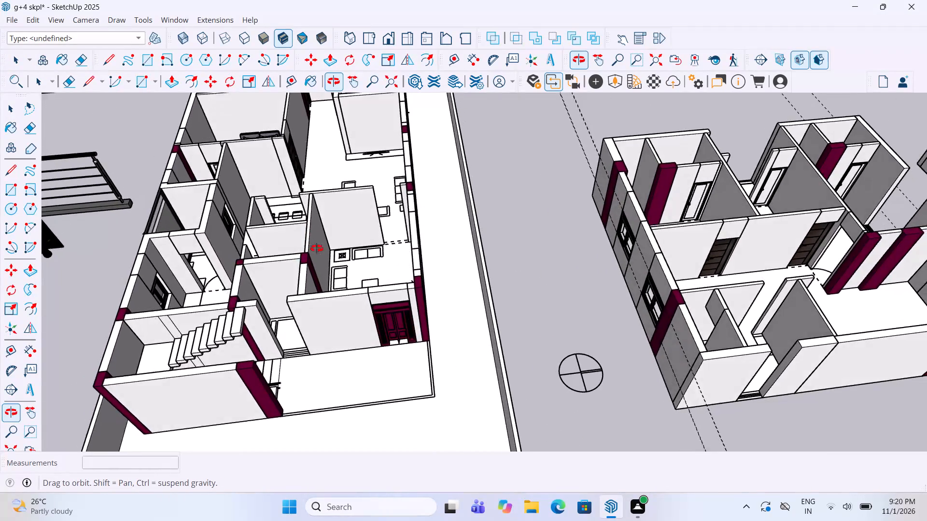
{"action": "middle_click_drag", "start_coordinate": [317, 248], "coordinate": [328, 326]}
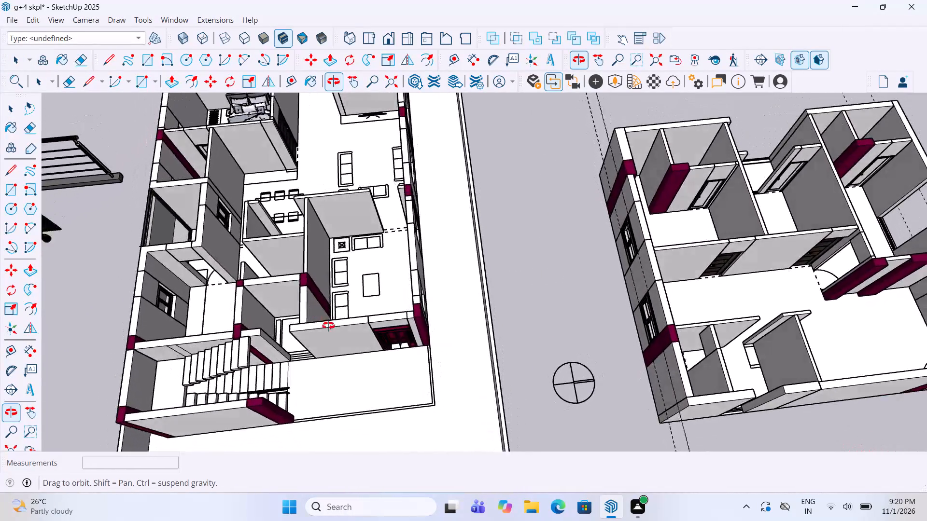
{"action": "middle_click_drag", "start_coordinate": [328, 326], "coordinate": [352, 367]}
{"action": "scroll", "coordinate": [401, 301], "scroll_direction": "up", "scroll_amount": 1}
{"action": "scroll", "coordinate": [401, 301], "scroll_direction": "down", "scroll_amount": 5}
{"action": "scroll", "coordinate": [251, 305], "scroll_direction": "up", "scroll_amount": 9}
{"action": "scroll", "coordinate": [295, 343], "scroll_direction": "up", "scroll_amount": 2}
{"action": "middle_click_drag", "start_coordinate": [296, 342], "coordinate": [301, 327]}
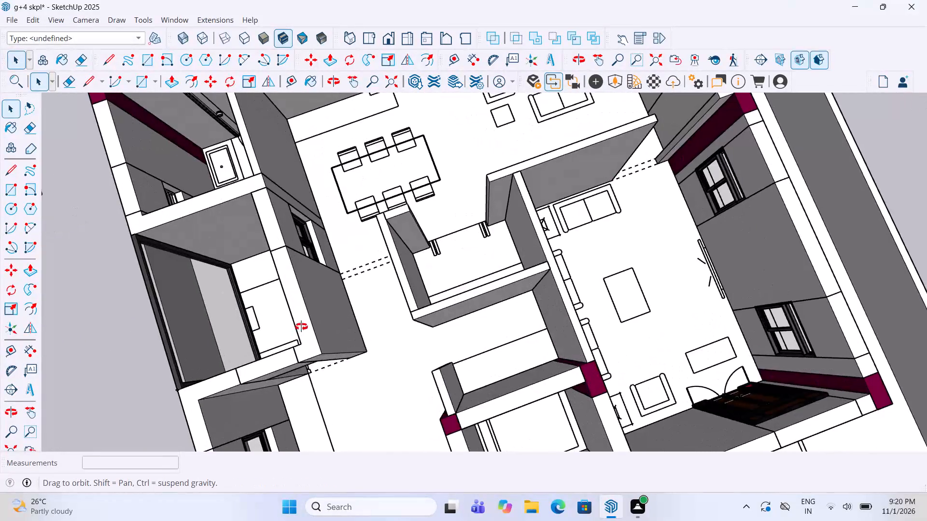
{"action": "middle_click_drag", "start_coordinate": [301, 327], "coordinate": [330, 300]}
{"action": "scroll", "coordinate": [598, 273], "scroll_direction": "down", "scroll_amount": 5}
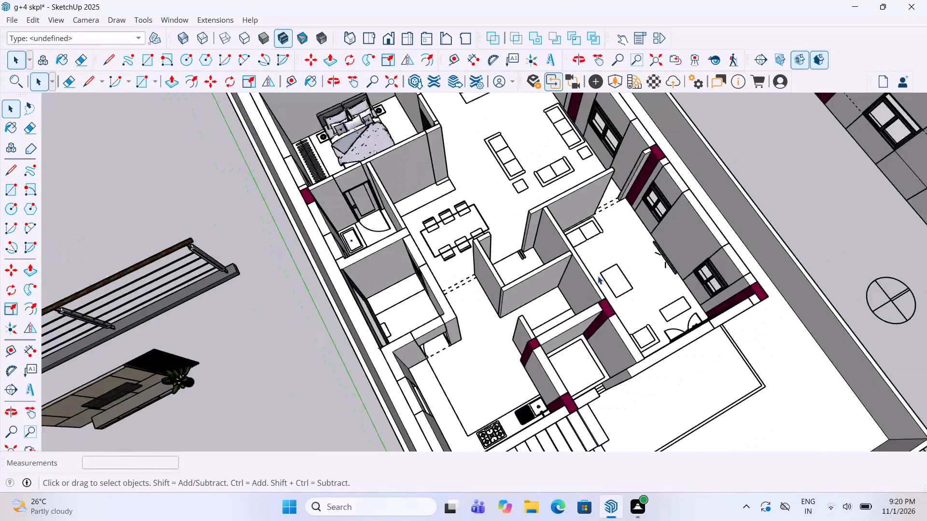
{"action": "scroll", "coordinate": [317, 397], "scroll_direction": "up", "scroll_amount": 5}
{"action": "scroll", "coordinate": [431, 301], "scroll_direction": "up", "scroll_amount": 2}
{"action": "middle_click_drag", "start_coordinate": [432, 298], "coordinate": [250, 244]}
{"action": "scroll", "coordinate": [250, 244], "scroll_direction": "up", "scroll_amount": 1}
{"action": "scroll", "coordinate": [271, 256], "scroll_direction": "down", "scroll_amount": 19}
{"action": "scroll", "coordinate": [677, 295], "scroll_direction": "up", "scroll_amount": 5}
{"action": "scroll", "coordinate": [563, 212], "scroll_direction": "up", "scroll_amount": 2}
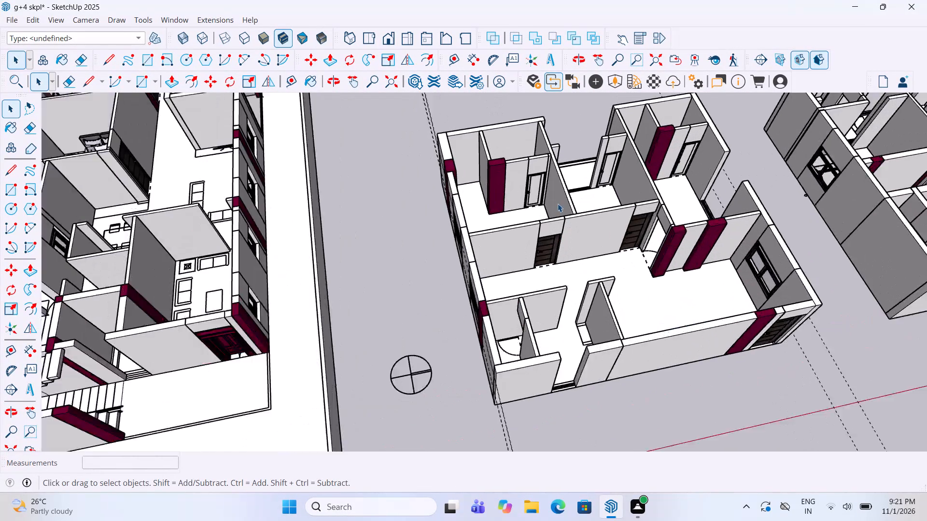
Copy the white panelled door about 62' 10" into the large plan's doorway in the room behind the staircase, aligned to the jamb.
{"action": "scroll", "coordinate": [558, 204], "scroll_direction": "up", "scroll_amount": 4}
{"action": "middle_click_drag", "start_coordinate": [554, 199], "coordinate": [537, 188]}
{"action": "scroll", "coordinate": [535, 178], "scroll_direction": "up", "scroll_amount": 2}
{"action": "left_click", "coordinate": [534, 178]}
{"action": "key", "text": "m"}
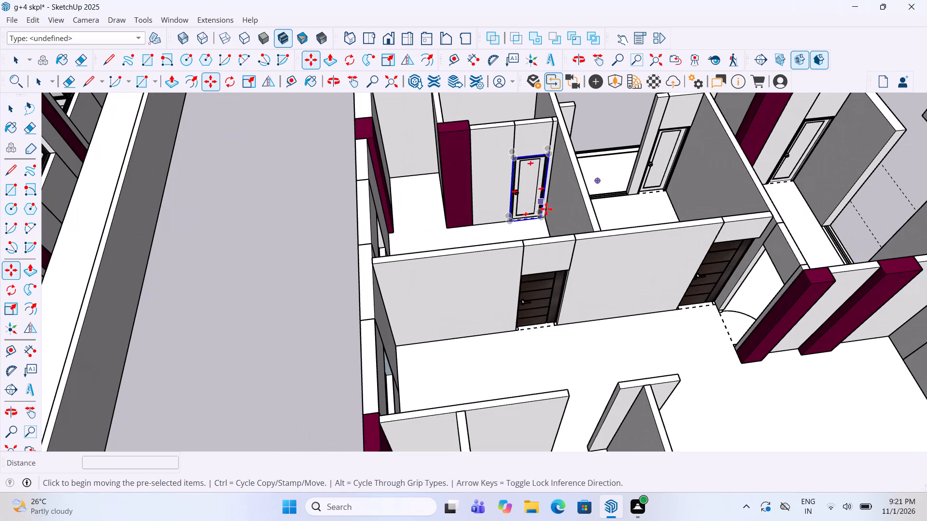
{"action": "left_click", "coordinate": [545, 223]}
{"action": "scroll", "coordinate": [690, 214], "scroll_direction": "down", "scroll_amount": 10}
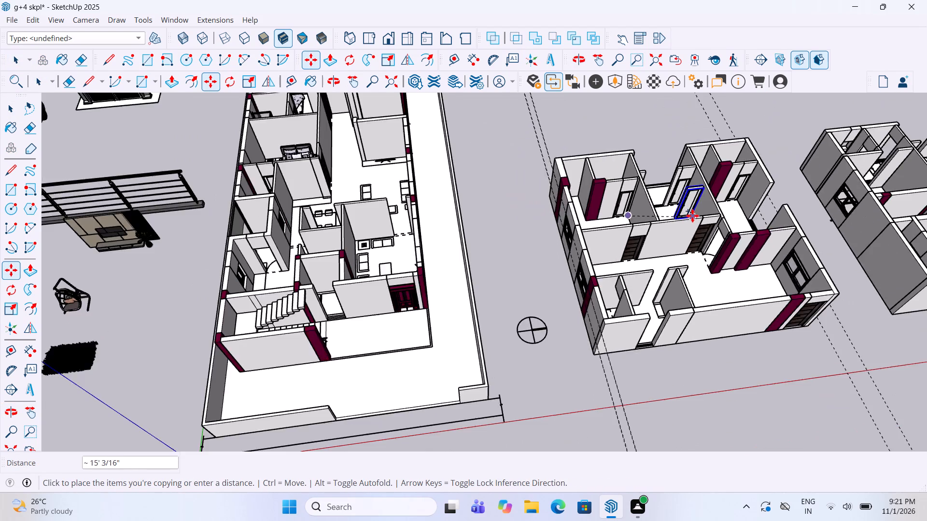
{"action": "scroll", "coordinate": [692, 216], "scroll_direction": "down", "scroll_amount": 4}
{"action": "scroll", "coordinate": [321, 265], "scroll_direction": "up", "scroll_amount": 5}
{"action": "scroll", "coordinate": [408, 250], "scroll_direction": "up", "scroll_amount": 11}
{"action": "scroll", "coordinate": [480, 240], "scroll_direction": "up", "scroll_amount": 4}
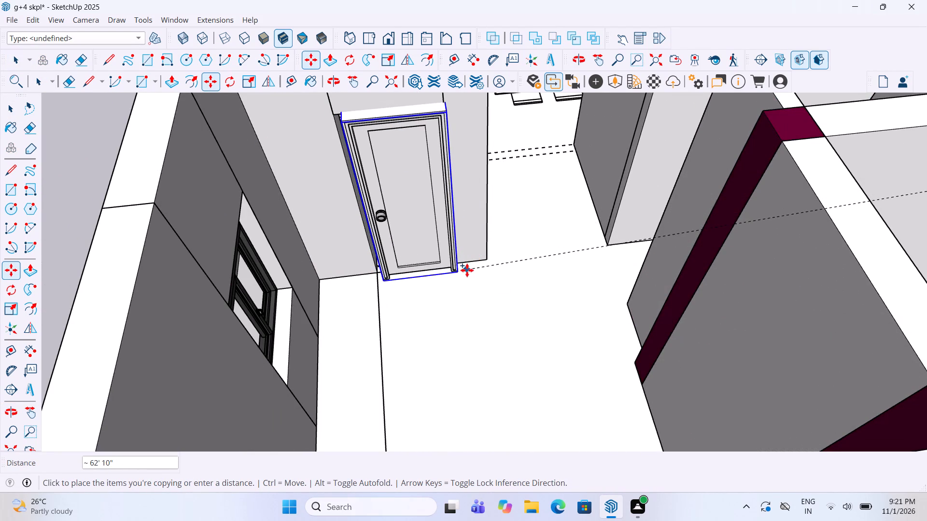
{"action": "left_click", "coordinate": [467, 270]}
{"action": "scroll", "coordinate": [463, 256], "scroll_direction": "up", "scroll_amount": 3}
{"action": "left_click", "coordinate": [460, 279]}
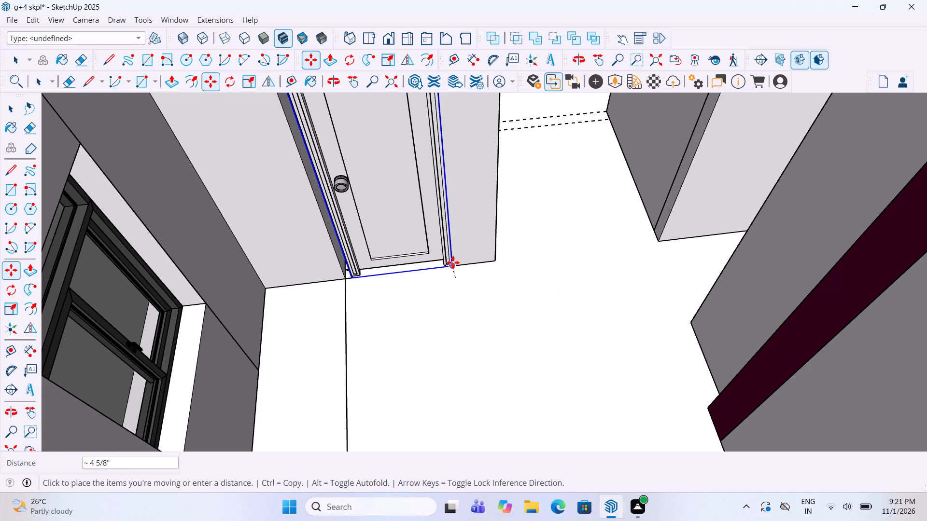
{"action": "left_click", "coordinate": [453, 262]}
Widen the copied white door so it spans the full width of its doorway.
{"action": "key", "text": "s"}
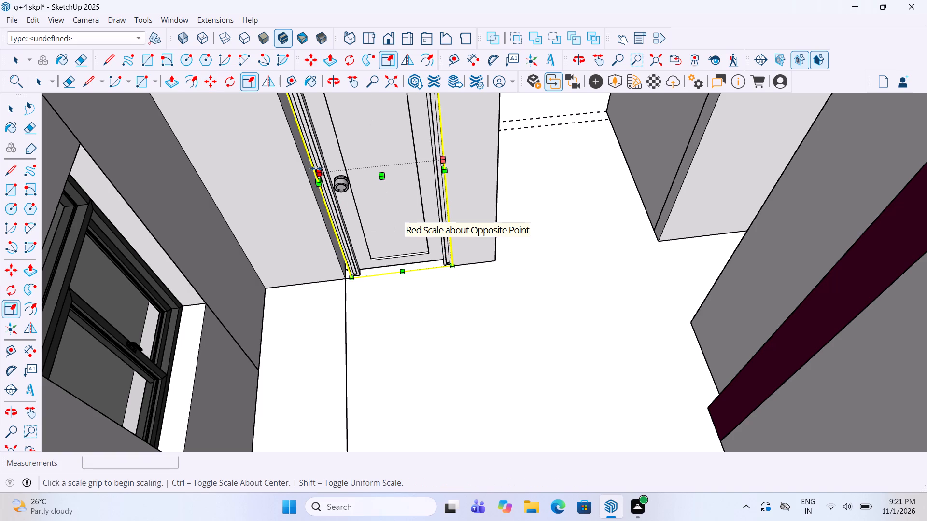
{"action": "left_click_drag", "start_coordinate": [318, 171], "coordinate": [303, 171]}
{"action": "scroll", "coordinate": [386, 307], "scroll_direction": "down", "scroll_amount": 5}
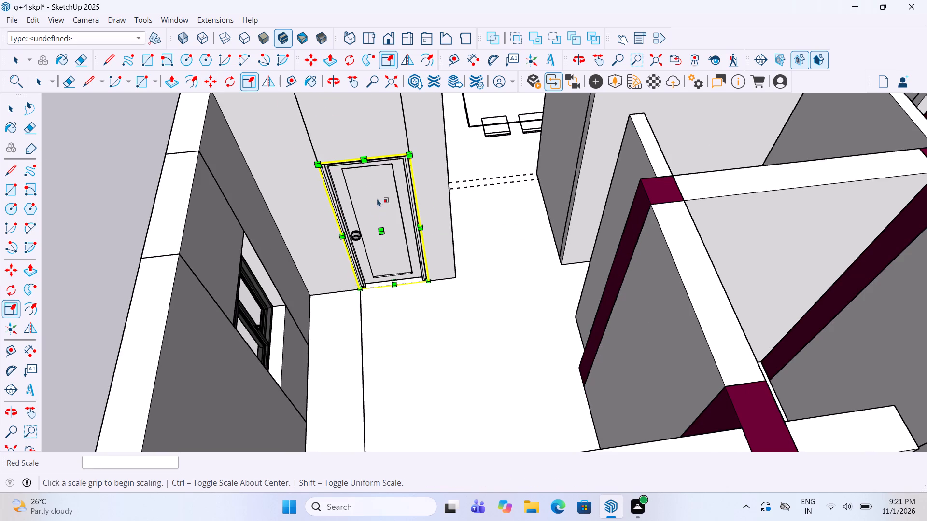
{"action": "key", "text": "space"}
{"action": "left_click", "coordinate": [130, 217]}
Examine the large plan and the middle room of the adjacent plan for openings that still need fitting.
{"action": "scroll", "coordinate": [168, 242], "scroll_direction": "down", "scroll_amount": 7}
{"action": "scroll", "coordinate": [222, 284], "scroll_direction": "down", "scroll_amount": 5}
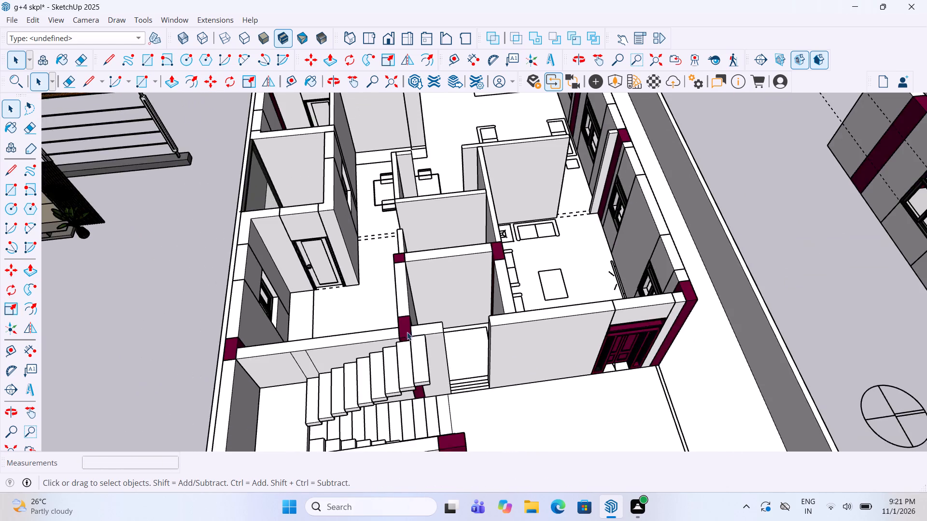
{"action": "middle_click_drag", "start_coordinate": [481, 334], "coordinate": [442, 337]}
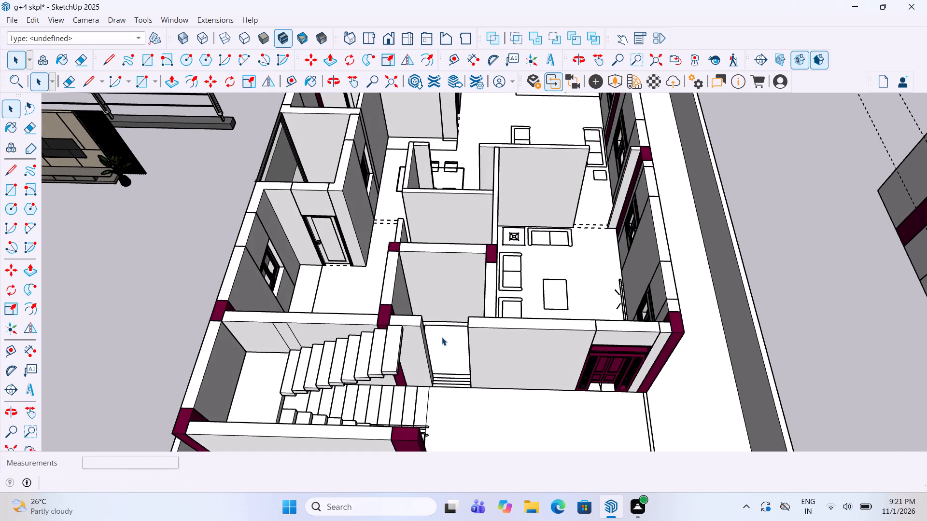
{"action": "scroll", "coordinate": [458, 382], "scroll_direction": "down", "scroll_amount": 7}
{"action": "scroll", "coordinate": [460, 178], "scroll_direction": "up", "scroll_amount": 2}
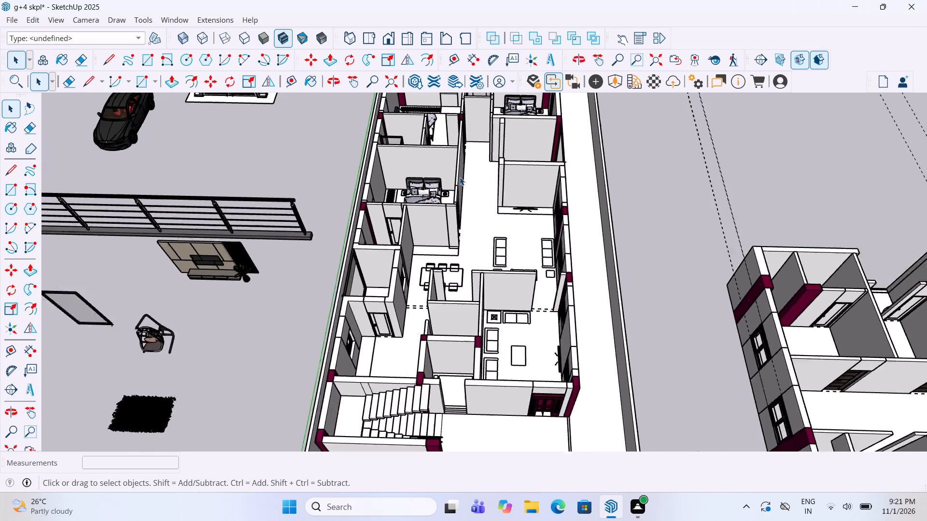
{"action": "scroll", "coordinate": [460, 177], "scroll_direction": "up", "scroll_amount": 5}
{"action": "scroll", "coordinate": [469, 405], "scroll_direction": "down", "scroll_amount": 9}
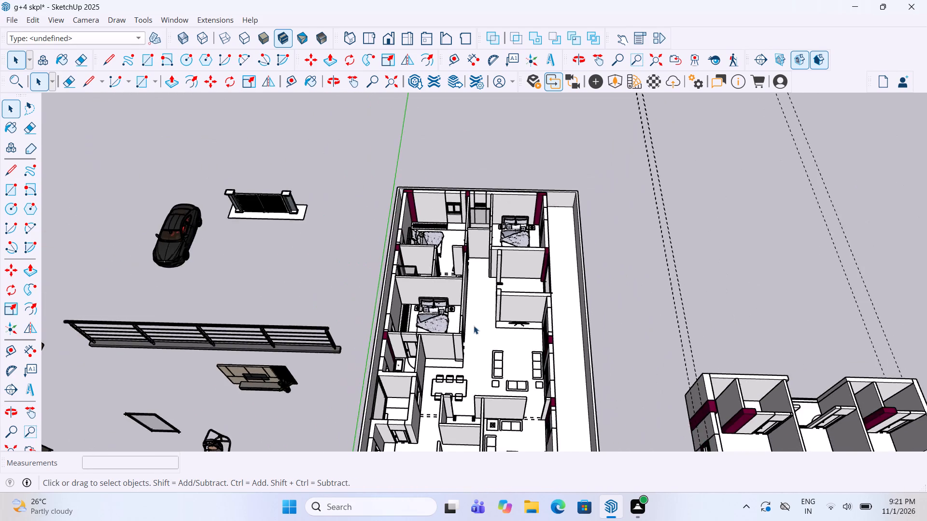
{"action": "scroll", "coordinate": [480, 190], "scroll_direction": "up", "scroll_amount": 5}
{"action": "scroll", "coordinate": [479, 190], "scroll_direction": "down", "scroll_amount": 12}
{"action": "scroll", "coordinate": [766, 356], "scroll_direction": "up", "scroll_amount": 5}
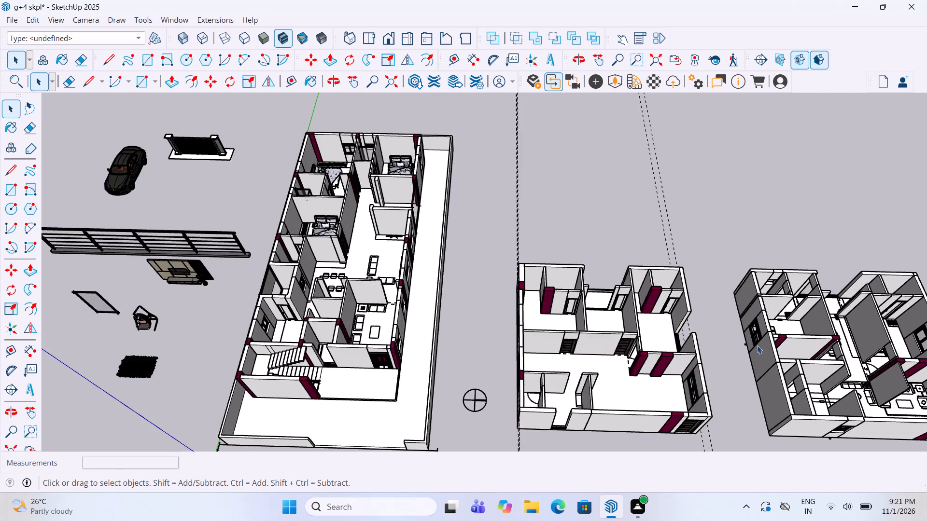
{"action": "scroll", "coordinate": [749, 337], "scroll_direction": "up", "scroll_amount": 6}
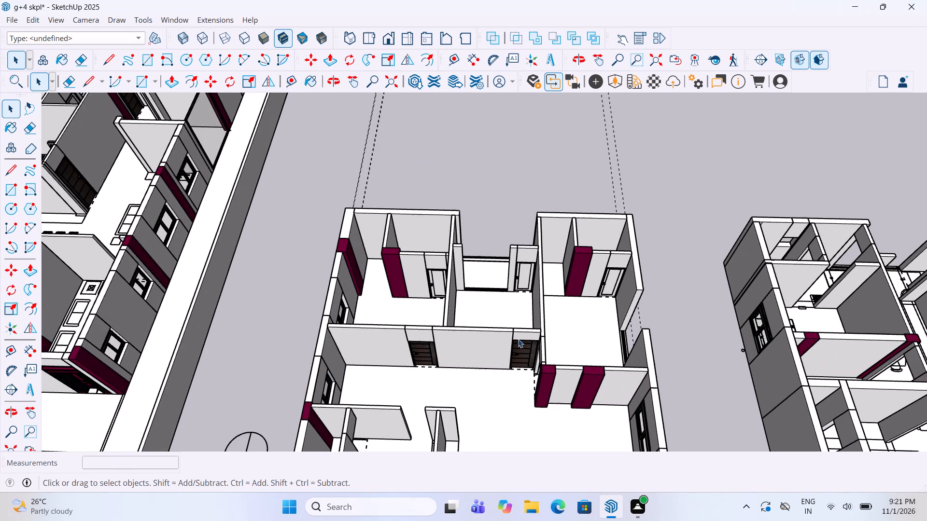
{"action": "scroll", "coordinate": [516, 287], "scroll_direction": "up", "scroll_amount": 12}
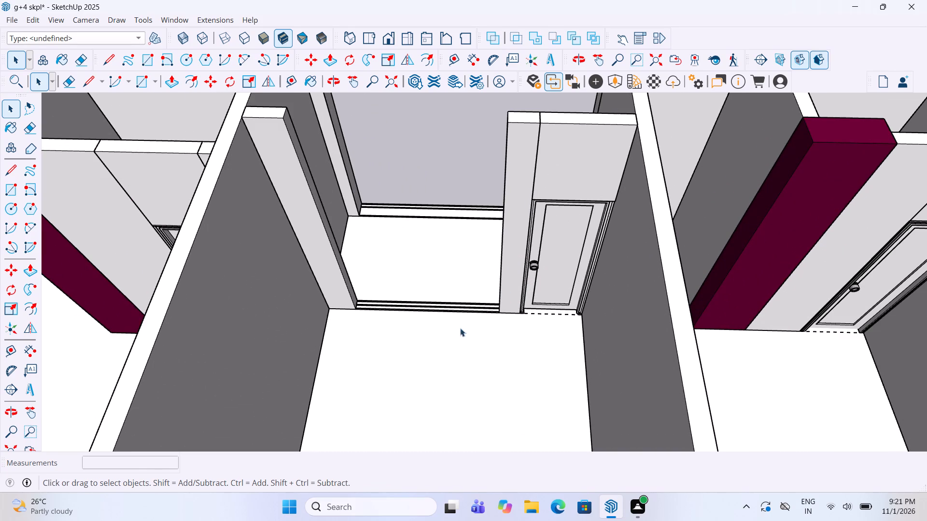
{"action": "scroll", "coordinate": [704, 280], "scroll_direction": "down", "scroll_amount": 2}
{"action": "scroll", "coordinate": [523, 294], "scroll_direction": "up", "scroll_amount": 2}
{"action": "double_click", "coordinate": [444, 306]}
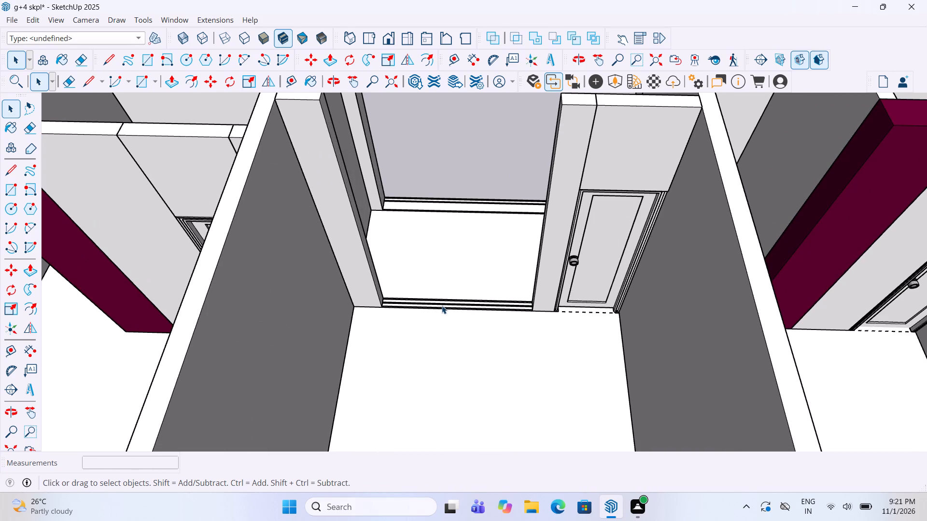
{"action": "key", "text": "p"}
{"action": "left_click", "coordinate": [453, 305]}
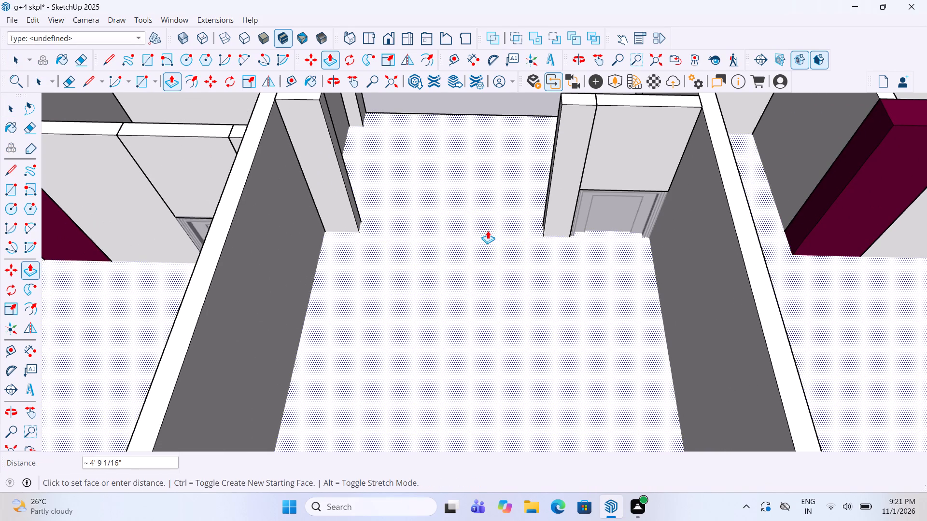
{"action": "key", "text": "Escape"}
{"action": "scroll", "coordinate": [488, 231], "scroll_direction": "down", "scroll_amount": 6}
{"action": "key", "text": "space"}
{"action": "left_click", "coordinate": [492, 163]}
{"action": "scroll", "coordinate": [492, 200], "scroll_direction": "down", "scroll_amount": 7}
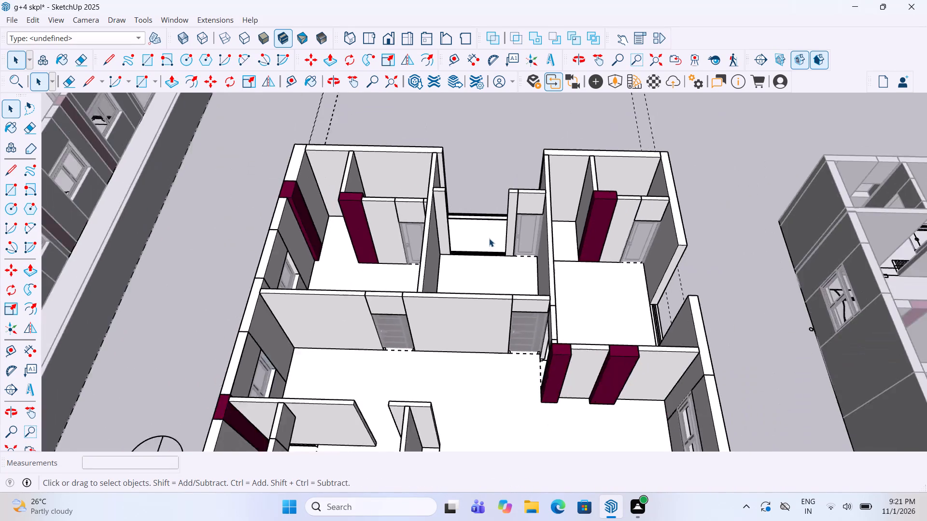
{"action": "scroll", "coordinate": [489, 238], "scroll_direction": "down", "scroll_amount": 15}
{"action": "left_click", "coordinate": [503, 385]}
Copy the dark-framed glass panel from the loose components about 115' 7" to the outer edge of the adjacent plan's rear recess.
{"action": "scroll", "coordinate": [345, 261], "scroll_direction": "down", "scroll_amount": 1}
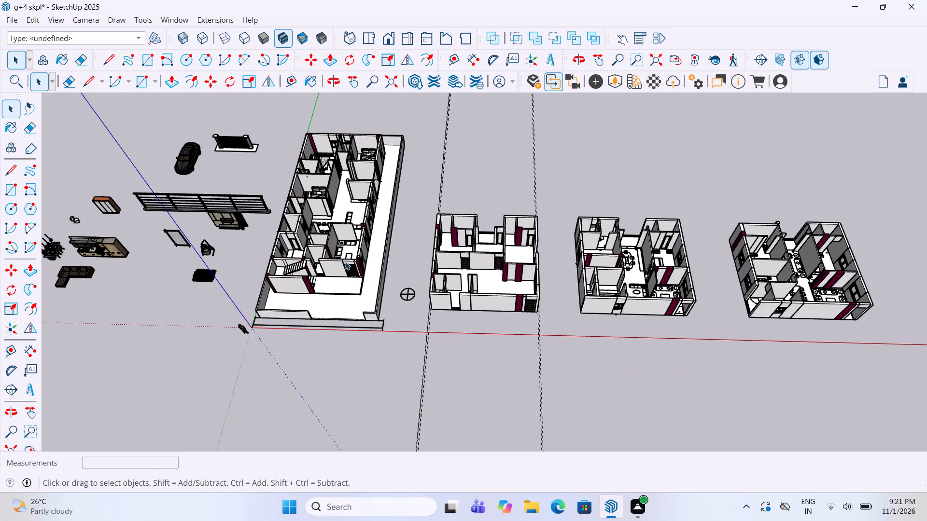
{"action": "scroll", "coordinate": [345, 261], "scroll_direction": "down", "scroll_amount": 2}
{"action": "scroll", "coordinate": [203, 242], "scroll_direction": "up", "scroll_amount": 9}
{"action": "left_click", "coordinate": [222, 254]}
{"action": "key", "text": "m"}
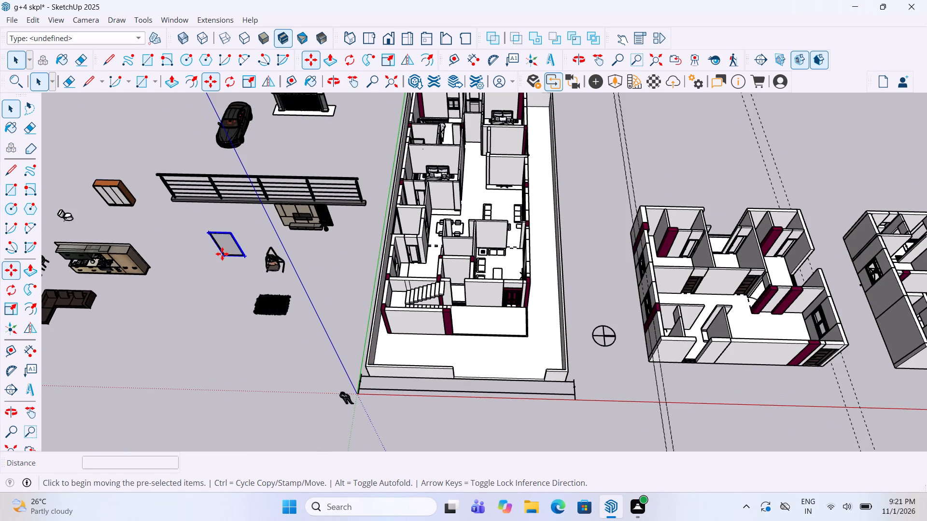
{"action": "left_click", "coordinate": [246, 260]}
{"action": "scroll", "coordinate": [303, 351], "scroll_direction": "down", "scroll_amount": 5}
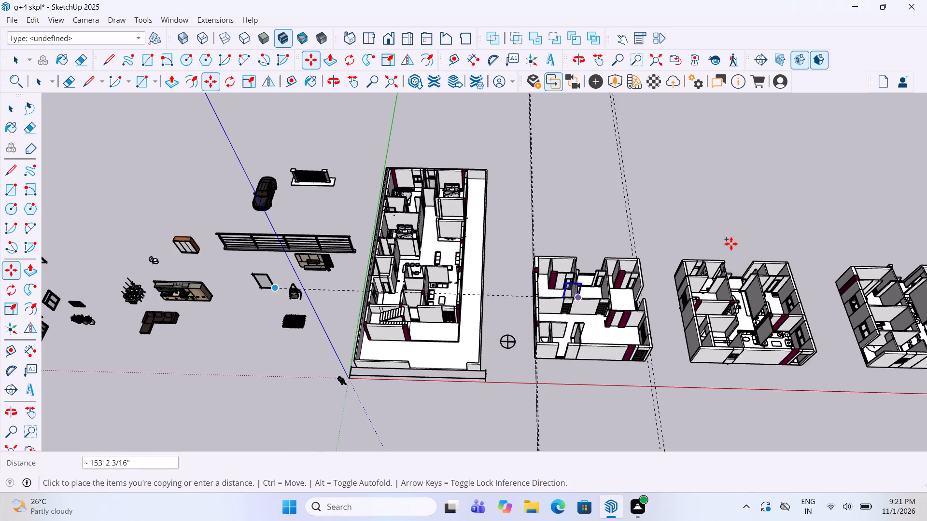
{"action": "scroll", "coordinate": [731, 244], "scroll_direction": "up", "scroll_amount": 3}
{"action": "scroll", "coordinate": [492, 288], "scroll_direction": "up", "scroll_amount": 5}
{"action": "scroll", "coordinate": [568, 264], "scroll_direction": "up", "scroll_amount": 13}
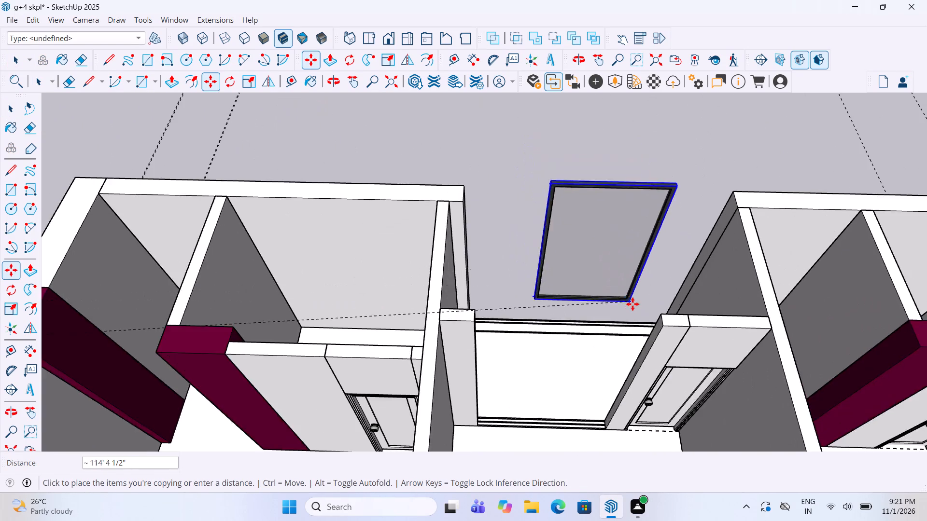
{"action": "scroll", "coordinate": [632, 304], "scroll_direction": "up", "scroll_amount": 5}
{"action": "scroll", "coordinate": [632, 304], "scroll_direction": "down", "scroll_amount": 8}
{"action": "scroll", "coordinate": [622, 463], "scroll_direction": "up", "scroll_amount": 5}
{"action": "scroll", "coordinate": [626, 323], "scroll_direction": "up", "scroll_amount": 4}
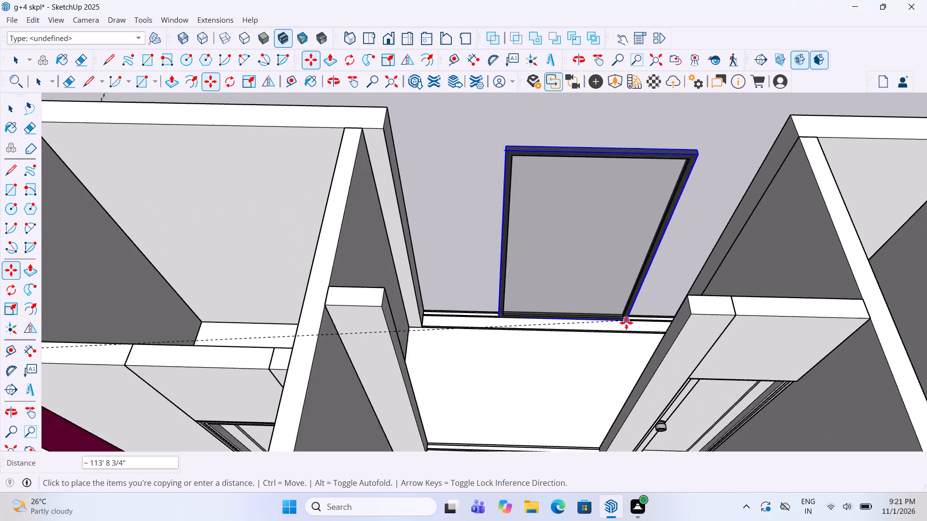
{"action": "scroll", "coordinate": [626, 323], "scroll_direction": "up", "scroll_amount": 7}
{"action": "middle_click_drag", "start_coordinate": [664, 287], "coordinate": [672, 335]}
{"action": "scroll", "coordinate": [655, 247], "scroll_direction": "up", "scroll_amount": 5}
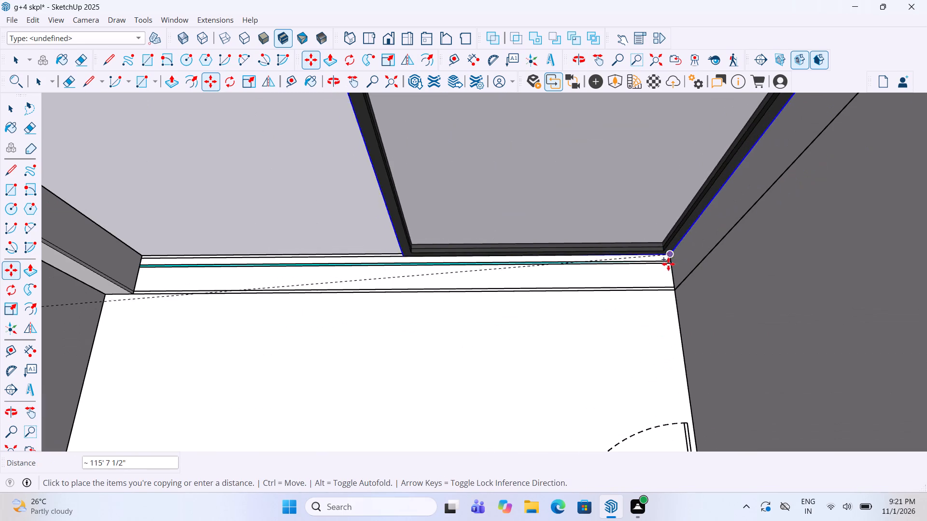
{"action": "left_click", "coordinate": [669, 264]}
Stretch the glass panel's width to span the rear recess's outer opening from wall to wall.
{"action": "scroll", "coordinate": [669, 264], "scroll_direction": "down", "scroll_amount": 6}
{"action": "middle_click_drag", "start_coordinate": [333, 210], "coordinate": [371, 214]}
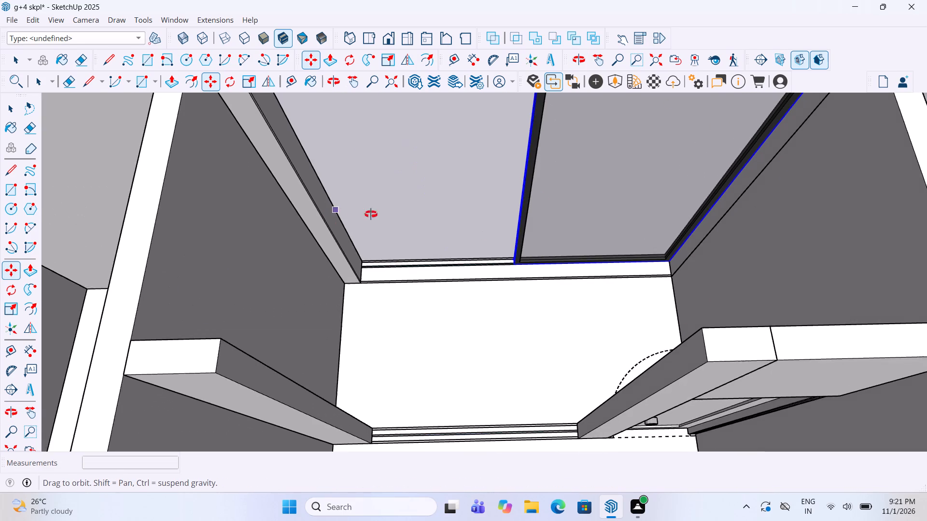
{"action": "middle_click_drag", "start_coordinate": [371, 214], "coordinate": [494, 220]}
{"action": "key", "text": "s"}
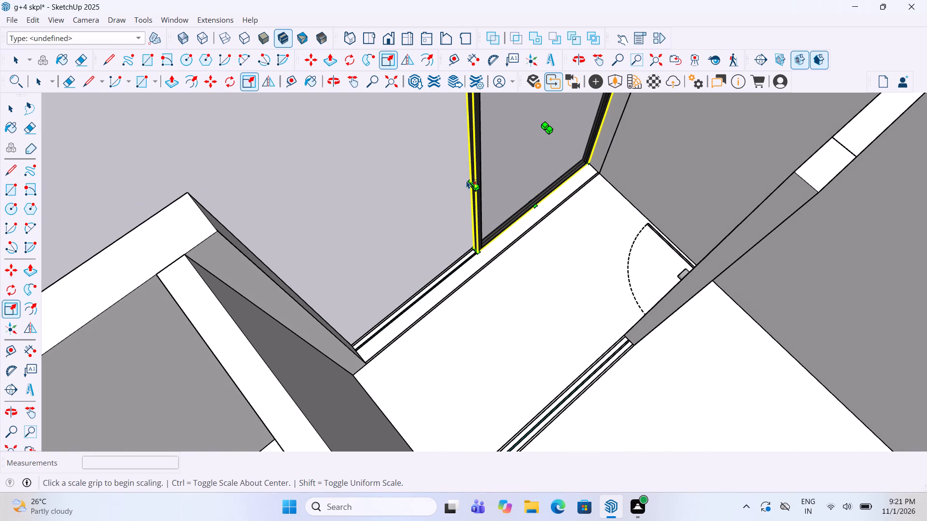
{"action": "left_click_drag", "start_coordinate": [469, 183], "coordinate": [409, 235]}
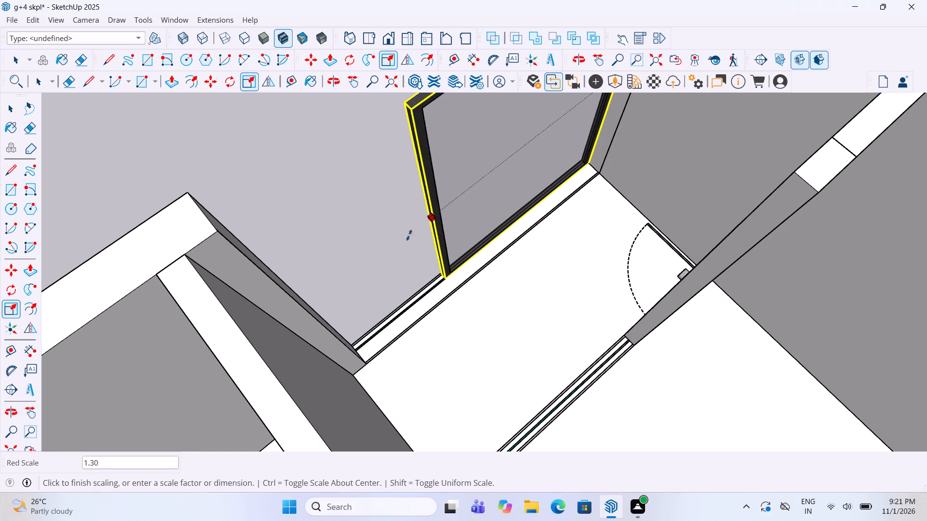
{"action": "left_click_drag", "start_coordinate": [409, 235], "coordinate": [289, 283]}
{"action": "scroll", "coordinate": [289, 283], "scroll_direction": "down", "scroll_amount": 5}
{"action": "key", "text": "space"}
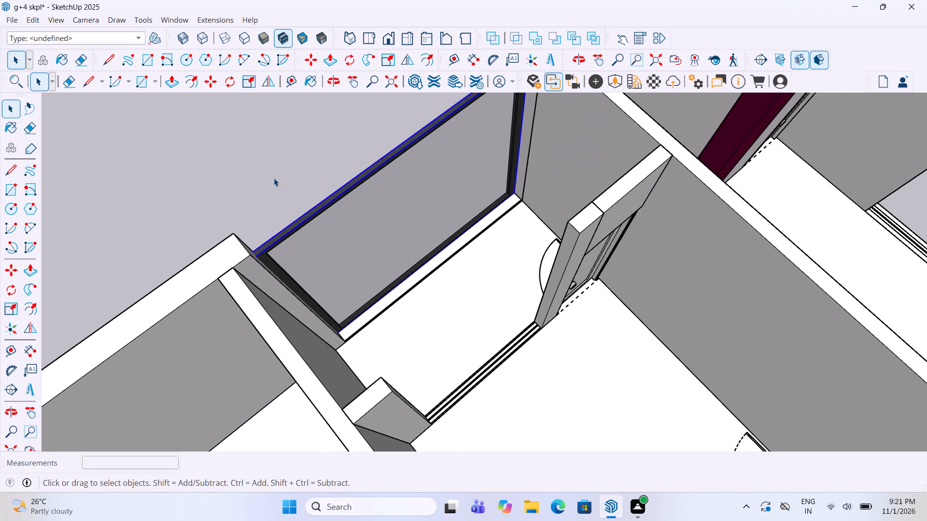
{"action": "left_click", "coordinate": [274, 178]}
{"action": "scroll", "coordinate": [548, 365], "scroll_direction": "down", "scroll_amount": 5}
{"action": "middle_click_drag", "start_coordinate": [517, 349], "coordinate": [412, 285]}
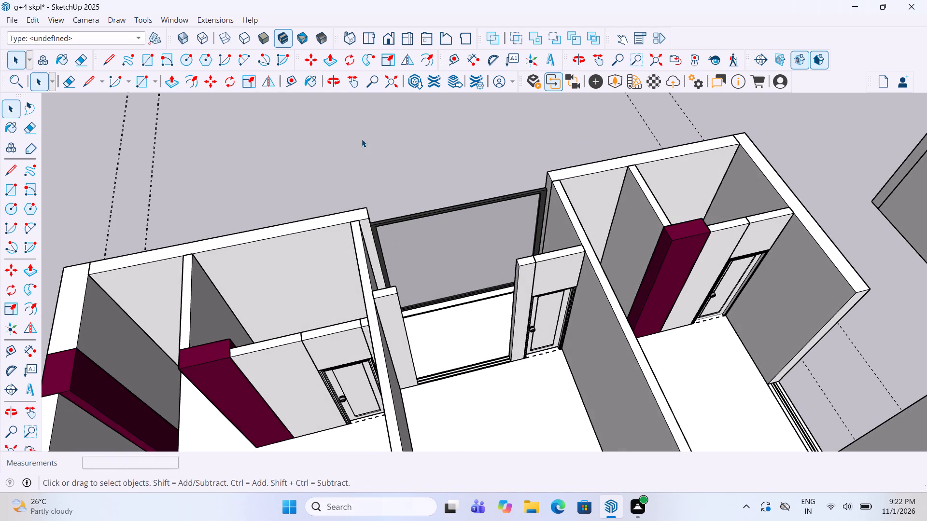
{"action": "left_click", "coordinate": [363, 171]}
Copy the stretched glass panel from the recess's outer edge to the inner sliding opening beside the white door.
{"action": "middle_click_drag", "start_coordinate": [591, 199], "coordinate": [531, 200]}
{"action": "scroll", "coordinate": [513, 230], "scroll_direction": "up", "scroll_amount": 1}
{"action": "left_click", "coordinate": [432, 259]}
{"action": "key", "text": "m"}
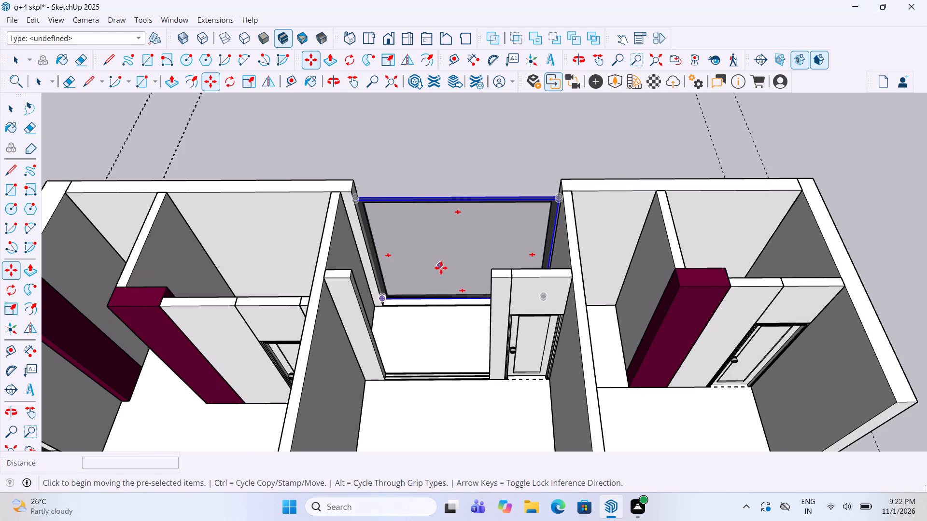
{"action": "left_click", "coordinate": [381, 302]}
{"action": "scroll", "coordinate": [376, 365], "scroll_direction": "up", "scroll_amount": 2}
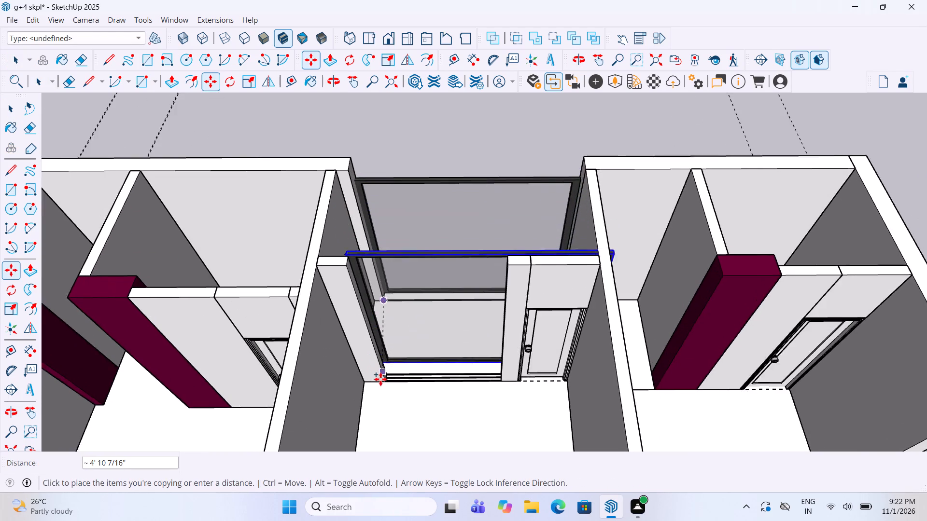
{"action": "scroll", "coordinate": [380, 379], "scroll_direction": "up", "scroll_amount": 5}
{"action": "left_click", "coordinate": [384, 383]}
Scale the copied glass panel by about 0.62 to the inner sliding opening's width, then stretch its bottom down toward the sill.
{"action": "scroll", "coordinate": [401, 375], "scroll_direction": "down", "scroll_amount": 6}
{"action": "key", "text": "s"}
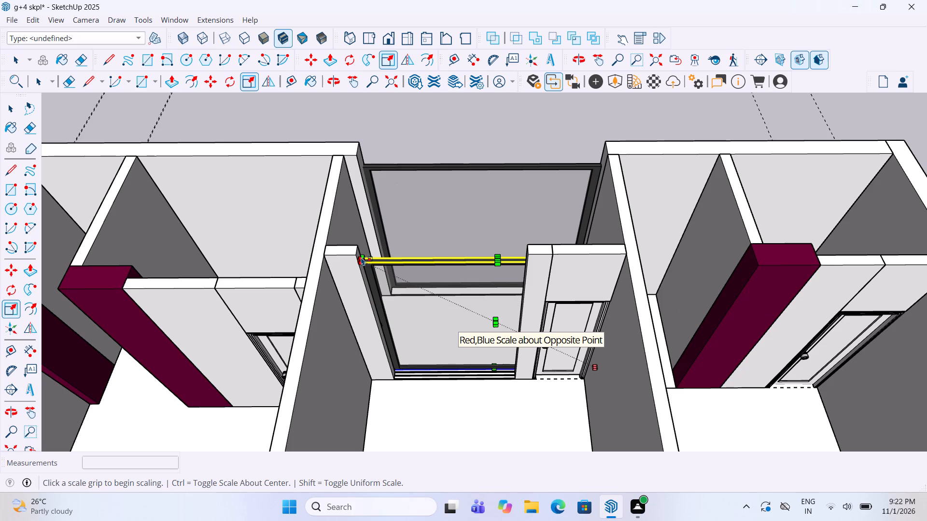
{"action": "left_click_drag", "start_coordinate": [593, 372], "coordinate": [515, 339]}
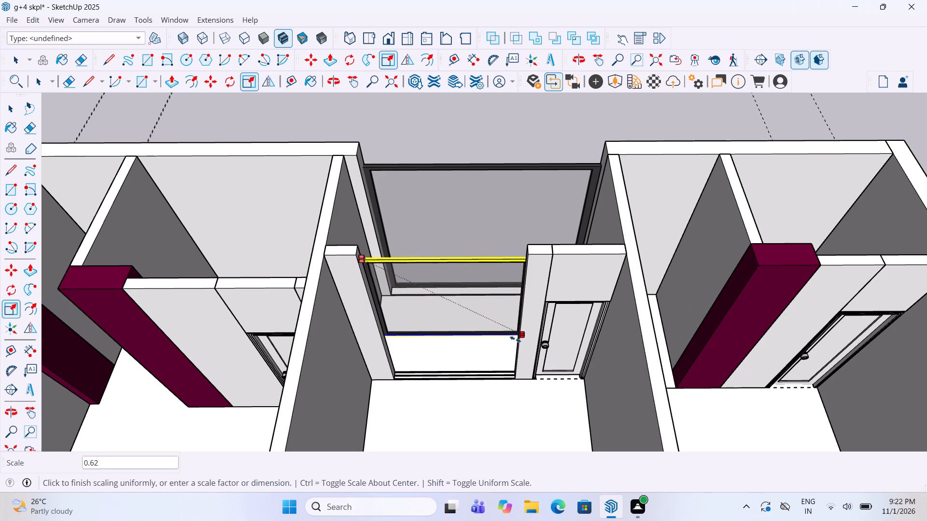
{"action": "left_click_drag", "start_coordinate": [515, 339], "coordinate": [514, 338]}
{"action": "scroll", "coordinate": [454, 338], "scroll_direction": "up", "scroll_amount": 3}
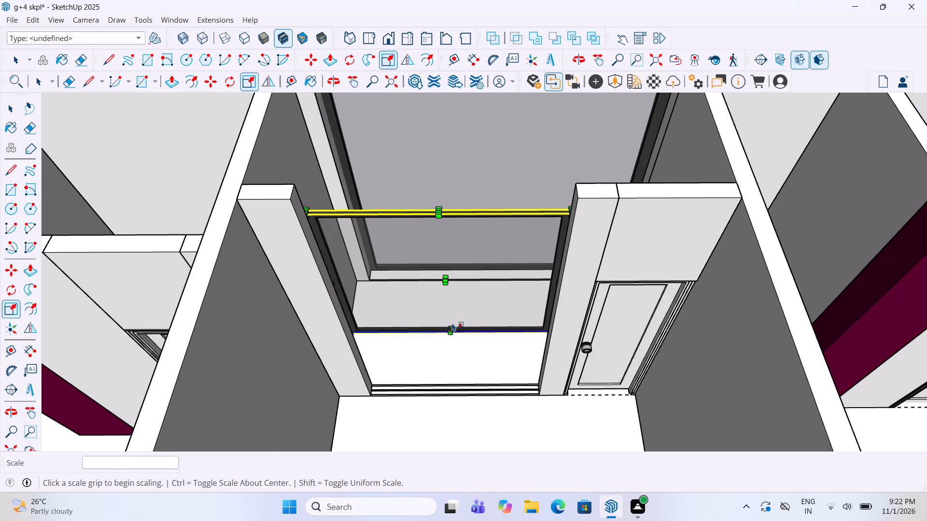
{"action": "scroll", "coordinate": [452, 323], "scroll_direction": "up", "scroll_amount": 5}
{"action": "left_click_drag", "start_coordinate": [452, 333], "coordinate": [455, 441]}
{"action": "scroll", "coordinate": [458, 350], "scroll_direction": "down", "scroll_amount": 3}
{"action": "middle_click_drag", "start_coordinate": [458, 350], "coordinate": [470, 267]}
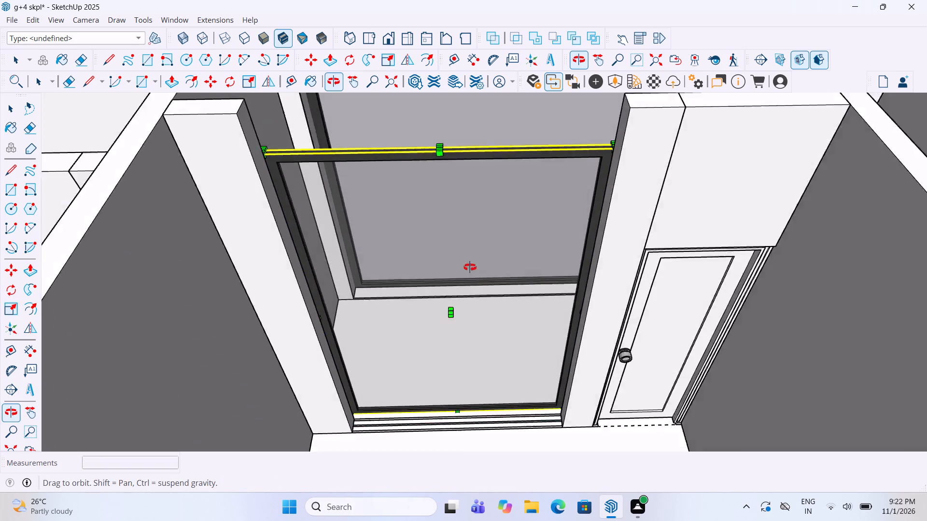
{"action": "middle_click_drag", "start_coordinate": [470, 267], "coordinate": [470, 257]}
{"action": "scroll", "coordinate": [473, 278], "scroll_direction": "down", "scroll_amount": 6}
{"action": "scroll", "coordinate": [465, 394], "scroll_direction": "up", "scroll_amount": 8}
{"action": "middle_click_drag", "start_coordinate": [462, 365], "coordinate": [466, 374]}
{"action": "scroll", "coordinate": [466, 374], "scroll_direction": "up", "scroll_amount": 3}
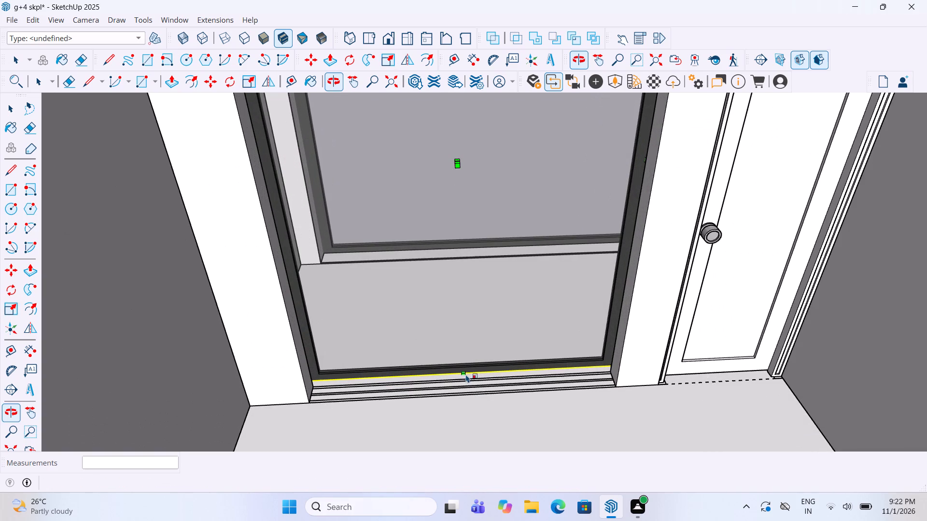
{"action": "scroll", "coordinate": [466, 378], "scroll_direction": "down", "scroll_amount": 5}
{"action": "middle_click_drag", "start_coordinate": [466, 378], "coordinate": [482, 393]}
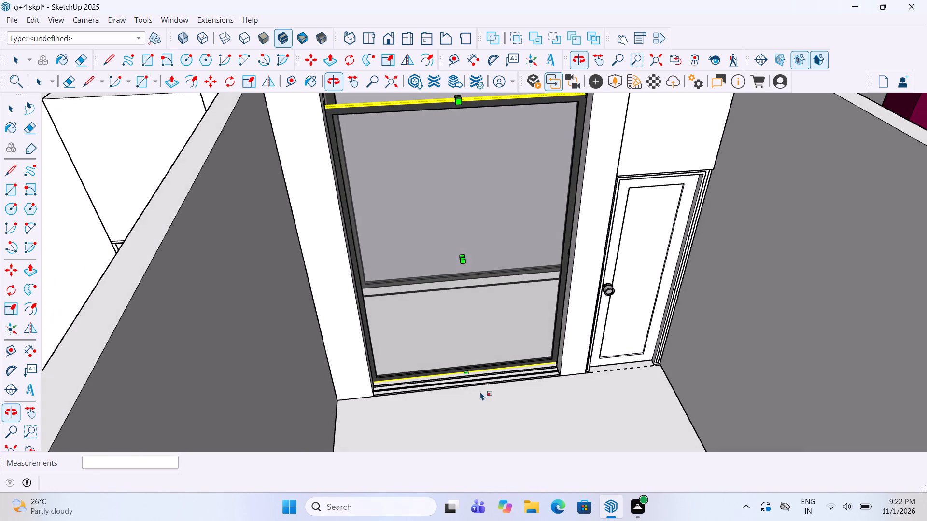
Lower the glass panel onto the base of the sliding opening by about 4 3/8", then a further 2 1/4".
{"action": "key", "text": "m"}
{"action": "left_click", "coordinate": [378, 388]}
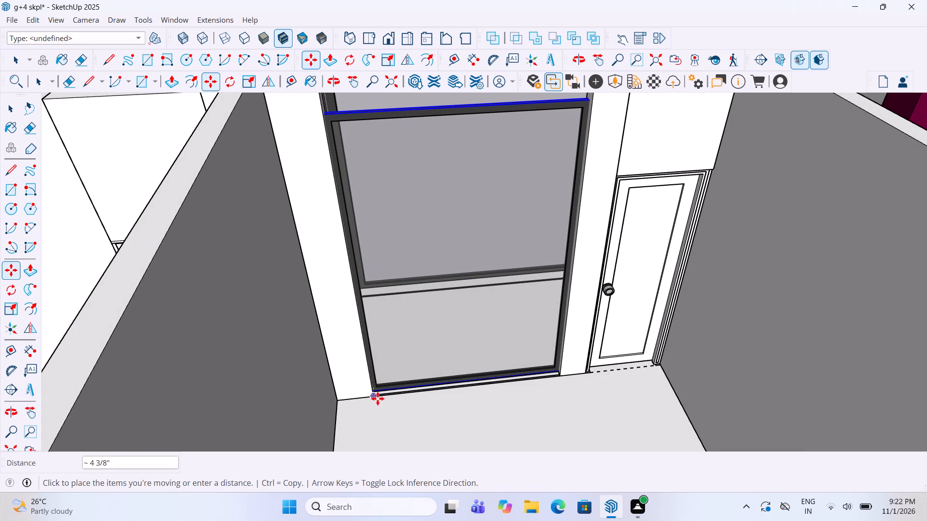
{"action": "left_click", "coordinate": [380, 396]}
{"action": "scroll", "coordinate": [379, 397], "scroll_direction": "up", "scroll_amount": 4}
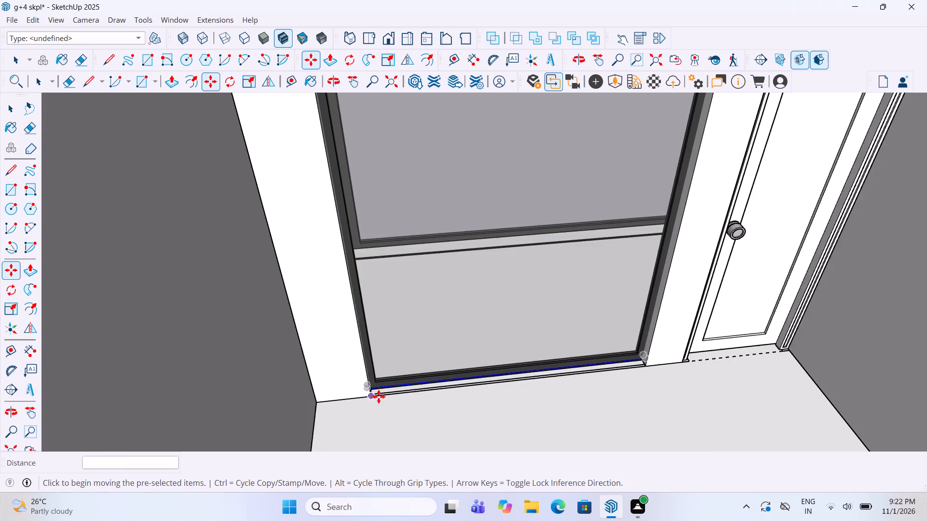
{"action": "scroll", "coordinate": [379, 397], "scroll_direction": "up", "scroll_amount": 10}
{"action": "left_click", "coordinate": [369, 383]}
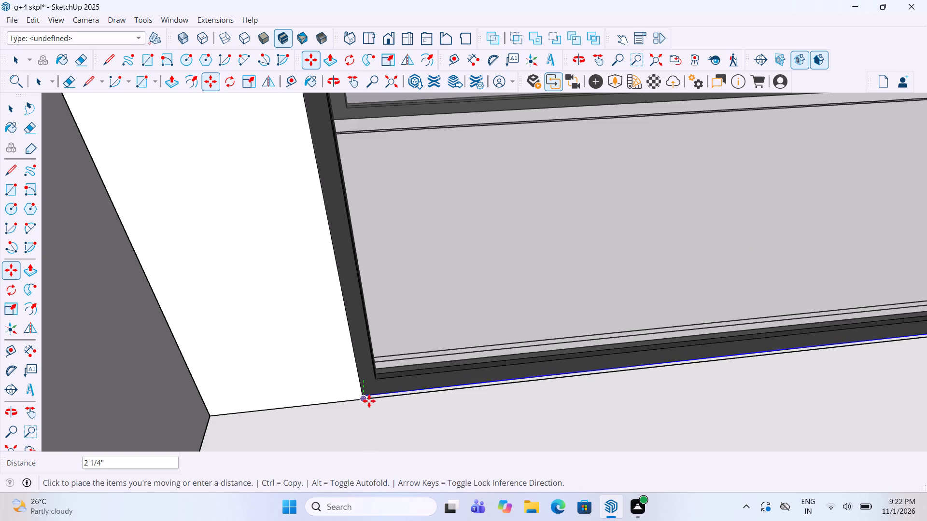
{"action": "left_click", "coordinate": [368, 402]}
Stretch the glass panel's height by about 1.13 so its top reaches the top of the adjoining walls.
{"action": "scroll", "coordinate": [384, 413], "scroll_direction": "down", "scroll_amount": 17}
{"action": "scroll", "coordinate": [388, 419], "scroll_direction": "down", "scroll_amount": 4}
{"action": "scroll", "coordinate": [455, 293], "scroll_direction": "up", "scroll_amount": 4}
{"action": "key", "text": "s"}
{"action": "scroll", "coordinate": [429, 248], "scroll_direction": "up", "scroll_amount": 3}
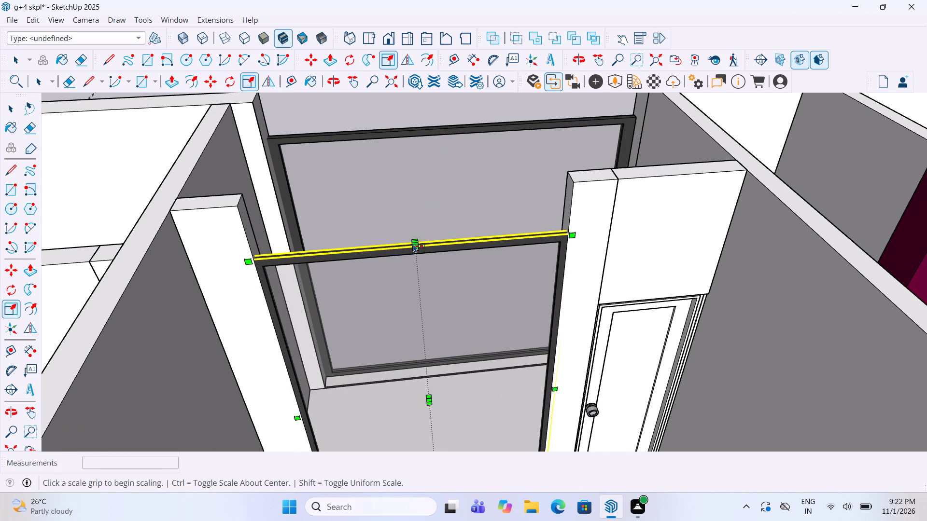
{"action": "left_click_drag", "start_coordinate": [417, 241], "coordinate": [414, 224]}
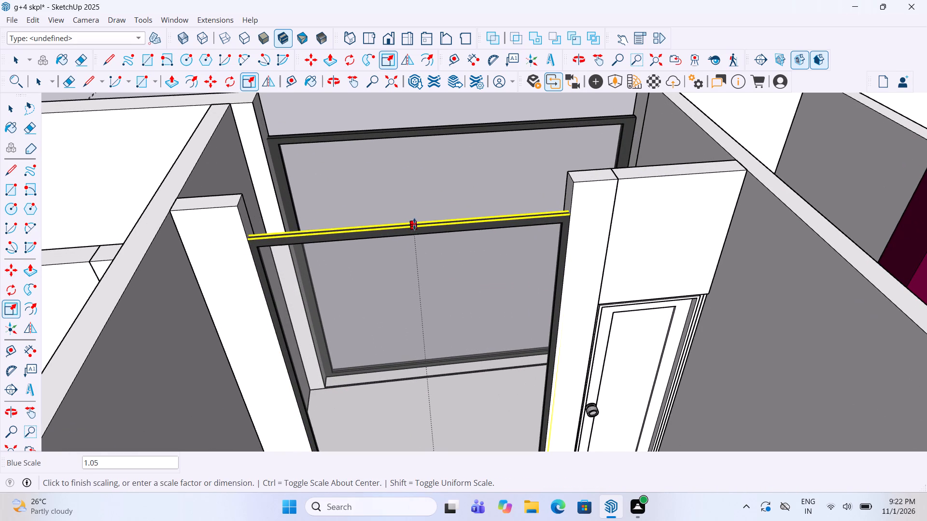
{"action": "left_click_drag", "start_coordinate": [414, 224], "coordinate": [412, 191]}
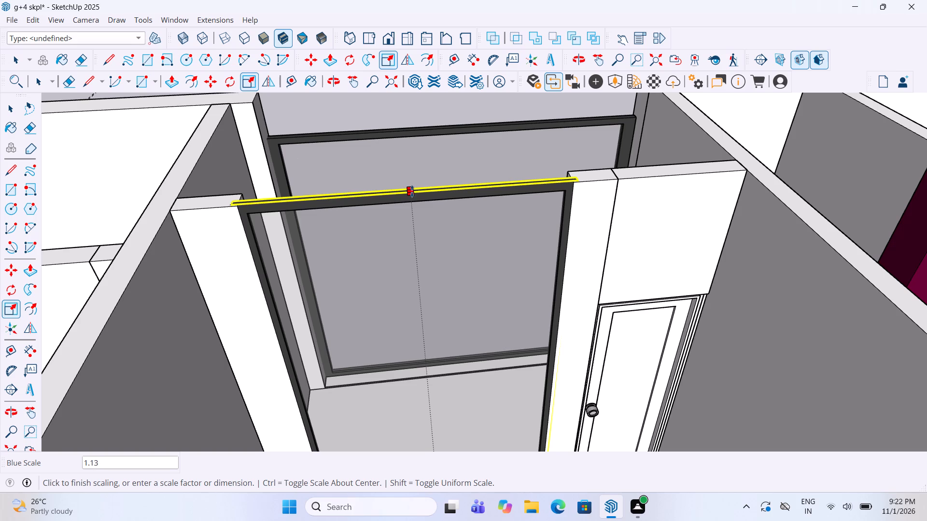
{"action": "left_click_drag", "start_coordinate": [412, 191], "coordinate": [417, 194]}
Narrow the glass panel slightly from both sides so its frame fits between the sliding opening's jambs.
{"action": "scroll", "coordinate": [417, 194], "scroll_direction": "down", "scroll_amount": 5}
{"action": "middle_click_drag", "start_coordinate": [420, 200], "coordinate": [388, 178]}
{"action": "key", "text": "s"}
{"action": "scroll", "coordinate": [331, 309], "scroll_direction": "up", "scroll_amount": 7}
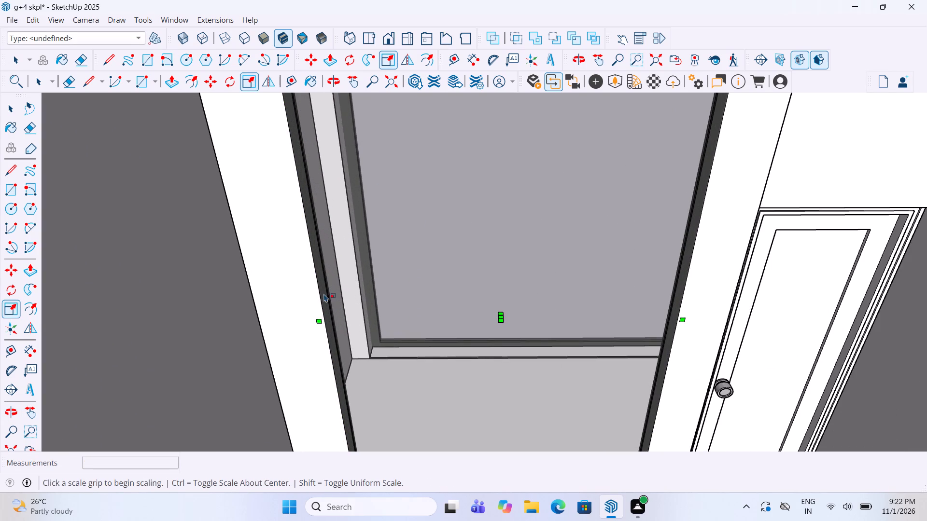
{"action": "left_click_drag", "start_coordinate": [323, 313], "coordinate": [327, 313]}
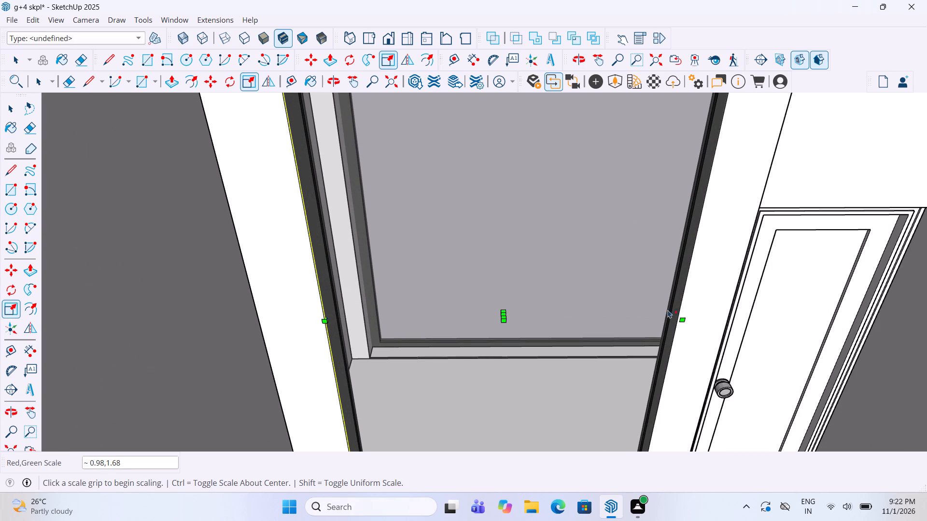
{"action": "left_click_drag", "start_coordinate": [681, 309], "coordinate": [673, 309]}
{"action": "scroll", "coordinate": [673, 309], "scroll_direction": "down", "scroll_amount": 10}
{"action": "middle_click_drag", "start_coordinate": [304, 265], "coordinate": [892, 315]}
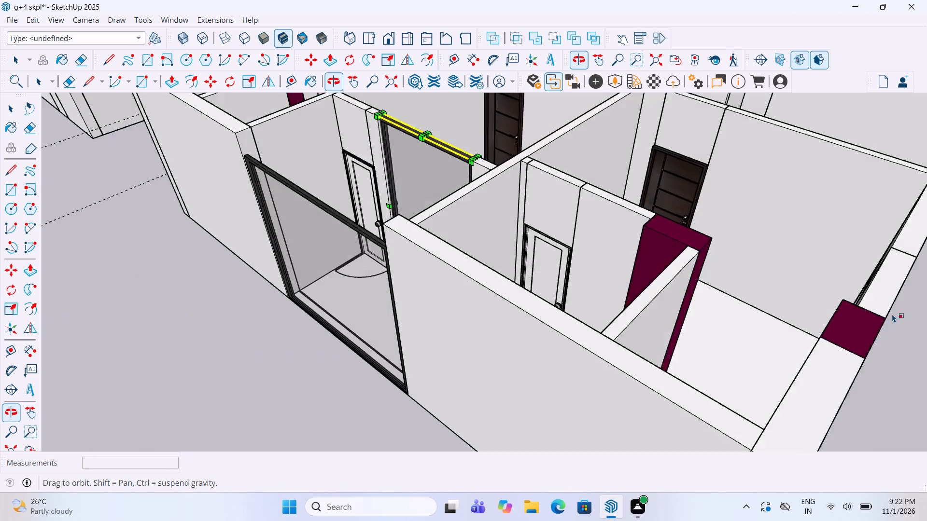
{"action": "key", "text": "space"}
{"action": "left_click", "coordinate": [395, 431]}
Fill the full-height gap in the adjacent plan's opposite outer wall by extruding its base face up to the wall's top.
{"action": "scroll", "coordinate": [409, 281], "scroll_direction": "down", "scroll_amount": 5}
{"action": "middle_click_drag", "start_coordinate": [420, 265], "coordinate": [503, 277]}
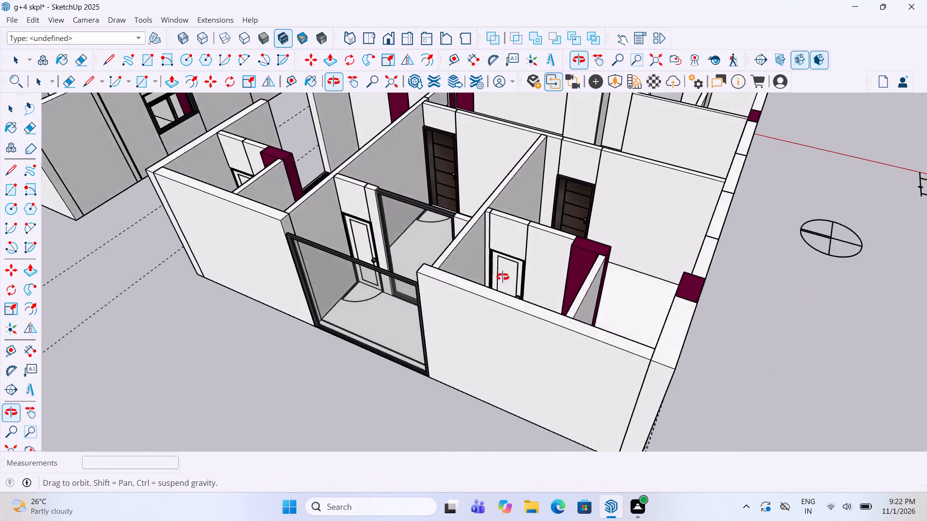
{"action": "middle_click_drag", "start_coordinate": [503, 277], "coordinate": [554, 292]}
{"action": "middle_click_drag", "start_coordinate": [518, 297], "coordinate": [174, 290]}
{"action": "scroll", "coordinate": [171, 305], "scroll_direction": "down", "scroll_amount": 6}
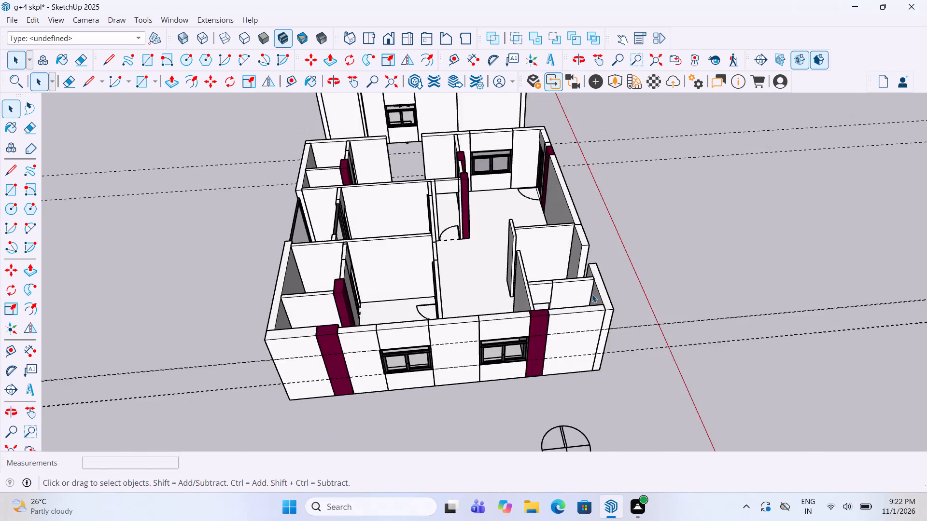
{"action": "middle_click_drag", "start_coordinate": [589, 291], "coordinate": [220, 321]}
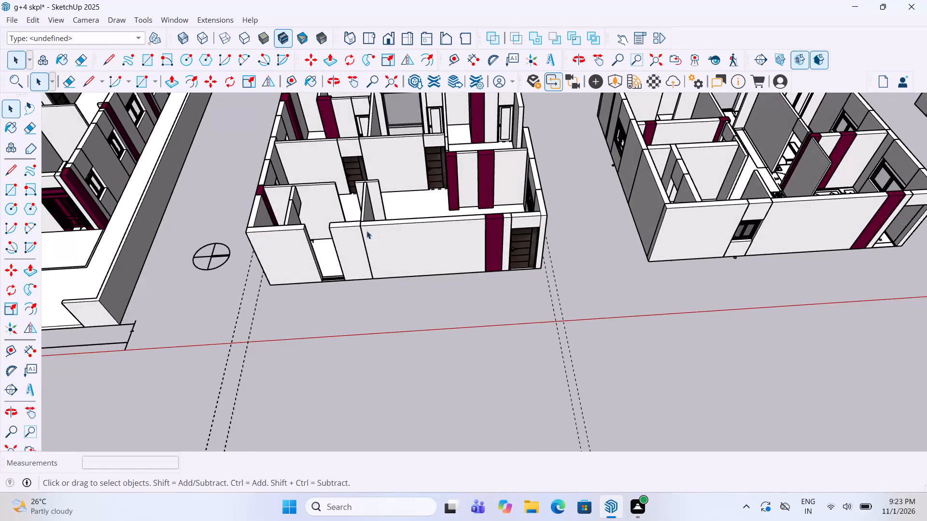
{"action": "scroll", "coordinate": [364, 229], "scroll_direction": "up", "scroll_amount": 3}
{"action": "middle_click_drag", "start_coordinate": [364, 229], "coordinate": [353, 300]}
{"action": "scroll", "coordinate": [312, 321], "scroll_direction": "up", "scroll_amount": 4}
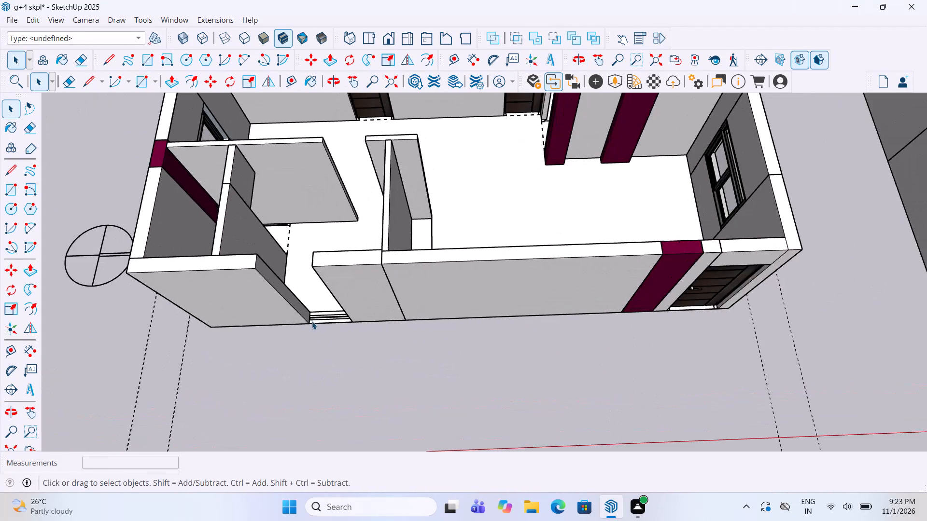
{"action": "scroll", "coordinate": [349, 280], "scroll_direction": "up", "scroll_amount": 5}
{"action": "double_click", "coordinate": [331, 334]}
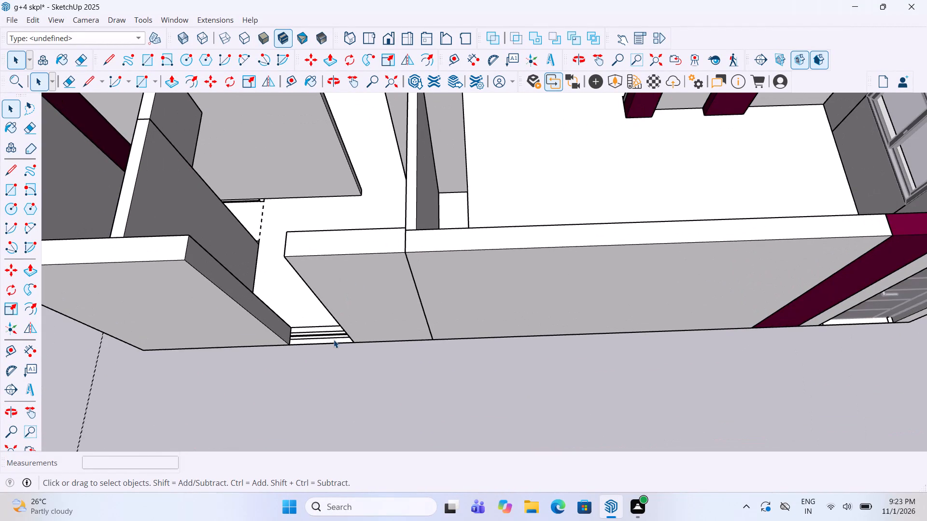
{"action": "left_click", "coordinate": [334, 340]}
{"action": "triple_click", "coordinate": [331, 337]}
{"action": "key", "text": "p"}
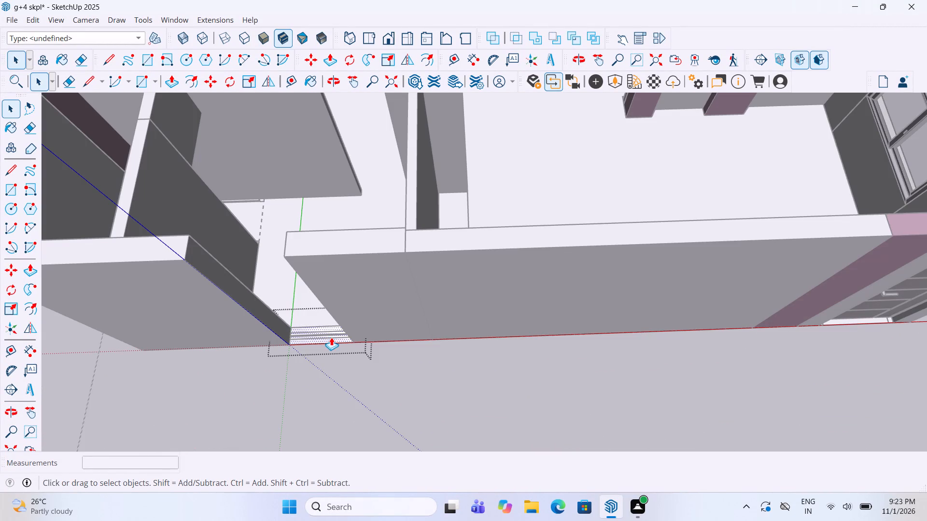
{"action": "left_click", "coordinate": [331, 337]}
{"action": "scroll", "coordinate": [332, 294], "scroll_direction": "down", "scroll_amount": 2}
{"action": "left_click", "coordinate": [349, 247]}
{"action": "key", "text": "space"}
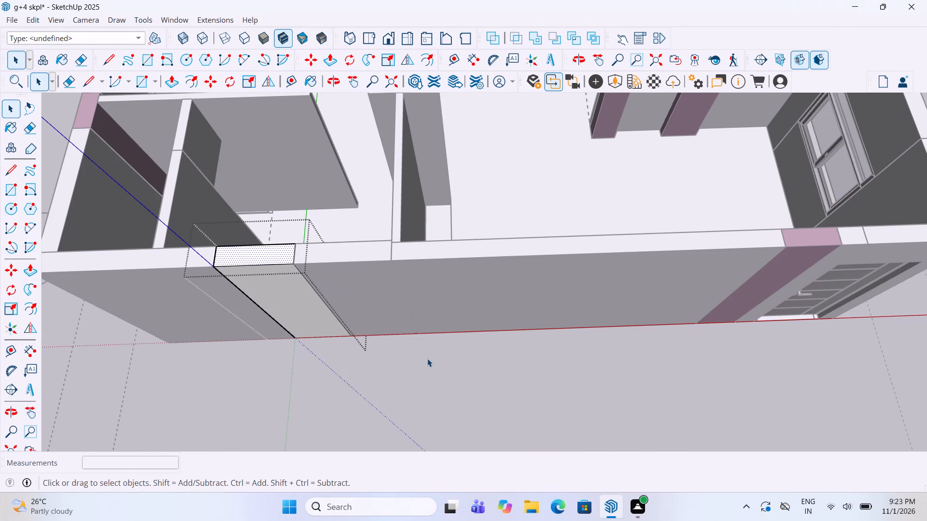
{"action": "left_click", "coordinate": [427, 357]}
Place horizontal guides on the filled wall segment, one 3' above the base and another 4' above the first.
{"action": "scroll", "coordinate": [425, 349], "scroll_direction": "down", "scroll_amount": 1}
{"action": "middle_click_drag", "start_coordinate": [416, 333], "coordinate": [418, 249]}
{"action": "scroll", "coordinate": [423, 239], "scroll_direction": "down", "scroll_amount": 5}
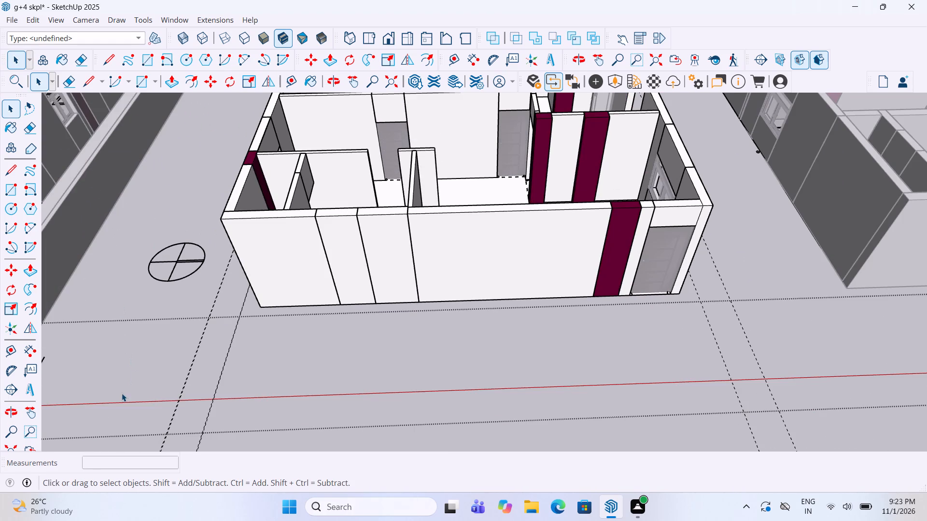
{"action": "left_click", "coordinate": [9, 342]}
{"action": "scroll", "coordinate": [348, 274], "scroll_direction": "up", "scroll_amount": 8}
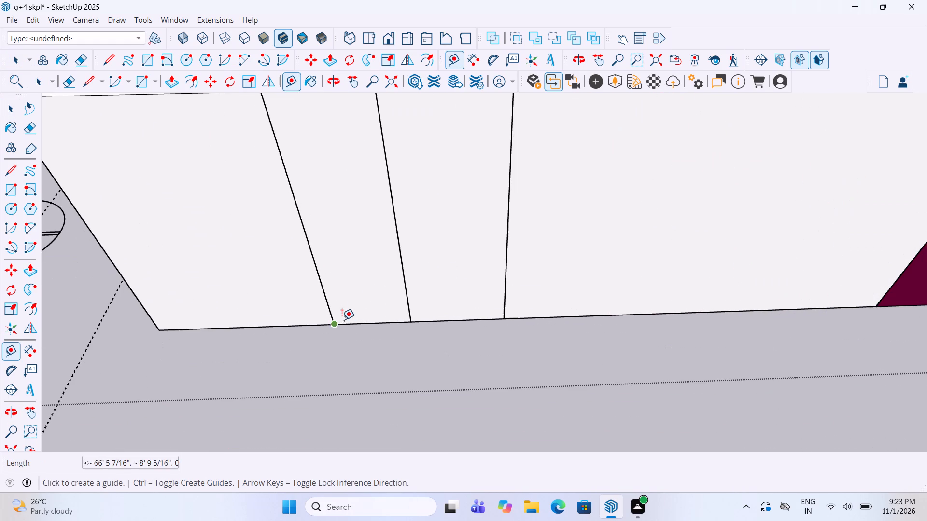
{"action": "left_click", "coordinate": [345, 323]}
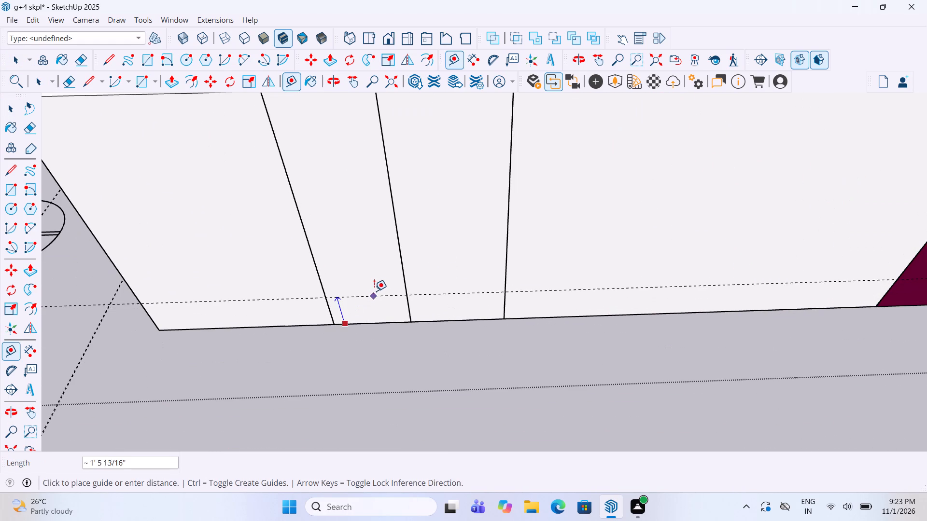
{"action": "type", "text": "3'"}
{"action": "key", "text": "Return"}
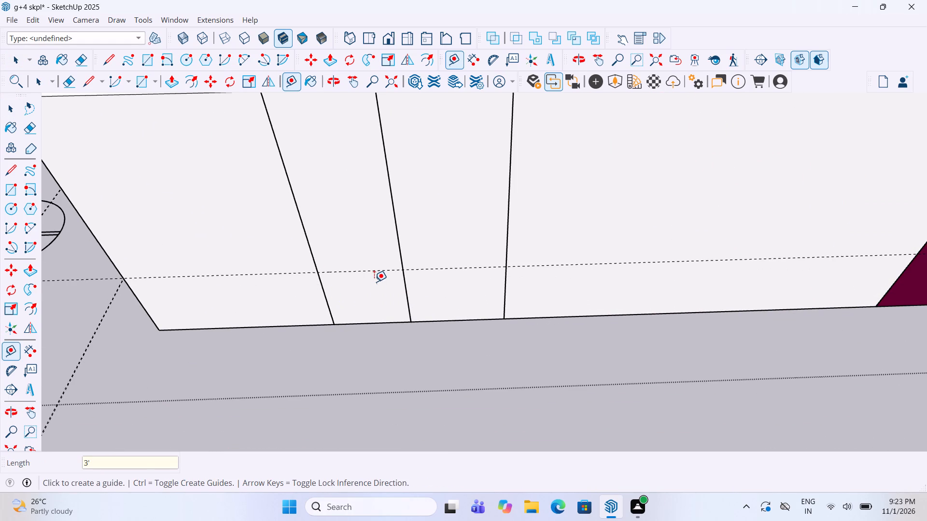
{"action": "left_click", "coordinate": [336, 270]}
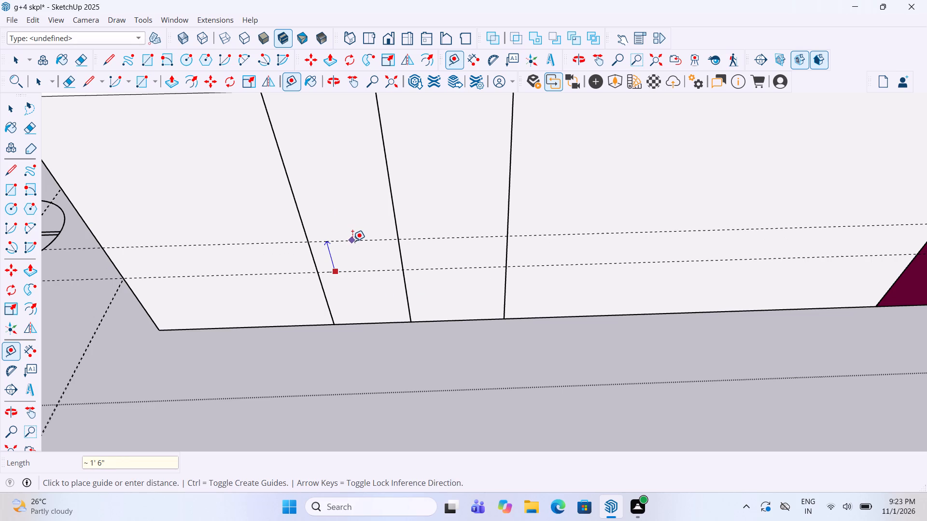
{"action": "type", "text": "4'"}
{"action": "key", "text": "Return"}
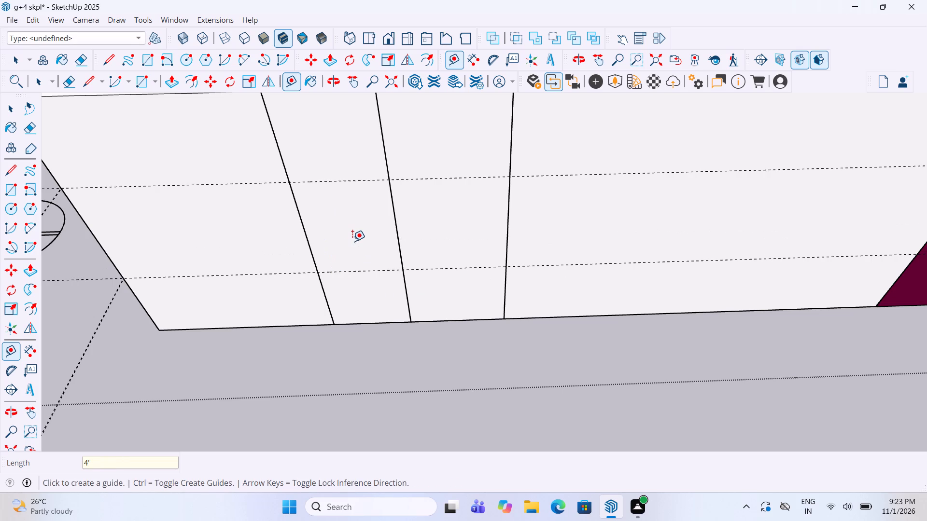
Draw a 4' by 3' rectangle between the two guides across the full width of the filled wall segment.
{"action": "key", "text": "space"}
{"action": "left_click", "coordinate": [352, 241]}
{"action": "left_click", "coordinate": [352, 241]}
{"action": "left_click", "coordinate": [14, 192]}
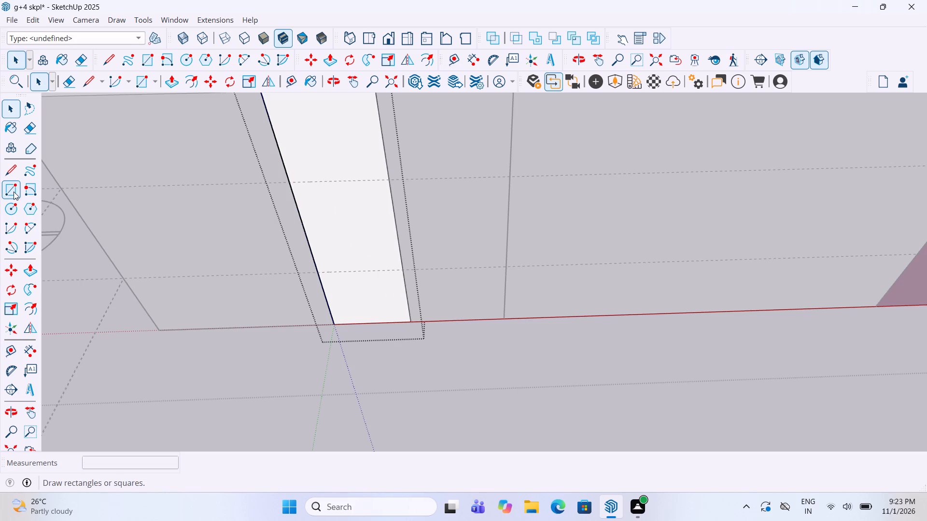
{"action": "left_click", "coordinate": [320, 274]}
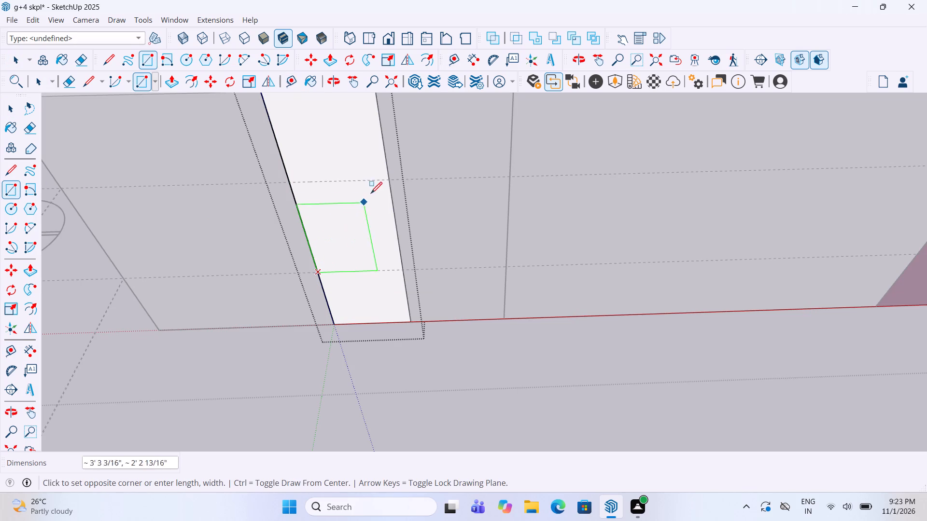
{"action": "double_click", "coordinate": [389, 184]}
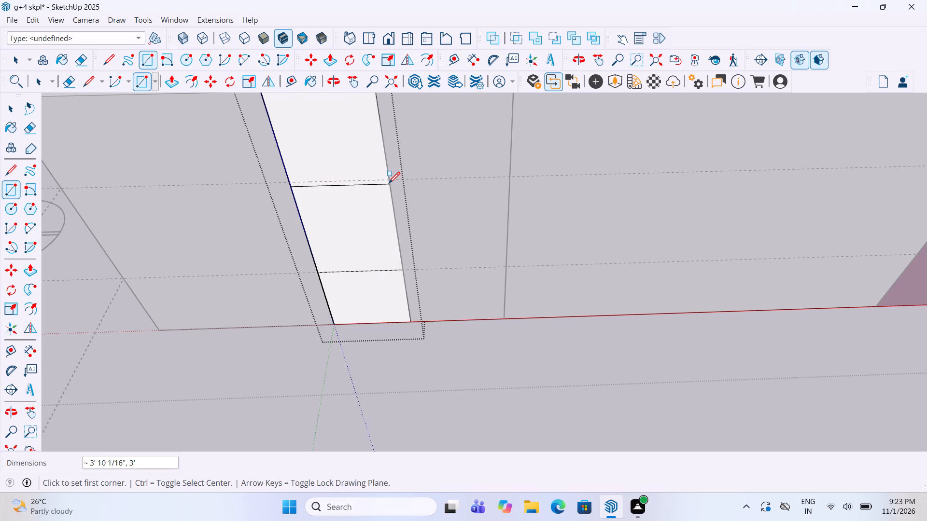
{"action": "key", "text": "ctrl+z"}
{"action": "left_click", "coordinate": [319, 274]}
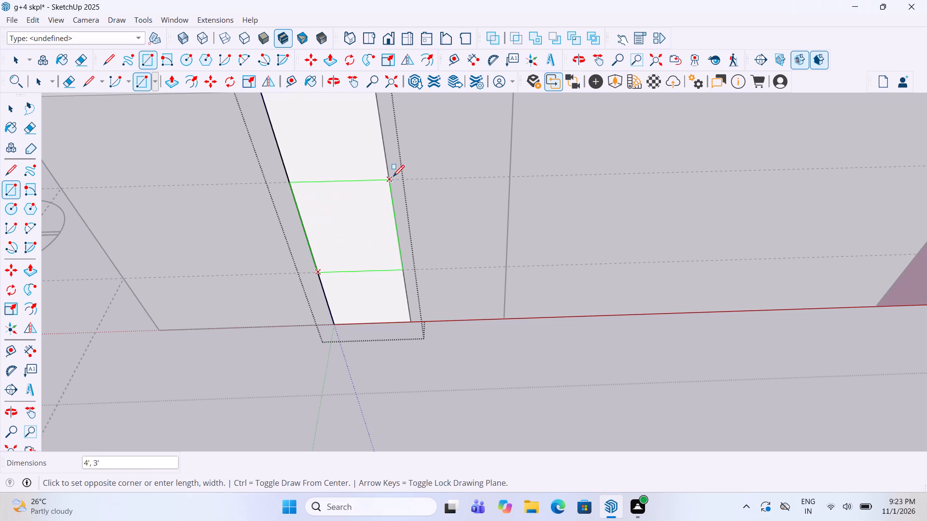
{"action": "left_click", "coordinate": [392, 178]}
Push the rectangle 10" through the wall segment and remove the leftover face to open the window hole.
{"action": "key", "text": "p"}
{"action": "left_click", "coordinate": [348, 242]}
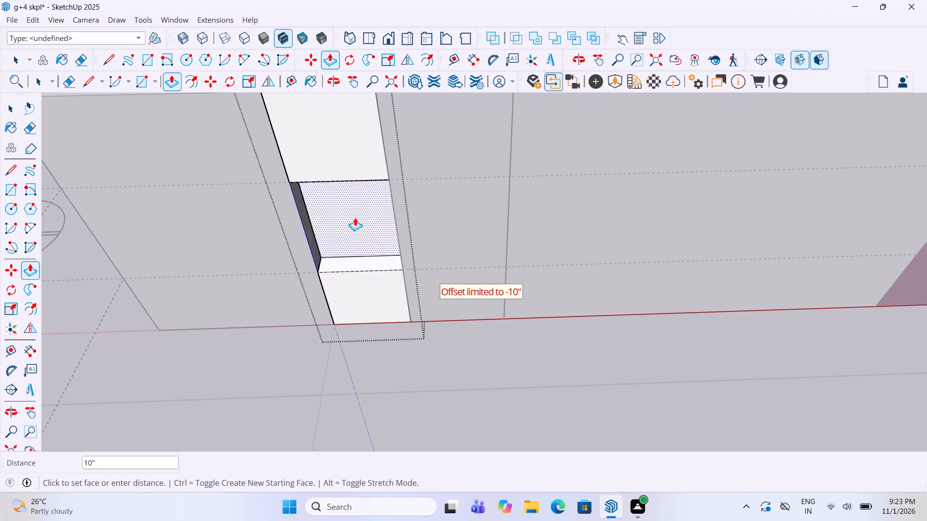
{"action": "left_click", "coordinate": [369, 196]}
{"action": "left_click", "coordinate": [369, 196]}
{"action": "key", "text": "Delete"}
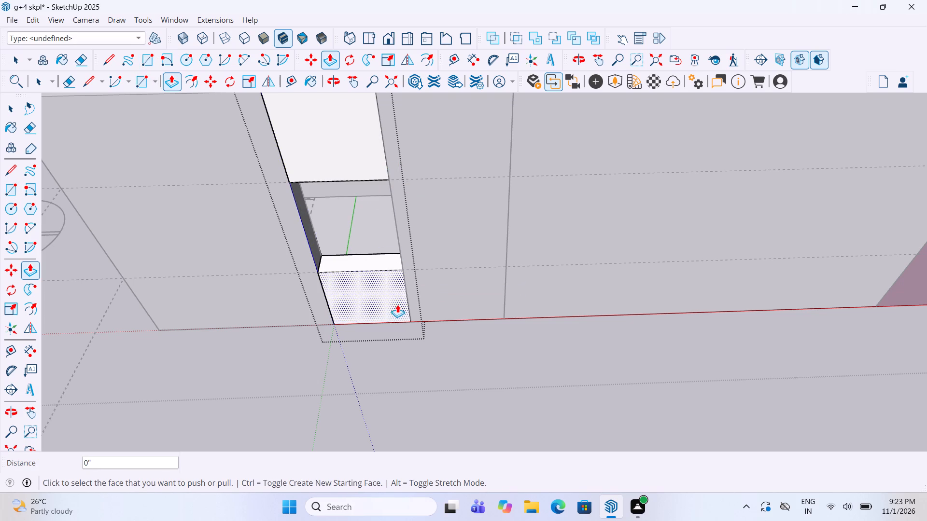
{"action": "key", "text": "space"}
{"action": "left_click", "coordinate": [463, 379]}
{"action": "scroll", "coordinate": [465, 380], "scroll_direction": "down", "scroll_amount": 9}
{"action": "middle_click_drag", "start_coordinate": [450, 244], "coordinate": [485, 339]}
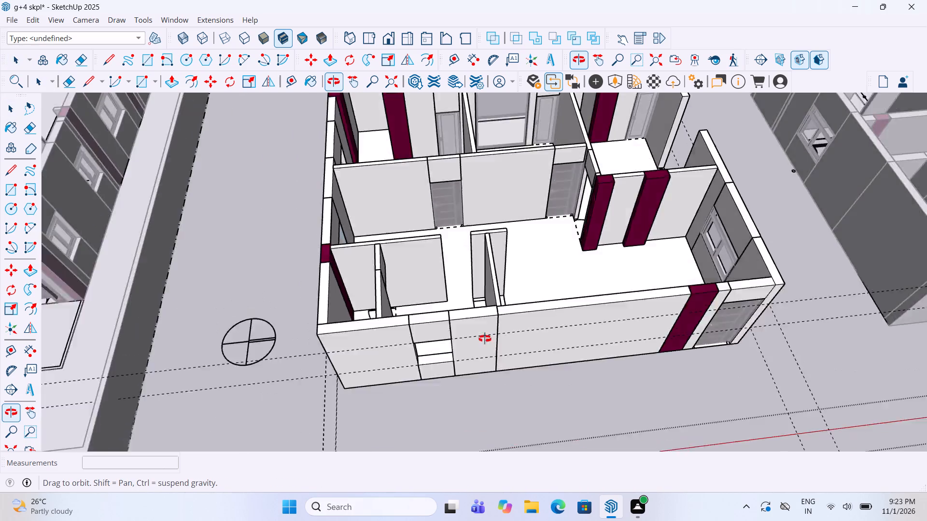
Look over the row of floor plans for door openings that still need a door.
{"action": "middle_click_drag", "start_coordinate": [485, 339], "coordinate": [386, 239]}
{"action": "scroll", "coordinate": [491, 317], "scroll_direction": "down", "scroll_amount": 3}
{"action": "left_click", "coordinate": [422, 434]}
{"action": "scroll", "coordinate": [466, 330], "scroll_direction": "down", "scroll_amount": 4}
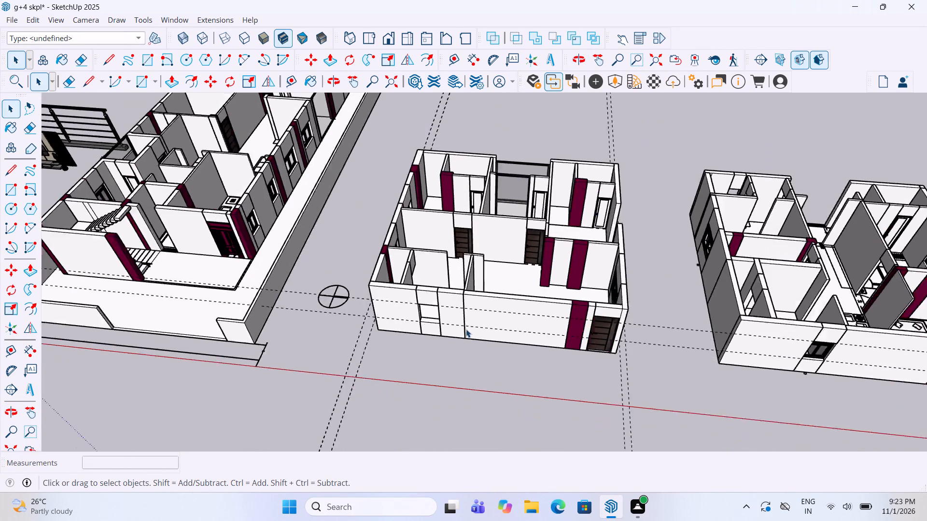
{"action": "scroll", "coordinate": [466, 329], "scroll_direction": "down", "scroll_amount": 1}
{"action": "scroll", "coordinate": [543, 232], "scroll_direction": "down", "scroll_amount": 9}
{"action": "scroll", "coordinate": [520, 153], "scroll_direction": "up", "scroll_amount": 3}
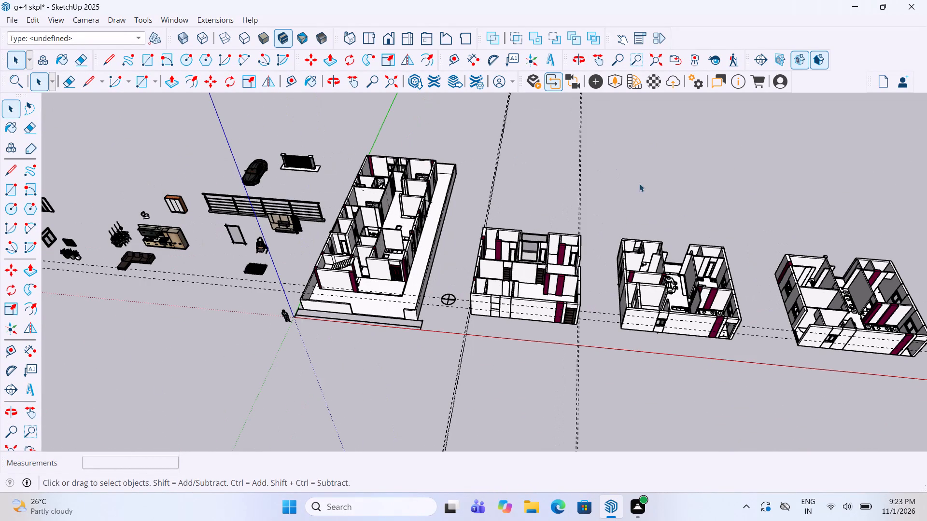
{"action": "left_click_drag", "start_coordinate": [639, 183], "coordinate": [492, 125]}
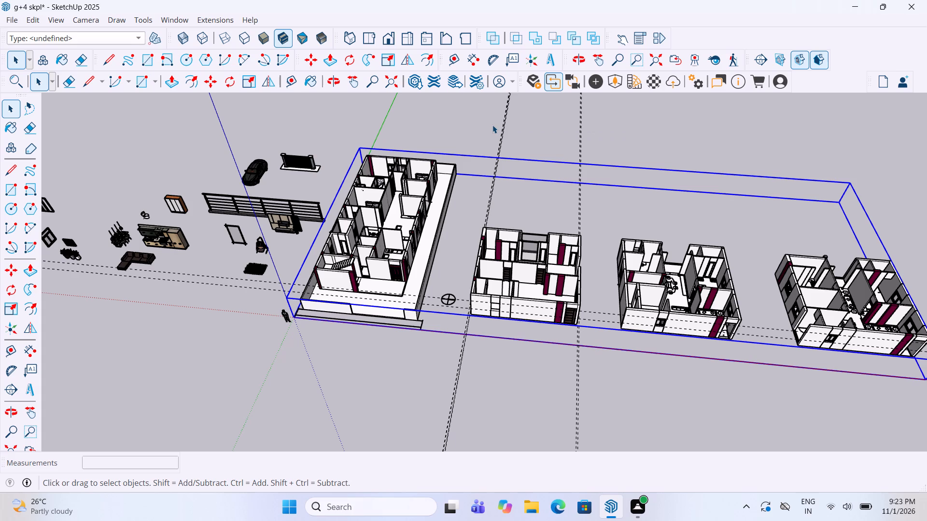
{"action": "key", "text": "space"}
{"action": "left_click", "coordinate": [406, 395]}
{"action": "left_click", "coordinate": [694, 148]}
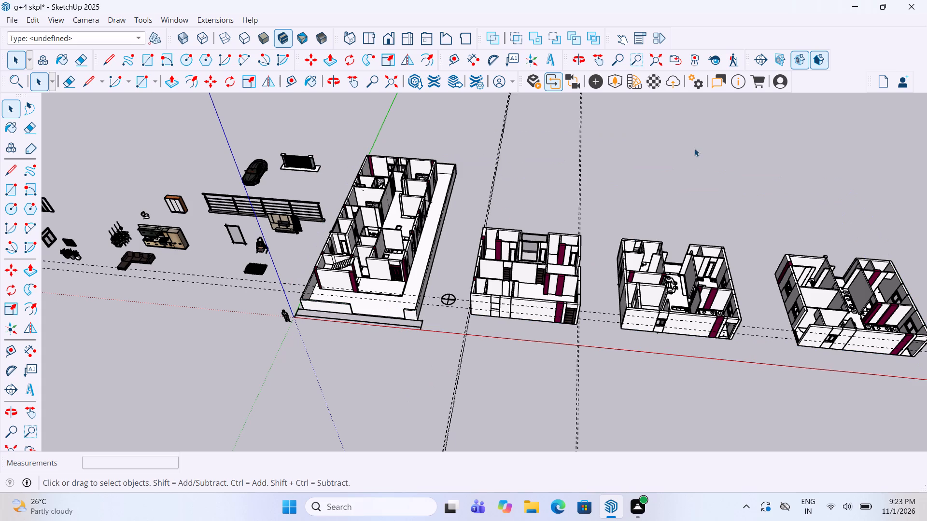
{"action": "scroll", "coordinate": [702, 249], "scroll_direction": "up", "scroll_amount": 11}
{"action": "scroll", "coordinate": [615, 190], "scroll_direction": "up", "scroll_amount": 3}
{"action": "middle_click_drag", "start_coordinate": [615, 190], "coordinate": [614, 196]}
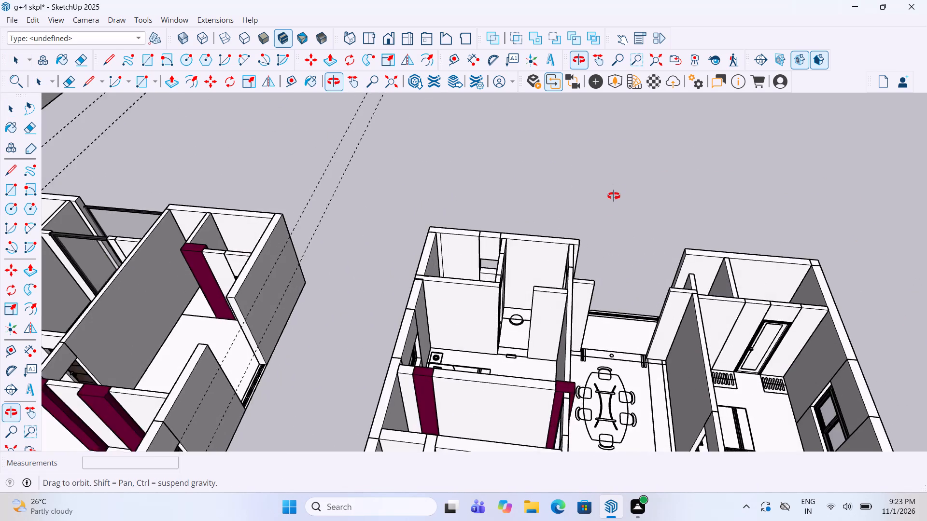
{"action": "middle_click_drag", "start_coordinate": [614, 196], "coordinate": [640, 217]}
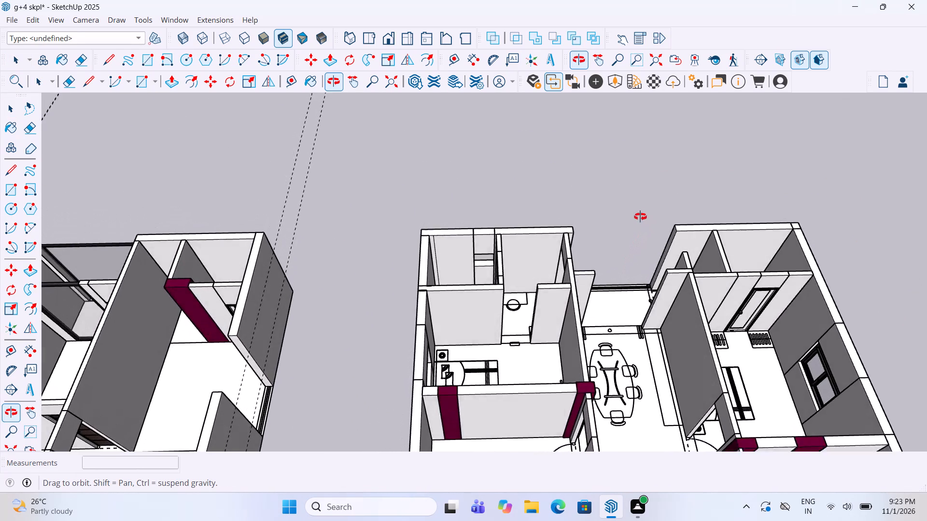
{"action": "middle_click_drag", "start_coordinate": [640, 217], "coordinate": [619, 204]}
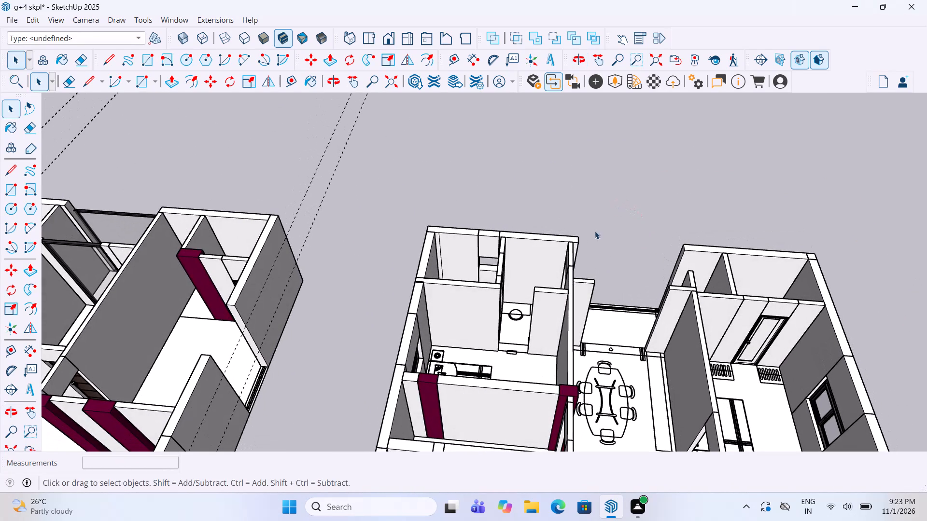
{"action": "scroll", "coordinate": [511, 245], "scroll_direction": "down", "scroll_amount": 11}
{"action": "scroll", "coordinate": [537, 347], "scroll_direction": "up", "scroll_amount": 8}
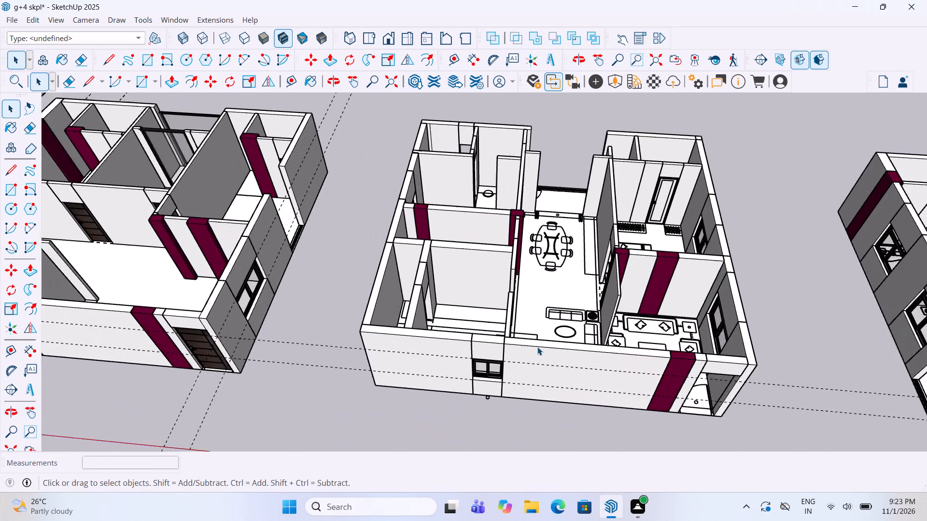
Copy the adjacent plan's front entrance door about 50' 8" into the matching corner opening of the next plan.
{"action": "scroll", "coordinate": [537, 347], "scroll_direction": "up", "scroll_amount": 2}
{"action": "scroll", "coordinate": [534, 298], "scroll_direction": "down", "scroll_amount": 5}
{"action": "scroll", "coordinate": [321, 351], "scroll_direction": "up", "scroll_amount": 4}
{"action": "left_click", "coordinate": [335, 309]}
{"action": "scroll", "coordinate": [335, 312], "scroll_direction": "up", "scroll_amount": 4}
{"action": "key", "text": "m"}
{"action": "scroll", "coordinate": [340, 351], "scroll_direction": "up", "scroll_amount": 4}
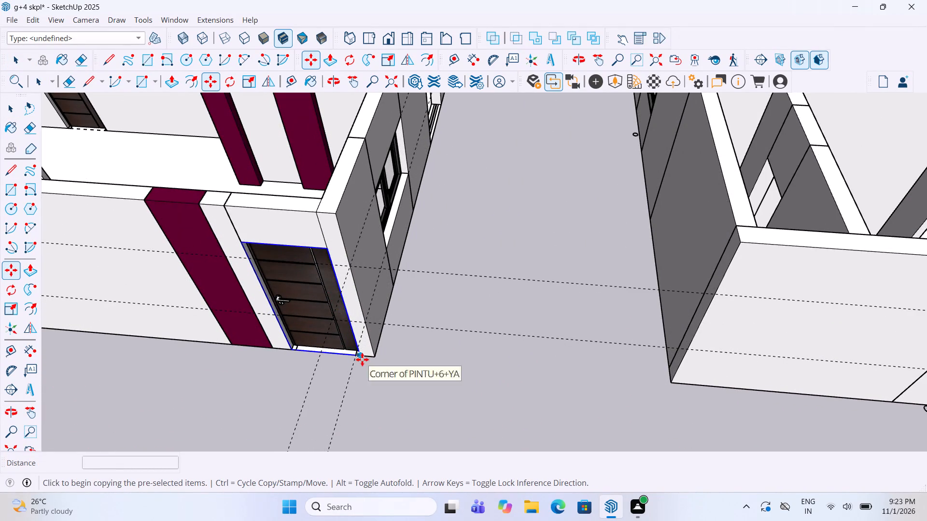
{"action": "left_click", "coordinate": [362, 359]}
{"action": "scroll", "coordinate": [321, 309], "scroll_direction": "down", "scroll_amount": 10}
{"action": "scroll", "coordinate": [424, 322], "scroll_direction": "down", "scroll_amount": 5}
{"action": "scroll", "coordinate": [678, 381], "scroll_direction": "up", "scroll_amount": 4}
{"action": "scroll", "coordinate": [625, 338], "scroll_direction": "up", "scroll_amount": 20}
{"action": "scroll", "coordinate": [625, 338], "scroll_direction": "up", "scroll_amount": 1}
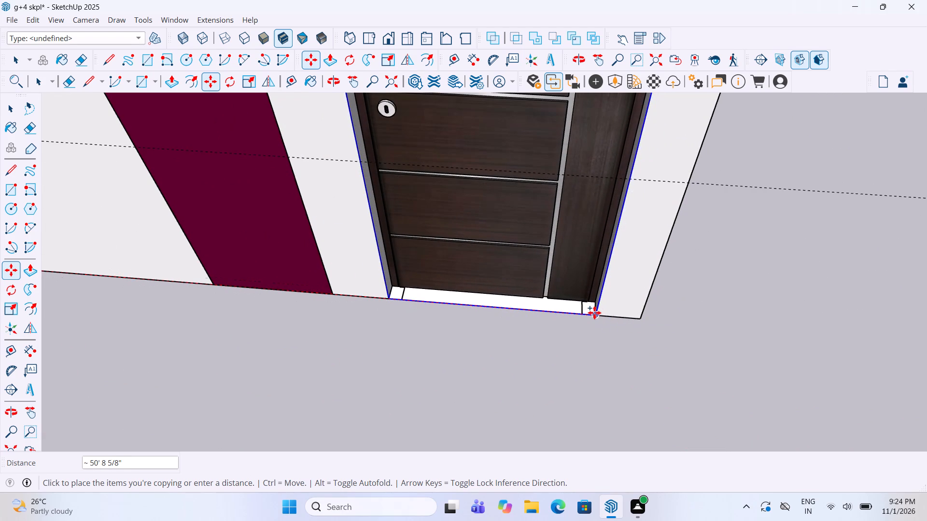
{"action": "left_click", "coordinate": [594, 314]}
Copy that entrance door about 57' into the front corner opening of the following plan beside the maroon column.
{"action": "scroll", "coordinate": [346, 326], "scroll_direction": "down", "scroll_amount": 18}
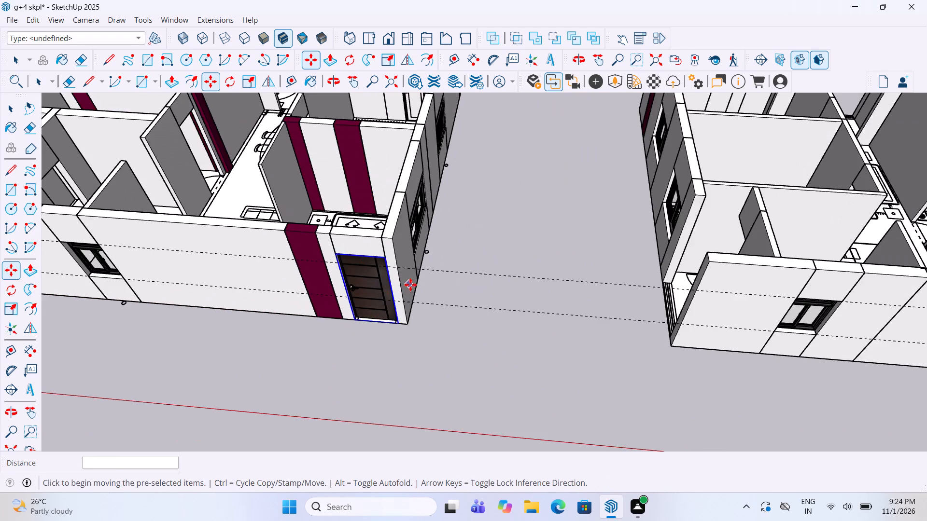
{"action": "scroll", "coordinate": [410, 285], "scroll_direction": "down", "scroll_amount": 6}
{"action": "scroll", "coordinate": [453, 314], "scroll_direction": "up", "scroll_amount": 10}
{"action": "key", "text": "m"}
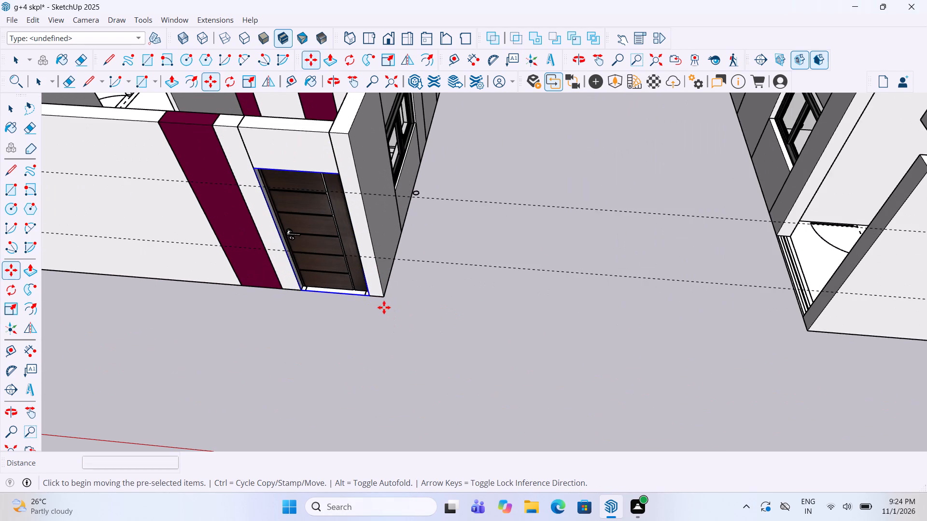
{"action": "left_click", "coordinate": [372, 298]}
{"action": "scroll", "coordinate": [366, 302], "scroll_direction": "down", "scroll_amount": 13}
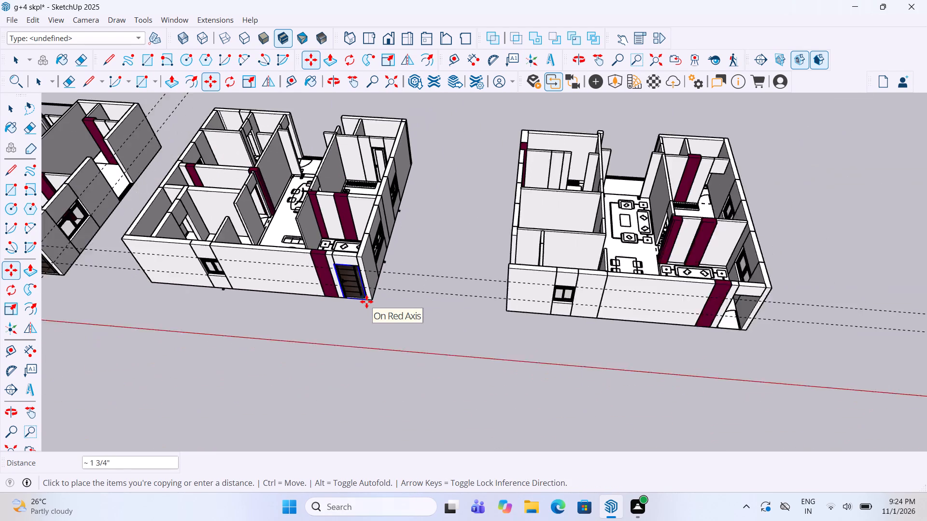
{"action": "scroll", "coordinate": [699, 313], "scroll_direction": "up", "scroll_amount": 14}
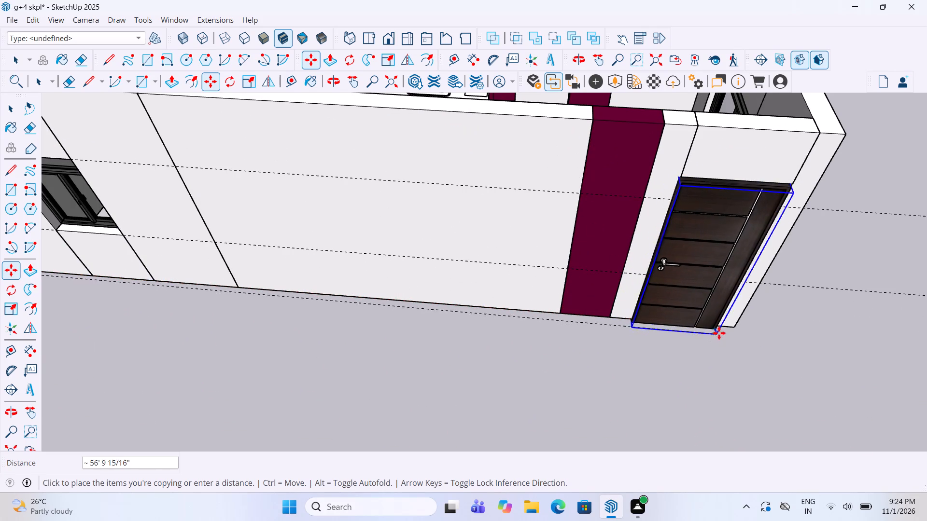
{"action": "left_click", "coordinate": [720, 329]}
{"action": "key", "text": "space"}
{"action": "left_click", "coordinate": [599, 416]}
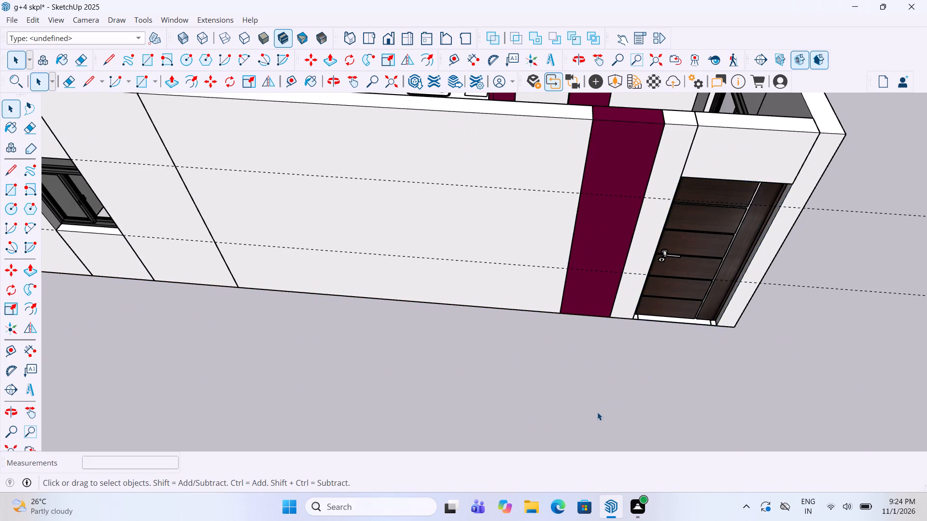
Examine the interior walls of the plans for door openings still left empty.
{"action": "scroll", "coordinate": [597, 391], "scroll_direction": "down", "scroll_amount": 4}
{"action": "middle_click_drag", "start_coordinate": [614, 255], "coordinate": [636, 314]}
{"action": "scroll", "coordinate": [657, 276], "scroll_direction": "down", "scroll_amount": 5}
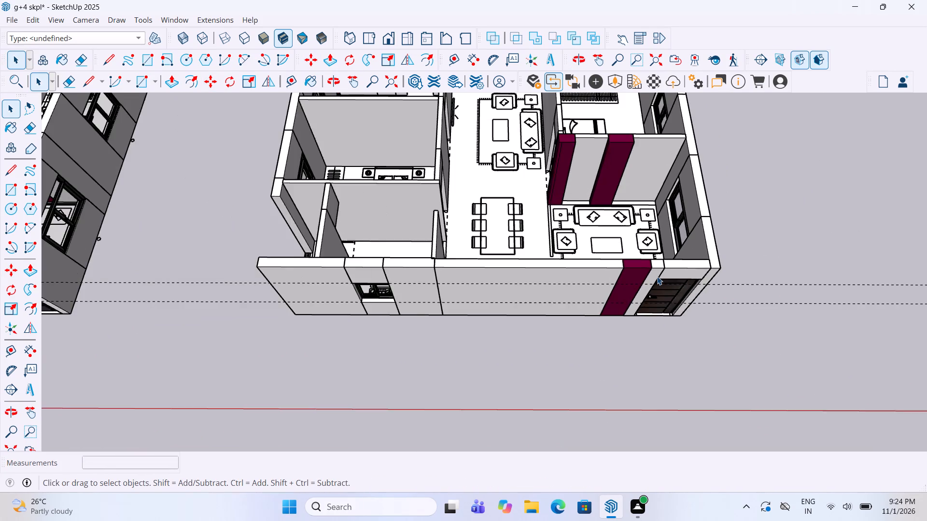
{"action": "scroll", "coordinate": [656, 274], "scroll_direction": "down", "scroll_amount": 3}
{"action": "middle_click_drag", "start_coordinate": [486, 158], "coordinate": [435, 256]}
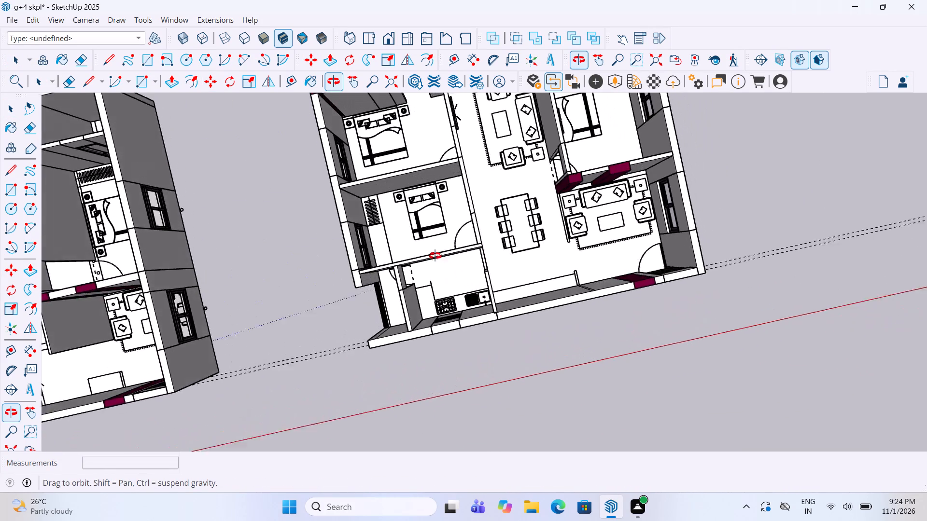
{"action": "middle_click_drag", "start_coordinate": [435, 256], "coordinate": [292, 161]}
{"action": "middle_click_drag", "start_coordinate": [822, 176], "coordinate": [562, 140]}
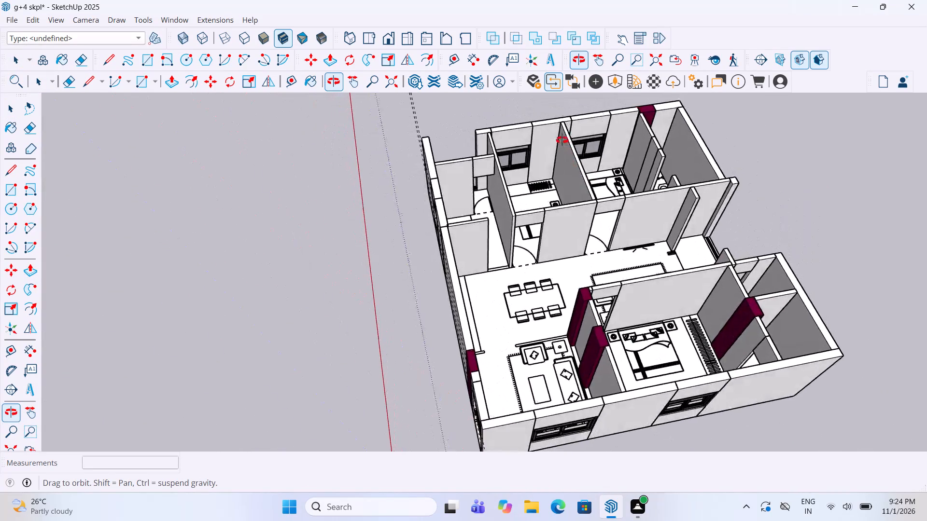
{"action": "middle_click_drag", "start_coordinate": [562, 140], "coordinate": [562, 139]}
{"action": "scroll", "coordinate": [562, 139], "scroll_direction": "down", "scroll_amount": 6}
{"action": "scroll", "coordinate": [434, 426], "scroll_direction": "down", "scroll_amount": 10}
{"action": "scroll", "coordinate": [443, 232], "scroll_direction": "up", "scroll_amount": 3}
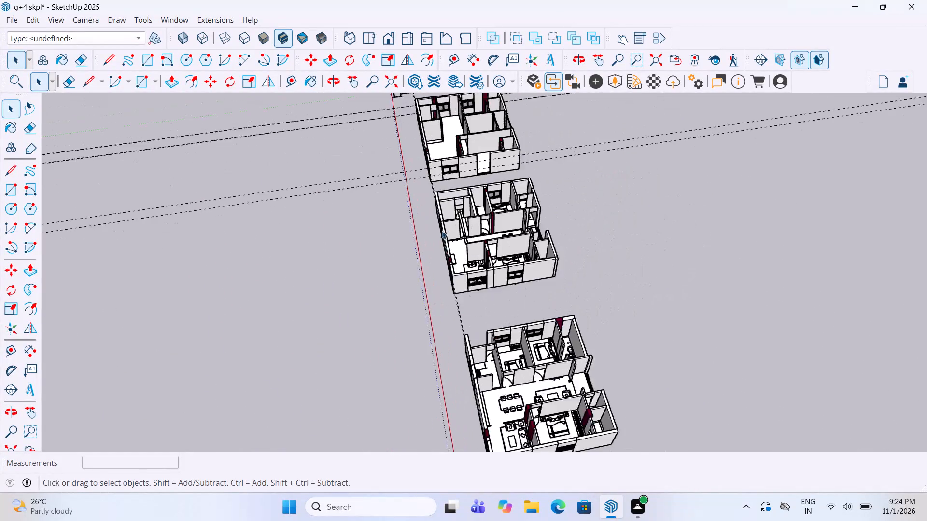
{"action": "scroll", "coordinate": [442, 231], "scroll_direction": "up", "scroll_amount": 8}
{"action": "scroll", "coordinate": [530, 368], "scroll_direction": "down", "scroll_amount": 6}
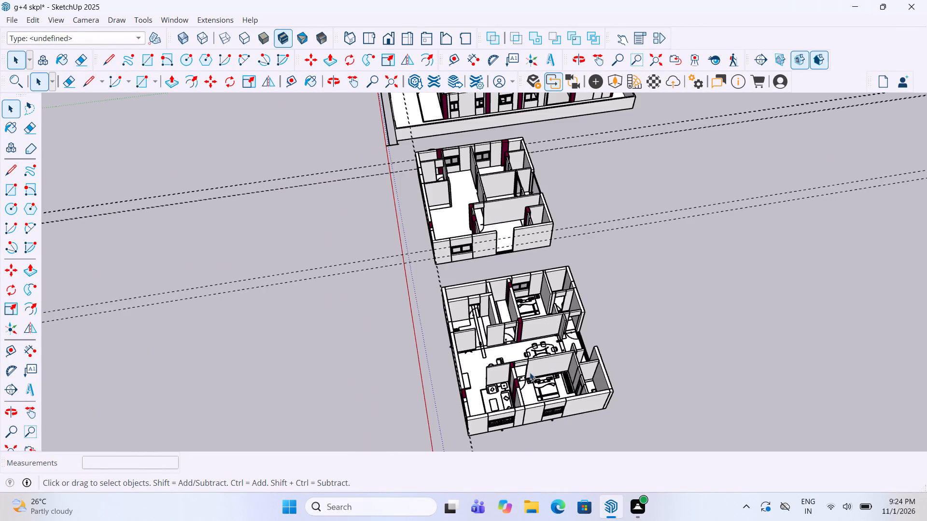
Copy the interior door near the first plan's dining area about 71' 3" into the adjacent plan's interior opening beside the maroon columns.
{"action": "scroll", "coordinate": [530, 370], "scroll_direction": "down", "scroll_amount": 3}
{"action": "scroll", "coordinate": [516, 100], "scroll_direction": "up", "scroll_amount": 10}
{"action": "scroll", "coordinate": [529, 144], "scroll_direction": "up", "scroll_amount": 20}
{"action": "left_click", "coordinate": [530, 173]}
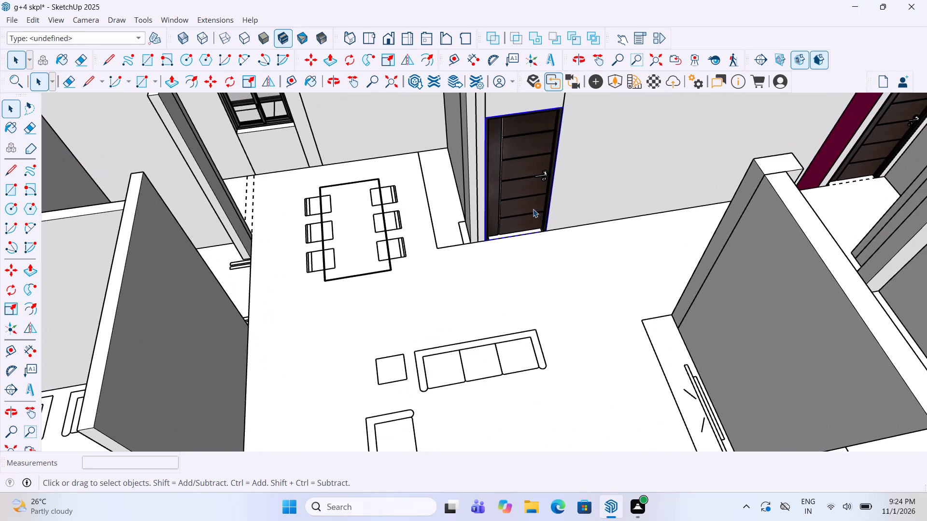
{"action": "key", "text": "m"}
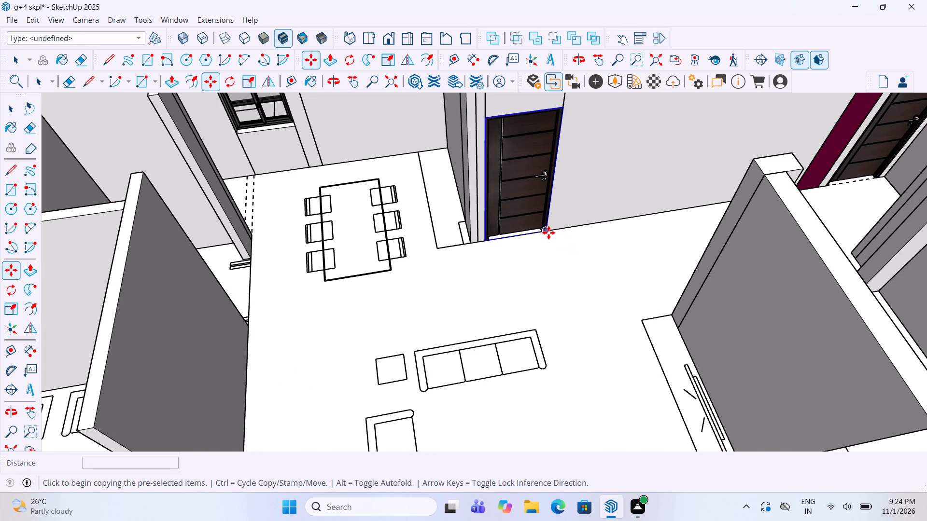
{"action": "left_click", "coordinate": [548, 233]}
{"action": "scroll", "coordinate": [549, 210], "scroll_direction": "down", "scroll_amount": 16}
{"action": "scroll", "coordinate": [547, 208], "scroll_direction": "down", "scroll_amount": 5}
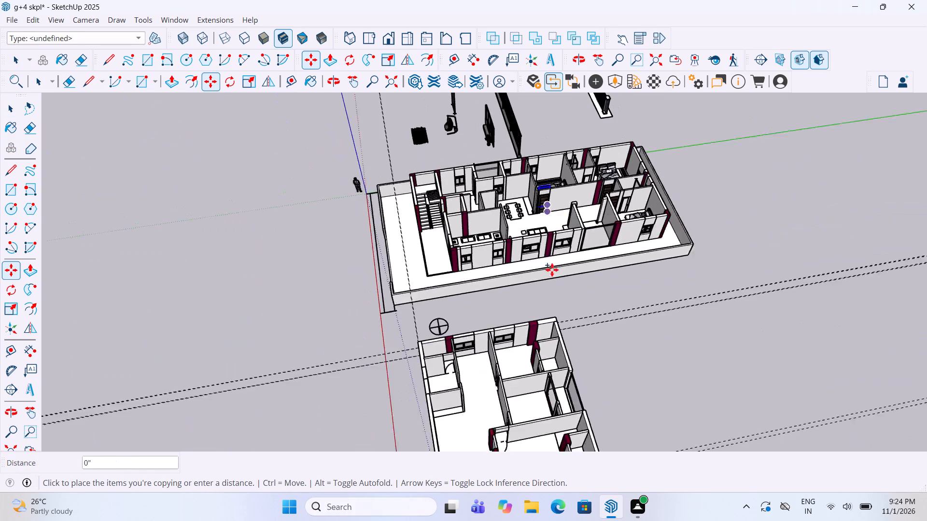
{"action": "scroll", "coordinate": [533, 345], "scroll_direction": "up", "scroll_amount": 5}
{"action": "middle_click_drag", "start_coordinate": [517, 349], "coordinate": [469, 260]}
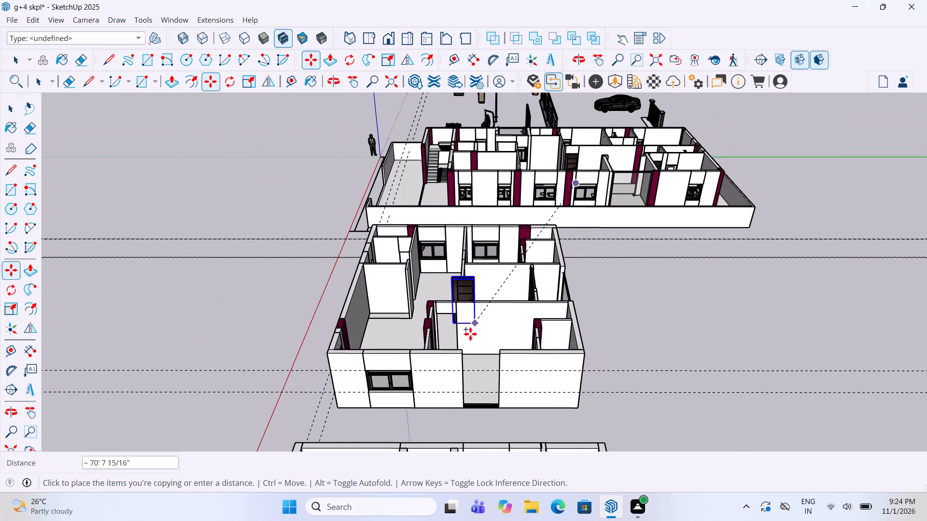
{"action": "scroll", "coordinate": [469, 337], "scroll_direction": "up", "scroll_amount": 5}
{"action": "middle_click_drag", "start_coordinate": [461, 345], "coordinate": [464, 379]}
{"action": "scroll", "coordinate": [434, 402], "scroll_direction": "up", "scroll_amount": 12}
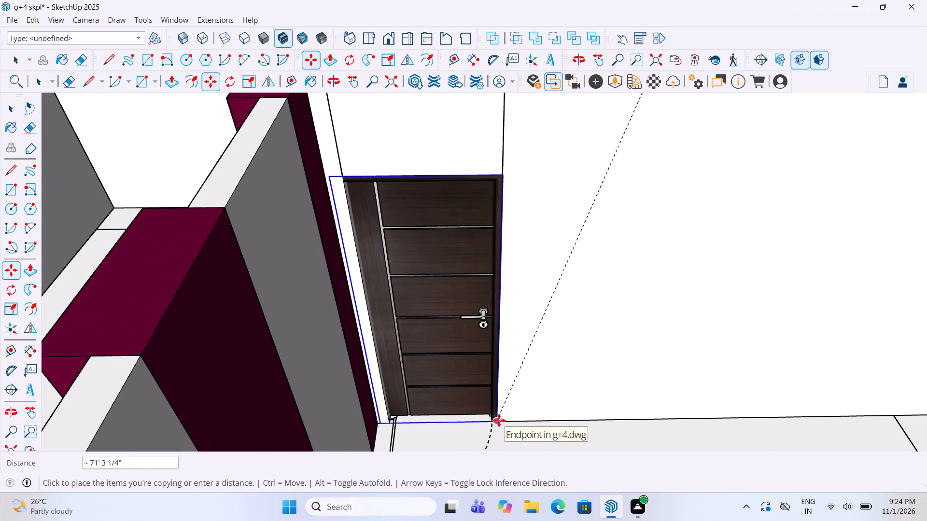
{"action": "left_click", "coordinate": [499, 420]}
Scale the copied interior door narrower to match the width of its opening.
{"action": "key", "text": "s"}
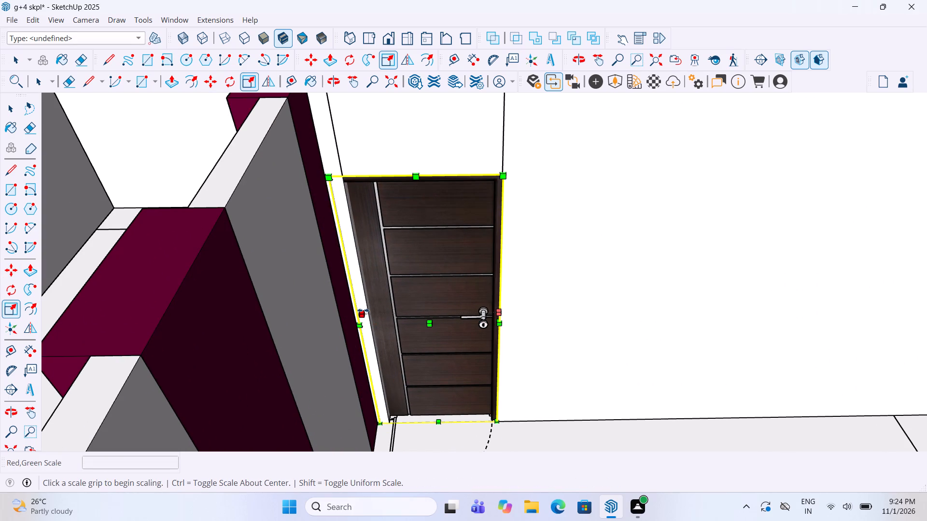
{"action": "left_click_drag", "start_coordinate": [365, 310], "coordinate": [372, 310]}
Copy the resized interior door about 40' into the next plan's opening beside the maroon column in the dining-side wall.
{"action": "key", "text": "m"}
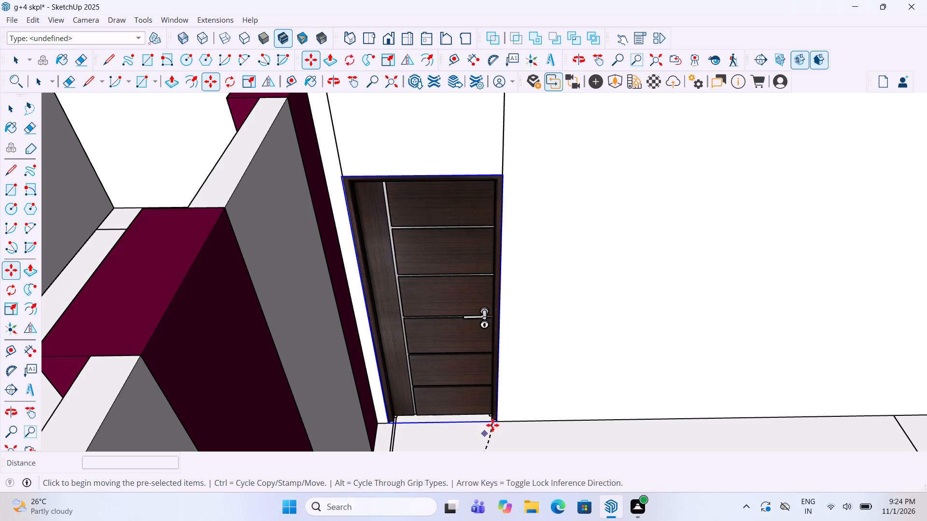
{"action": "left_click", "coordinate": [498, 425]}
{"action": "scroll", "coordinate": [544, 314], "scroll_direction": "down", "scroll_amount": 10}
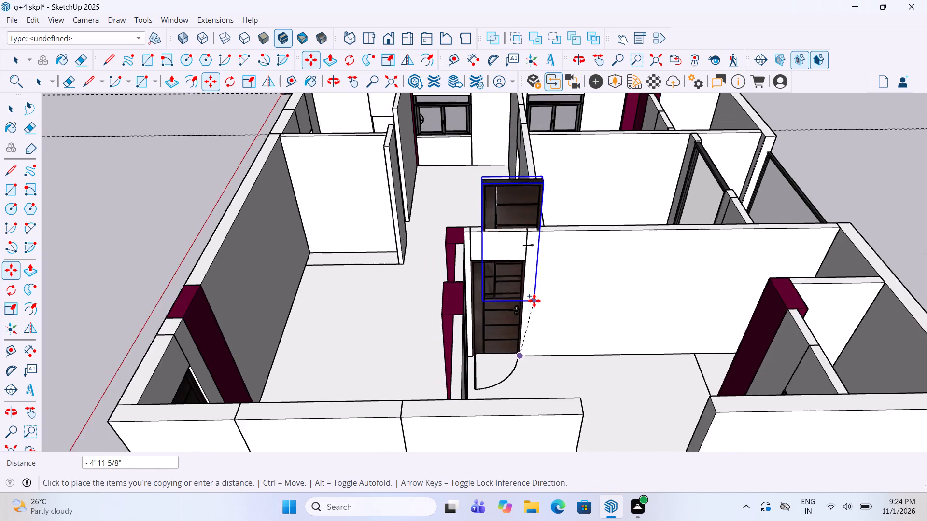
{"action": "scroll", "coordinate": [533, 299], "scroll_direction": "down", "scroll_amount": 16}
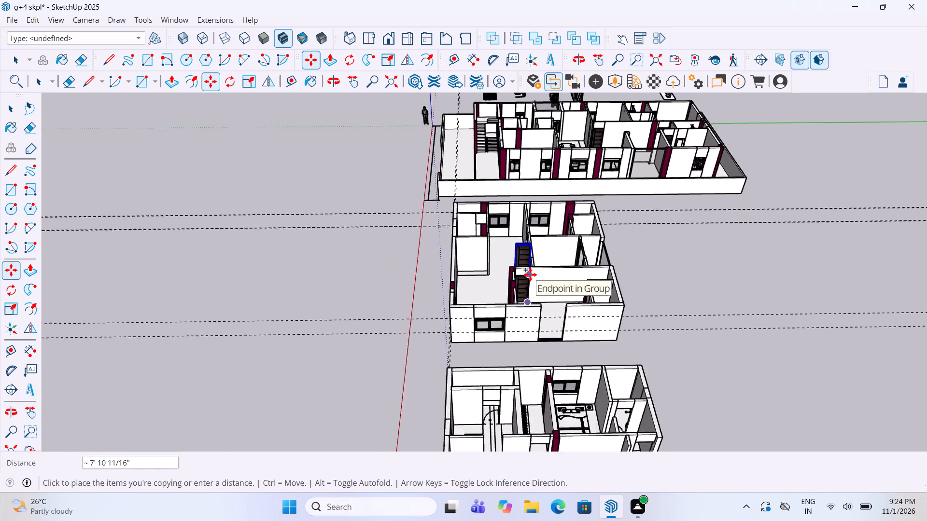
{"action": "scroll", "coordinate": [530, 274], "scroll_direction": "down", "scroll_amount": 5}
{"action": "scroll", "coordinate": [534, 359], "scroll_direction": "up", "scroll_amount": 19}
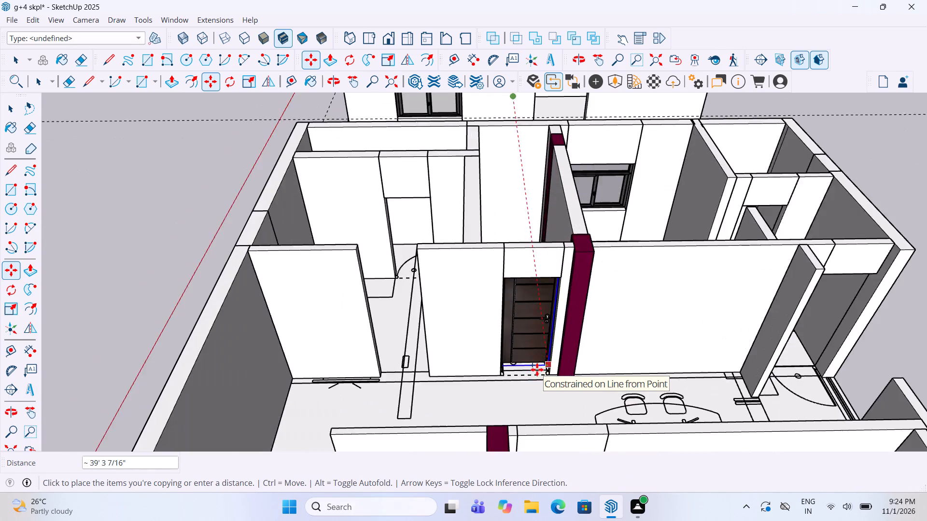
{"action": "scroll", "coordinate": [537, 370], "scroll_direction": "up", "scroll_amount": 15}
{"action": "left_click", "coordinate": [597, 363]}
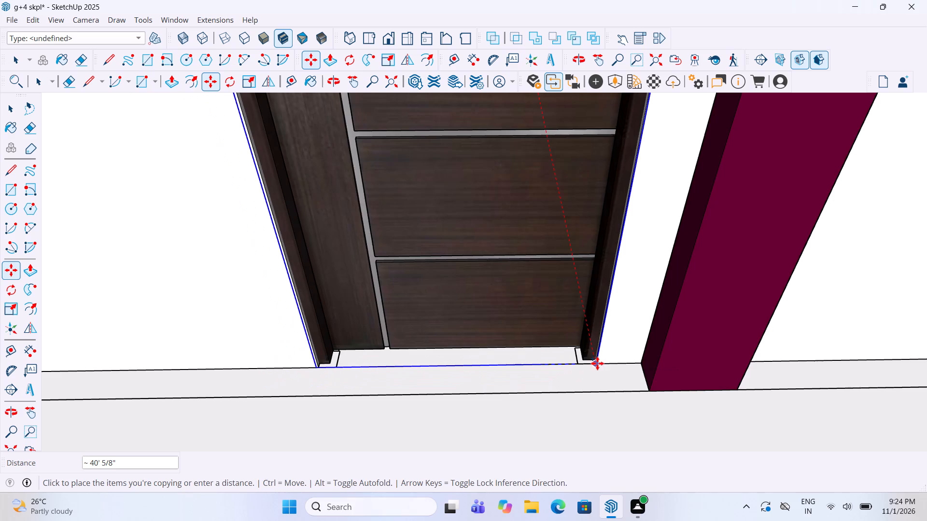
Copy the dining-side interior door about 16' 7" along the same wall into the opening at its far end, past the stub wall.
{"action": "scroll", "coordinate": [476, 393], "scroll_direction": "down", "scroll_amount": 6}
{"action": "scroll", "coordinate": [441, 373], "scroll_direction": "down", "scroll_amount": 6}
{"action": "scroll", "coordinate": [504, 364], "scroll_direction": "up", "scroll_amount": 6}
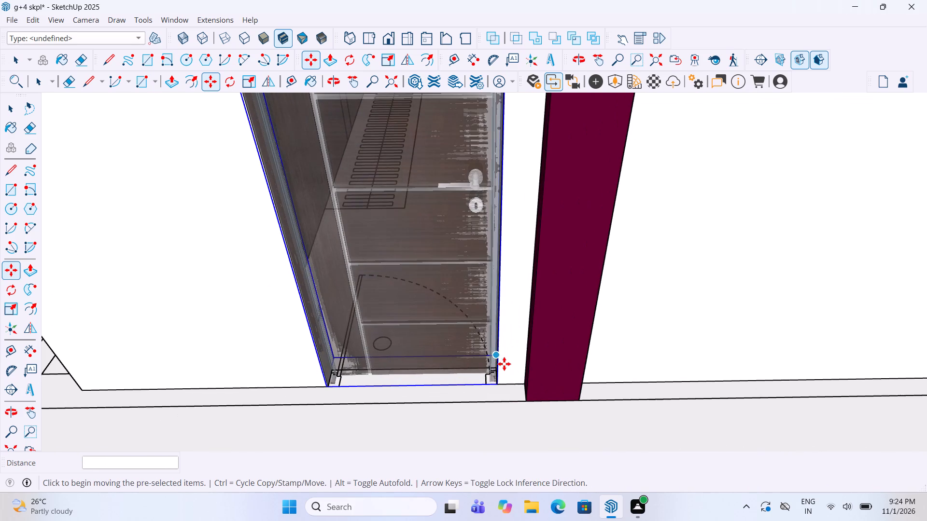
{"action": "key", "text": "m"}
{"action": "left_click", "coordinate": [499, 387]}
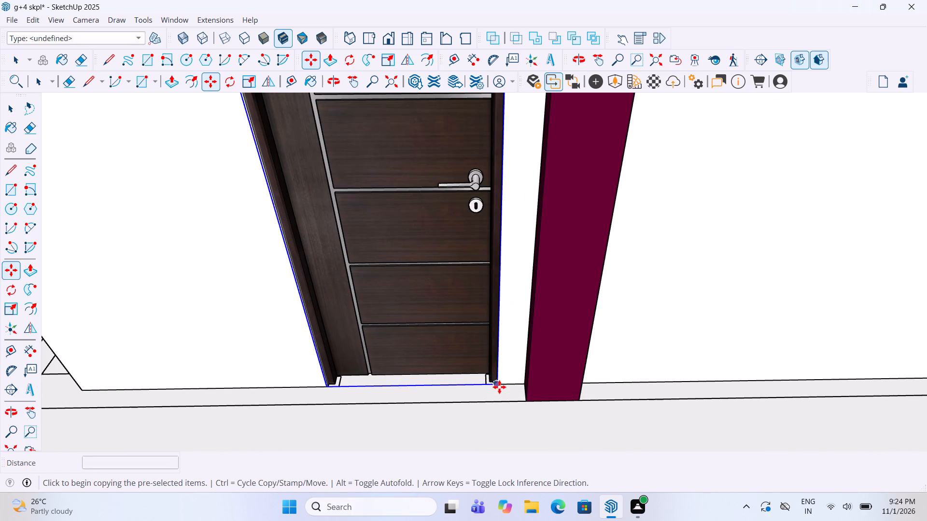
{"action": "scroll", "coordinate": [439, 346], "scroll_direction": "down", "scroll_amount": 16}
{"action": "scroll", "coordinate": [647, 332], "scroll_direction": "up", "scroll_amount": 9}
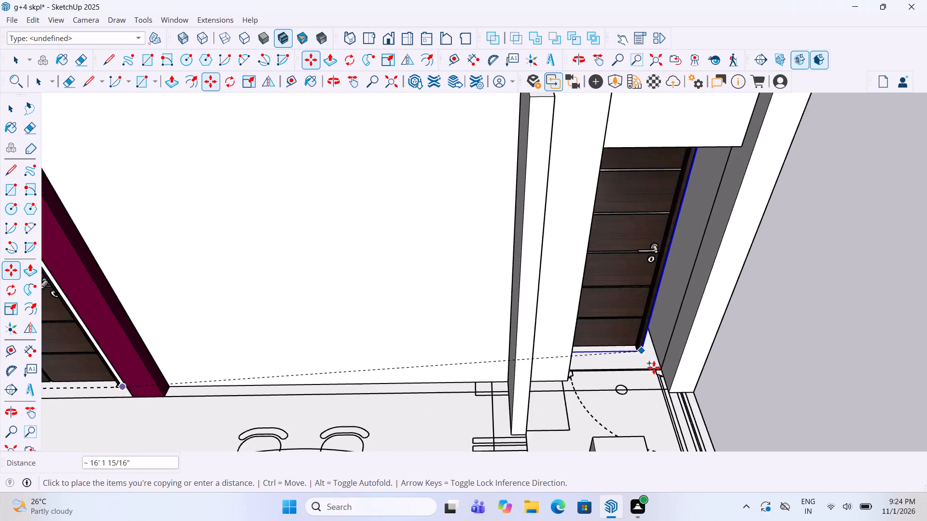
{"action": "scroll", "coordinate": [654, 368], "scroll_direction": "up", "scroll_amount": 15}
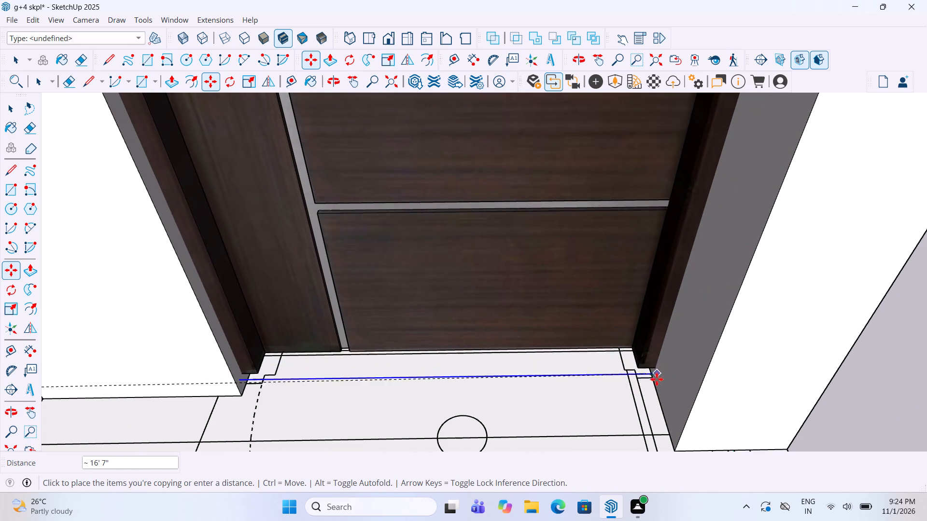
{"action": "left_click", "coordinate": [655, 379]}
{"action": "scroll", "coordinate": [564, 423], "scroll_direction": "down", "scroll_amount": 12}
{"action": "scroll", "coordinate": [488, 396], "scroll_direction": "down", "scroll_amount": 5}
{"action": "middle_click_drag", "start_coordinate": [577, 225], "coordinate": [566, 236]}
{"action": "key", "text": "space"}
{"action": "left_click", "coordinate": [658, 257]}
Copy that end door about 19' 7" across the dining area into the opening of the double bedroom beside the maroon columns.
{"action": "scroll", "coordinate": [324, 346], "scroll_direction": "down", "scroll_amount": 5}
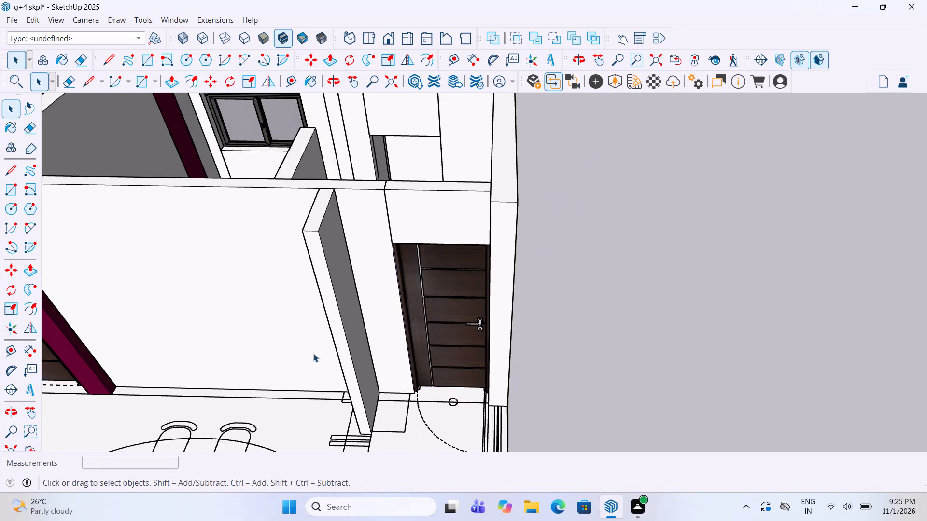
{"action": "middle_click_drag", "start_coordinate": [398, 221], "coordinate": [423, 248]}
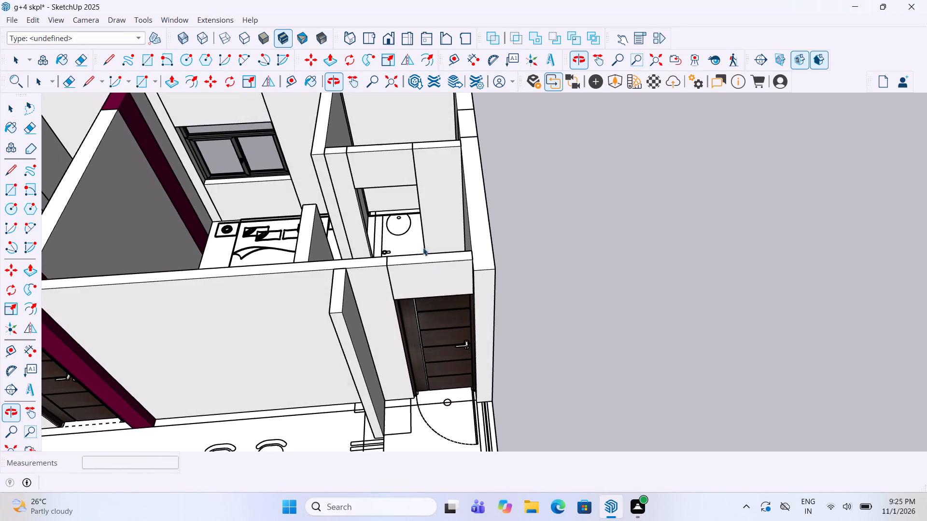
{"action": "scroll", "coordinate": [423, 234], "scroll_direction": "down", "scroll_amount": 6}
{"action": "scroll", "coordinate": [633, 186], "scroll_direction": "down", "scroll_amount": 6}
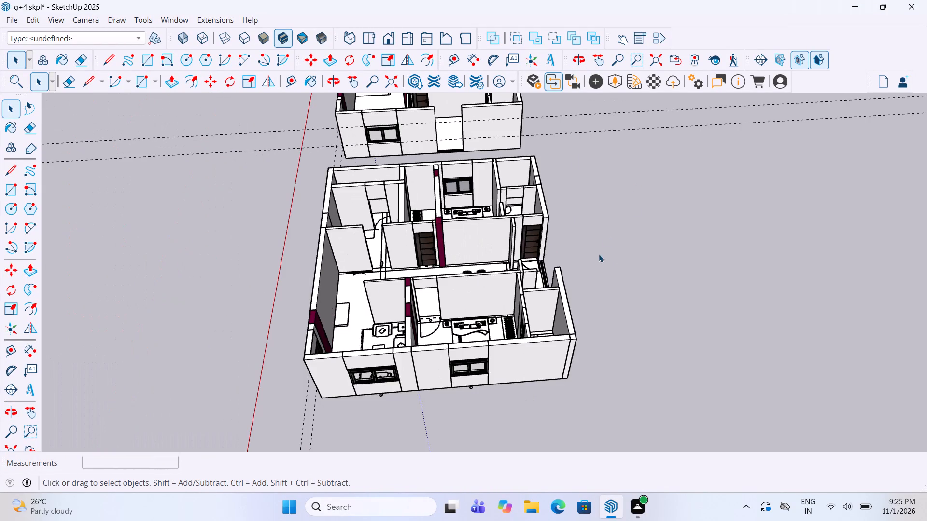
{"action": "scroll", "coordinate": [589, 268], "scroll_direction": "up", "scroll_amount": 6}
{"action": "scroll", "coordinate": [505, 238], "scroll_direction": "down", "scroll_amount": 4}
{"action": "scroll", "coordinate": [483, 211], "scroll_direction": "up", "scroll_amount": 6}
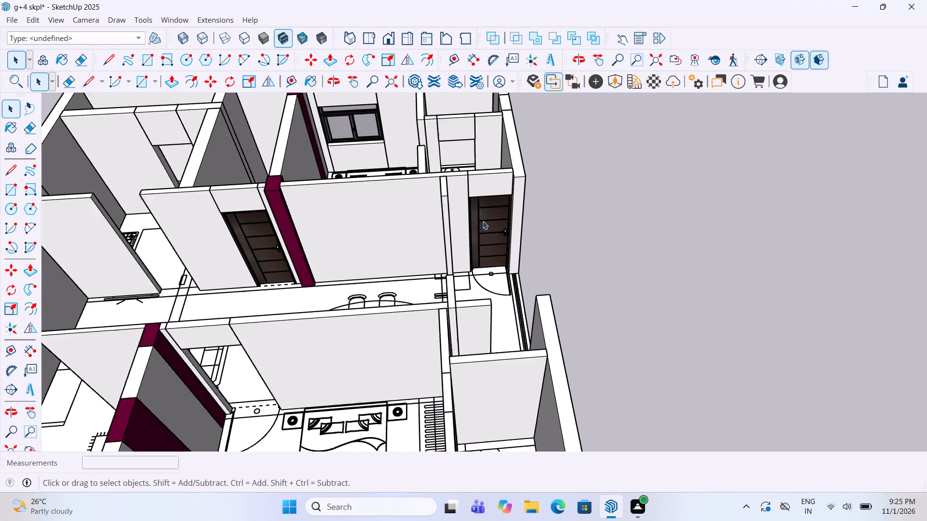
{"action": "scroll", "coordinate": [483, 221], "scroll_direction": "up", "scroll_amount": 2}
{"action": "left_click", "coordinate": [483, 226]}
{"action": "scroll", "coordinate": [499, 256], "scroll_direction": "up", "scroll_amount": 4}
{"action": "key", "text": "m"}
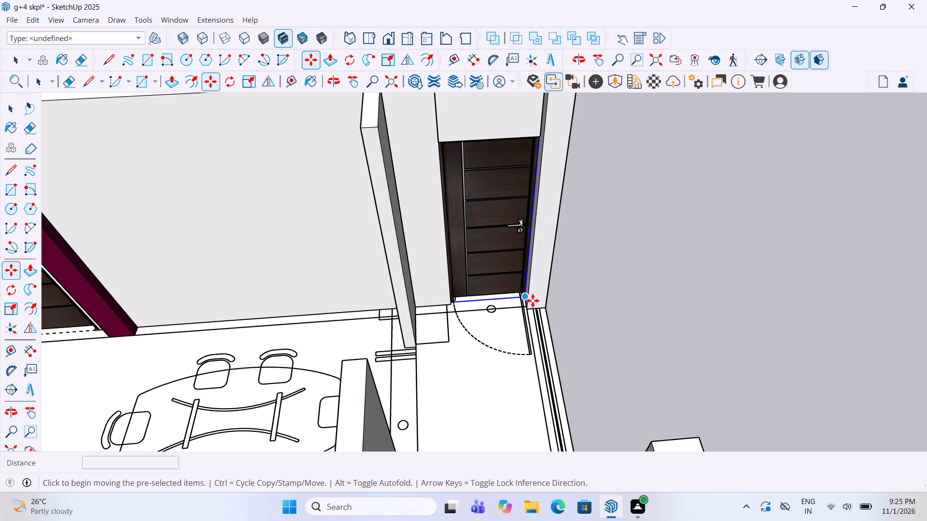
{"action": "scroll", "coordinate": [528, 301], "scroll_direction": "up", "scroll_amount": 9}
{"action": "left_click", "coordinate": [521, 292]}
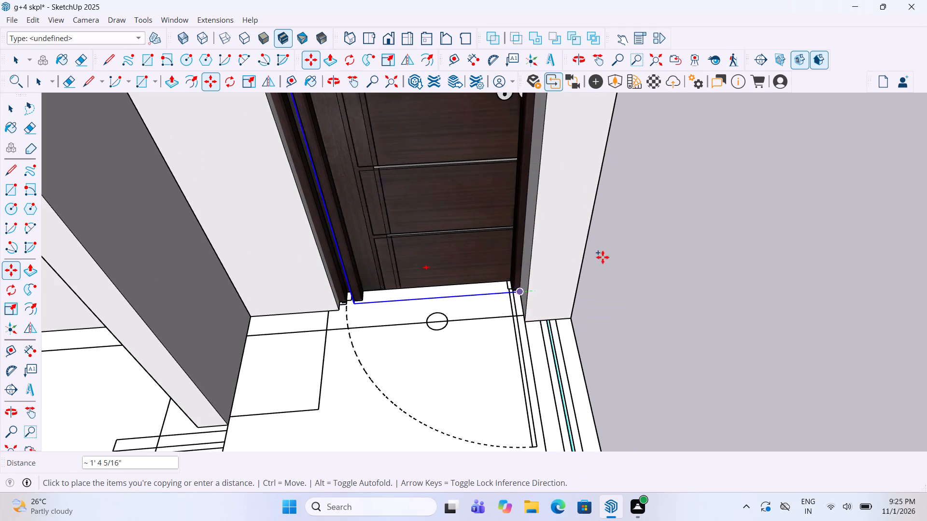
{"action": "scroll", "coordinate": [654, 249], "scroll_direction": "down", "scroll_amount": 16}
{"action": "scroll", "coordinate": [657, 250], "scroll_direction": "down", "scroll_amount": 5}
{"action": "scroll", "coordinate": [545, 328], "scroll_direction": "up", "scroll_amount": 4}
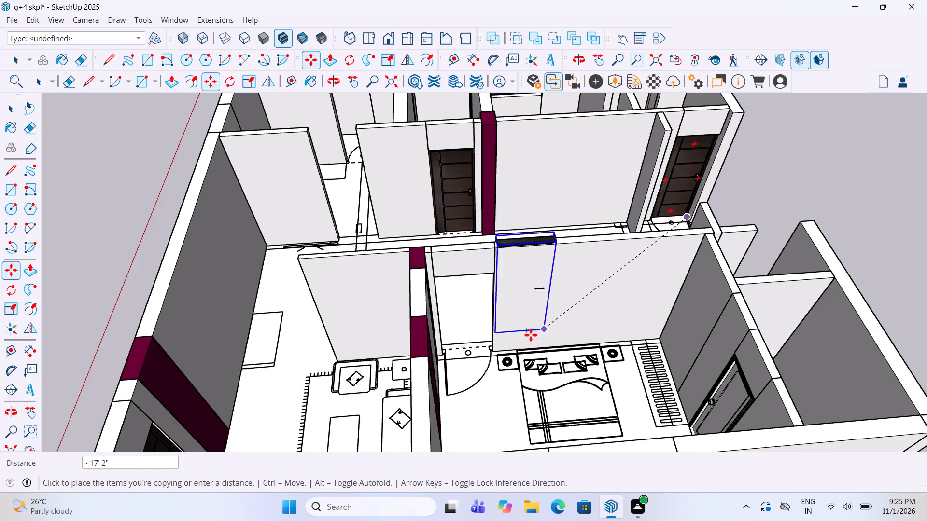
{"action": "scroll", "coordinate": [531, 335], "scroll_direction": "up", "scroll_amount": 20}
{"action": "scroll", "coordinate": [531, 335], "scroll_direction": "up", "scroll_amount": 9}
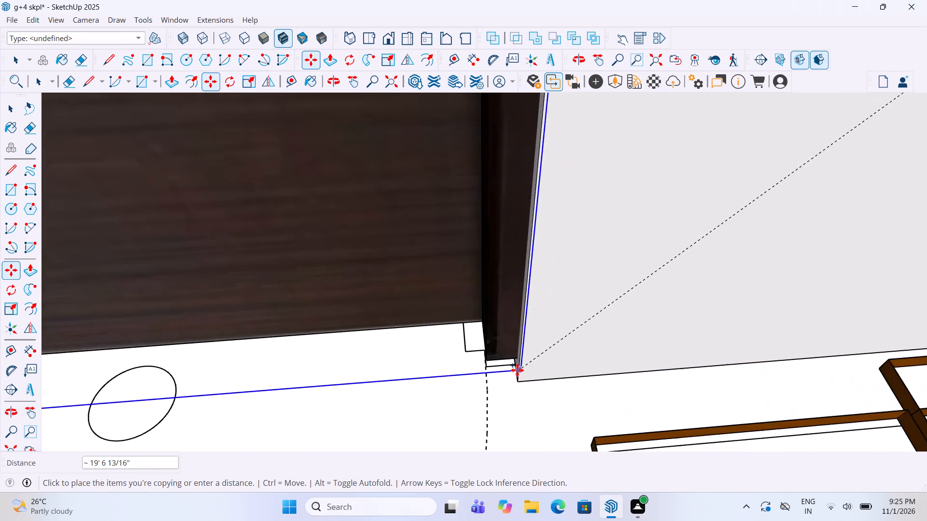
{"action": "left_click", "coordinate": [517, 386]}
Scale the copied bedroom door wider toward the maroon column so that it fills the width of its opening.
{"action": "scroll", "coordinate": [598, 360], "scroll_direction": "down", "scroll_amount": 6}
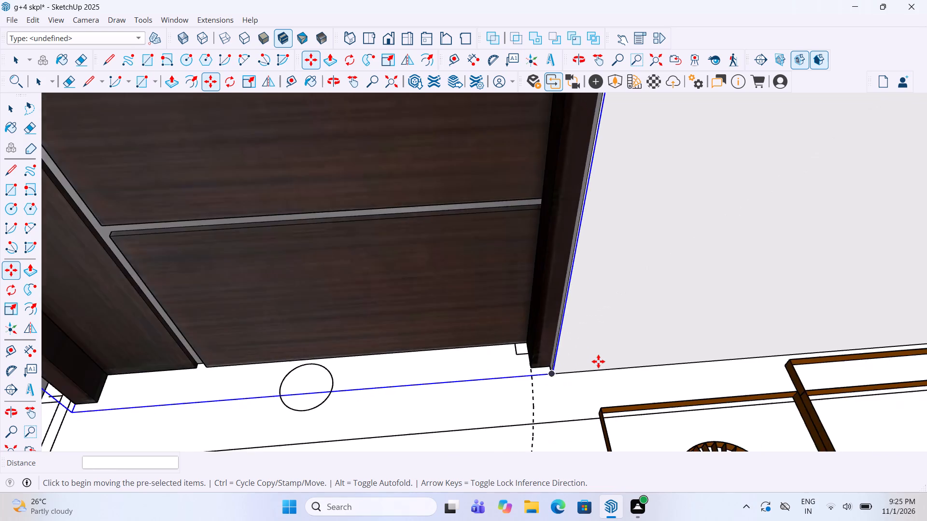
{"action": "scroll", "coordinate": [598, 361], "scroll_direction": "down", "scroll_amount": 4}
{"action": "middle_click_drag", "start_coordinate": [596, 361], "coordinate": [583, 361]}
{"action": "scroll", "coordinate": [583, 361], "scroll_direction": "down", "scroll_amount": 11}
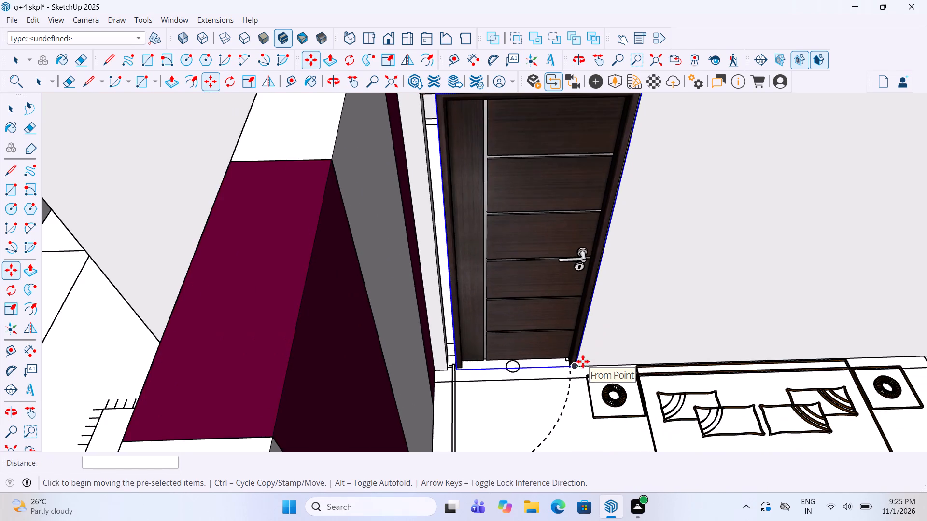
{"action": "middle_click_drag", "start_coordinate": [583, 361], "coordinate": [574, 356]}
{"action": "scroll", "coordinate": [550, 387], "scroll_direction": "down", "scroll_amount": 5}
{"action": "scroll", "coordinate": [528, 267], "scroll_direction": "up", "scroll_amount": 5}
{"action": "middle_click_drag", "start_coordinate": [529, 267], "coordinate": [502, 247]}
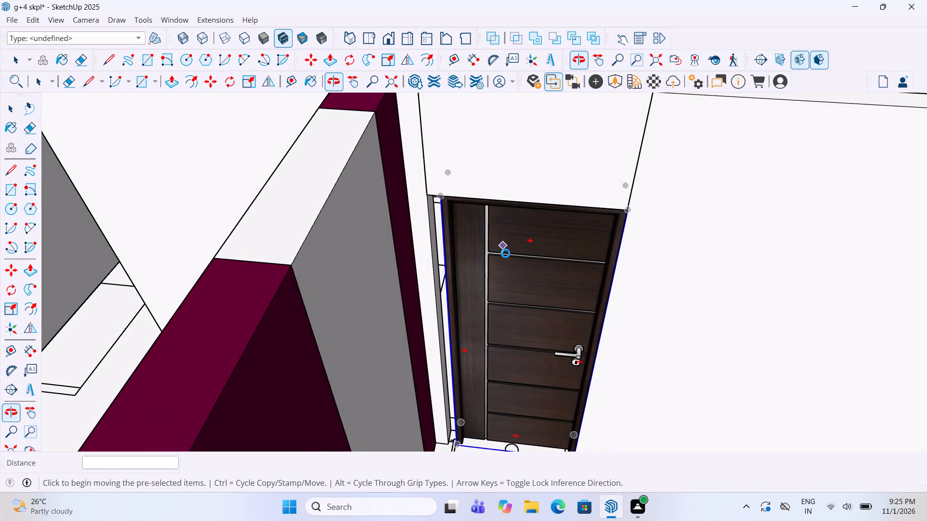
{"action": "key", "text": "s"}
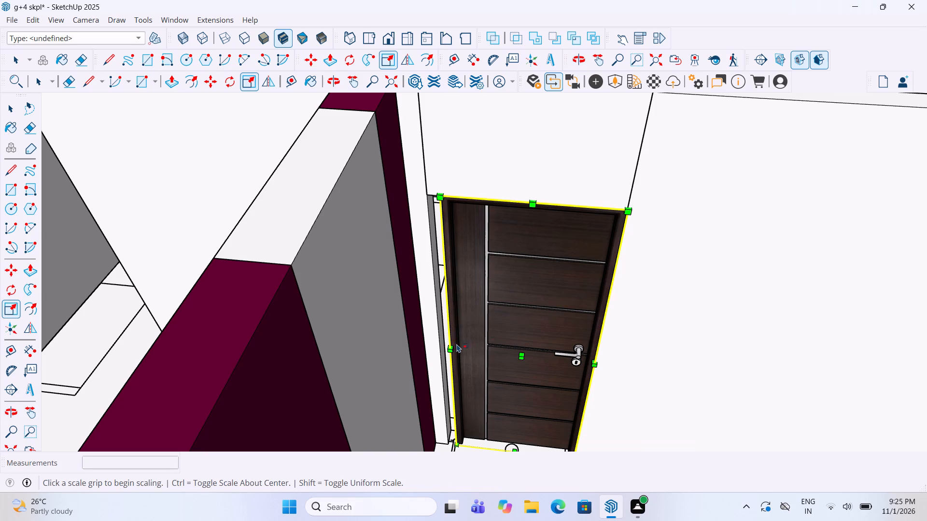
{"action": "scroll", "coordinate": [451, 339], "scroll_direction": "up", "scroll_amount": 5}
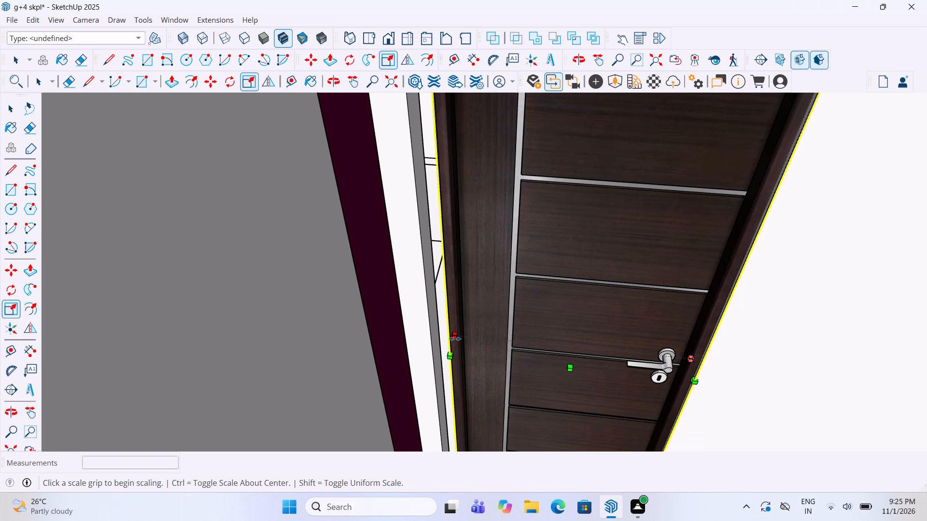
{"action": "left_click_drag", "start_coordinate": [455, 344], "coordinate": [449, 341]}
{"action": "left_click_drag", "start_coordinate": [457, 336], "coordinate": [435, 335]}
{"action": "scroll", "coordinate": [575, 296], "scroll_direction": "down", "scroll_amount": 7}
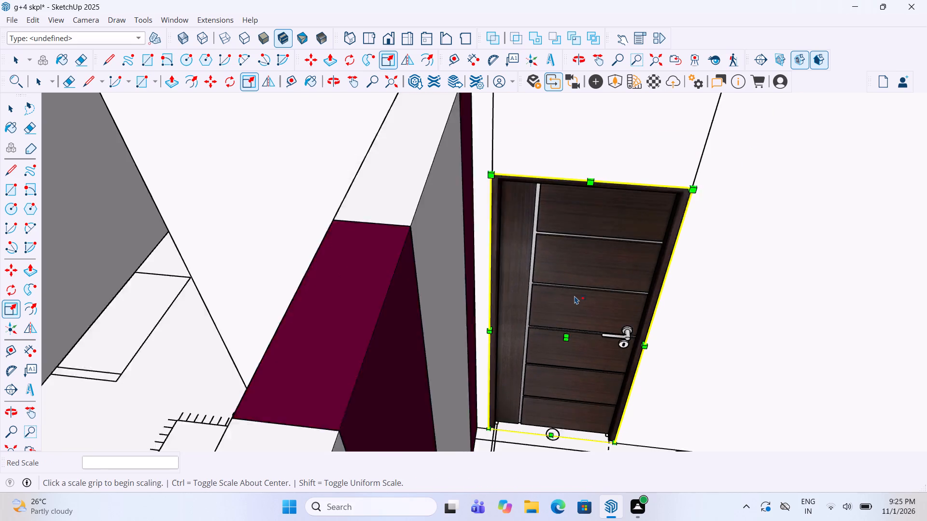
{"action": "scroll", "coordinate": [575, 296], "scroll_direction": "down", "scroll_amount": 2}
{"action": "scroll", "coordinate": [575, 296], "scroll_direction": "up", "scroll_amount": 3}
{"action": "key", "text": "space"}
{"action": "left_click", "coordinate": [555, 455]}
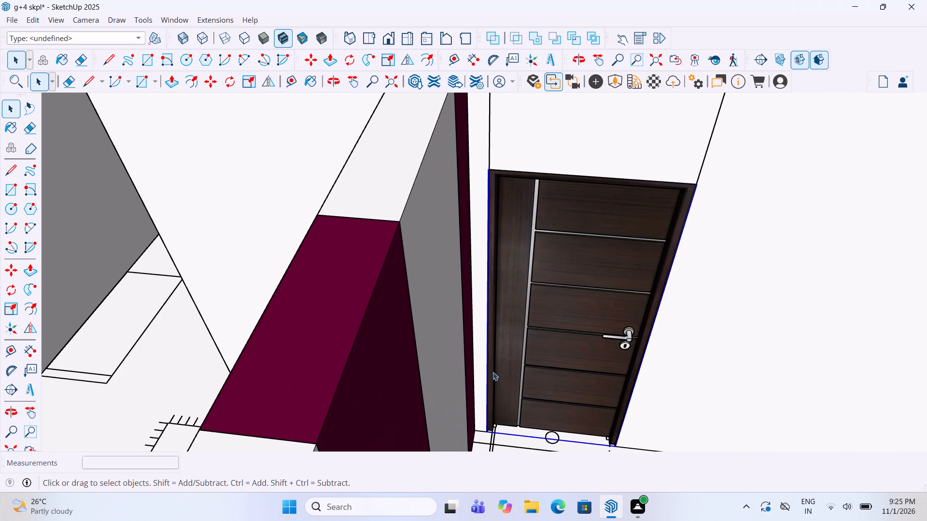
{"action": "scroll", "coordinate": [471, 356], "scroll_direction": "down", "scroll_amount": 16}
{"action": "left_click", "coordinate": [810, 241]}
Examine the kitchen, bedroom and bathroom walls of the plans for door openings still left empty.
{"action": "scroll", "coordinate": [619, 342], "scroll_direction": "up", "scroll_amount": 2}
{"action": "middle_click_drag", "start_coordinate": [619, 342], "coordinate": [637, 352]}
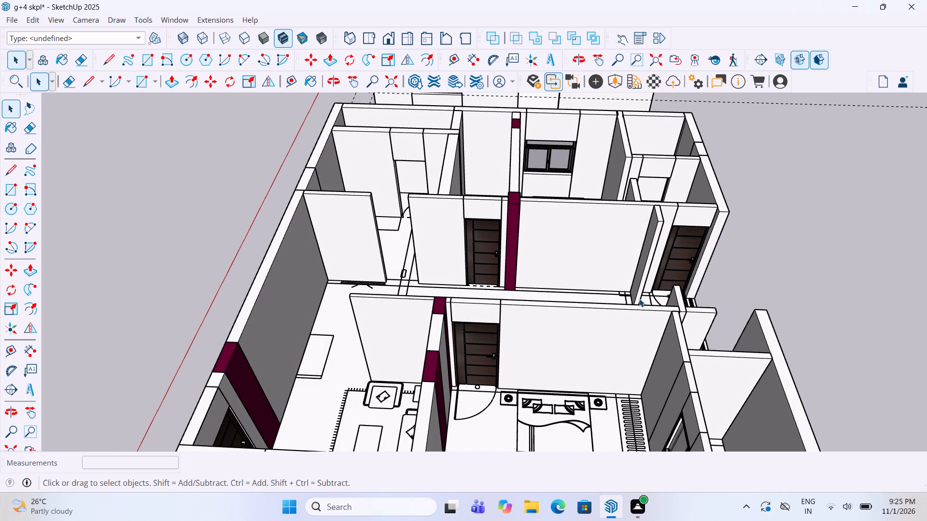
{"action": "scroll", "coordinate": [638, 289], "scroll_direction": "down", "scroll_amount": 4}
{"action": "middle_click_drag", "start_coordinate": [639, 290], "coordinate": [632, 360]}
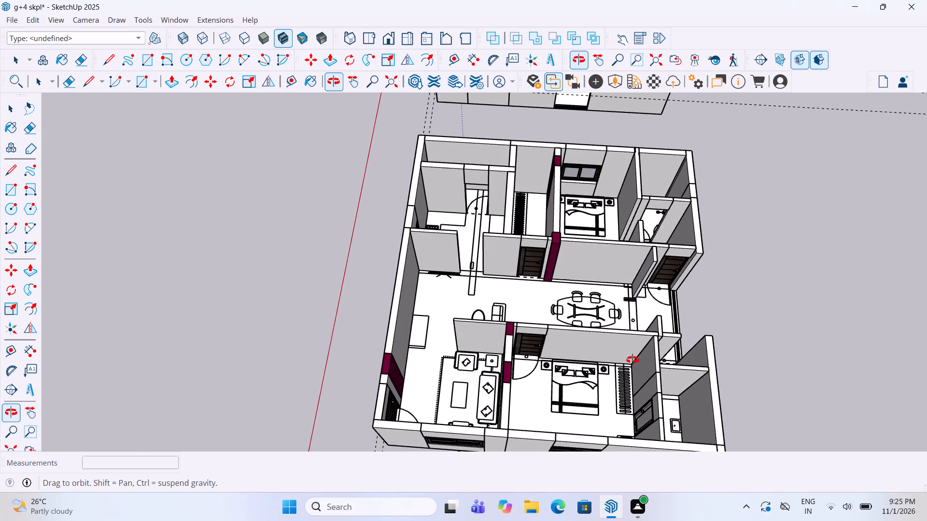
{"action": "middle_click_drag", "start_coordinate": [632, 360], "coordinate": [592, 345]}
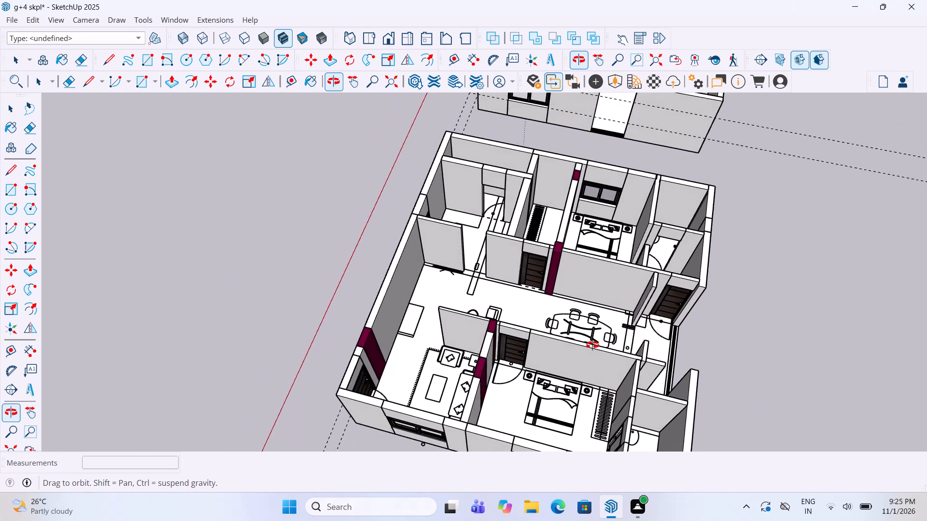
{"action": "middle_click_drag", "start_coordinate": [592, 345], "coordinate": [694, 294]}
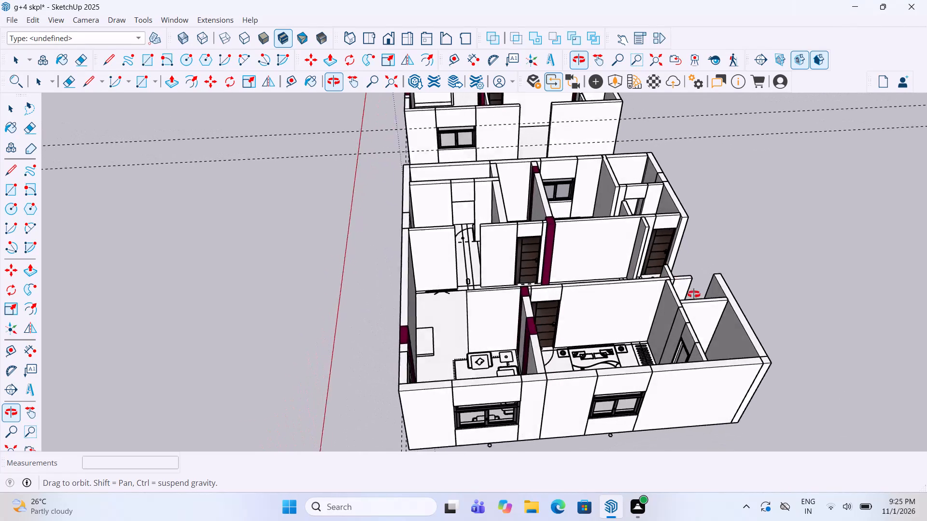
{"action": "middle_click_drag", "start_coordinate": [694, 294], "coordinate": [701, 299]}
{"action": "scroll", "coordinate": [466, 216], "scroll_direction": "up", "scroll_amount": 9}
{"action": "middle_click_drag", "start_coordinate": [458, 201], "coordinate": [461, 347]}
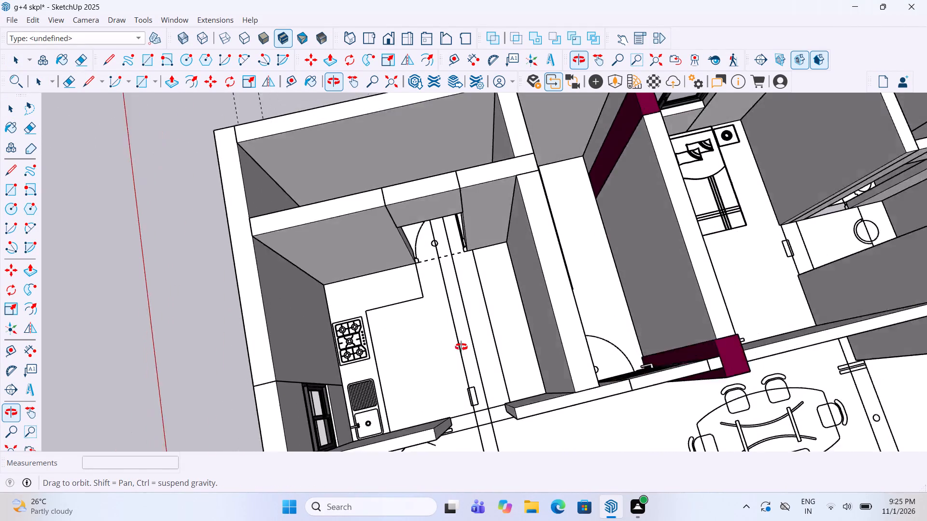
{"action": "middle_click_drag", "start_coordinate": [461, 347], "coordinate": [444, 392]}
{"action": "middle_click_drag", "start_coordinate": [444, 392], "coordinate": [425, 381]}
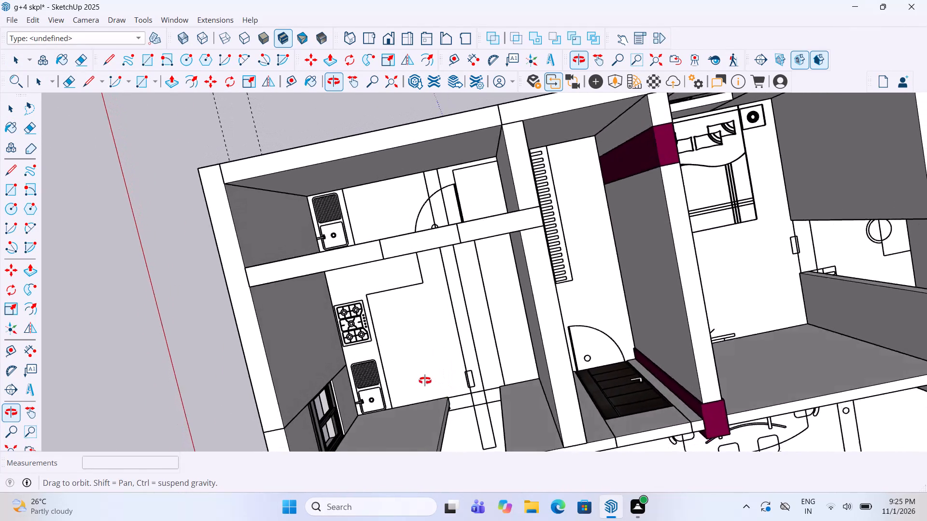
{"action": "middle_click_drag", "start_coordinate": [425, 381], "coordinate": [338, 269]}
{"action": "scroll", "coordinate": [346, 274], "scroll_direction": "down", "scroll_amount": 6}
{"action": "scroll", "coordinate": [607, 297], "scroll_direction": "down", "scroll_amount": 5}
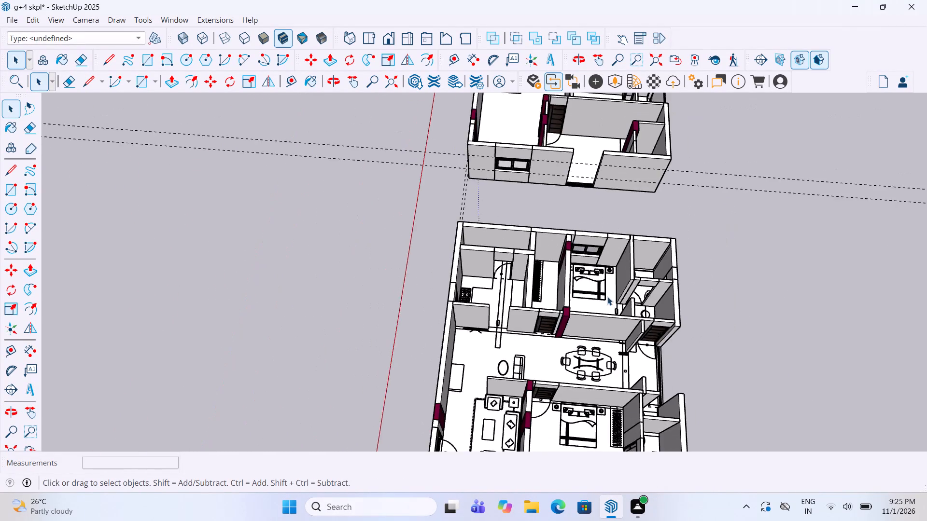
{"action": "scroll", "coordinate": [607, 297], "scroll_direction": "down", "scroll_amount": 7}
{"action": "scroll", "coordinate": [607, 355], "scroll_direction": "down", "scroll_amount": 8}
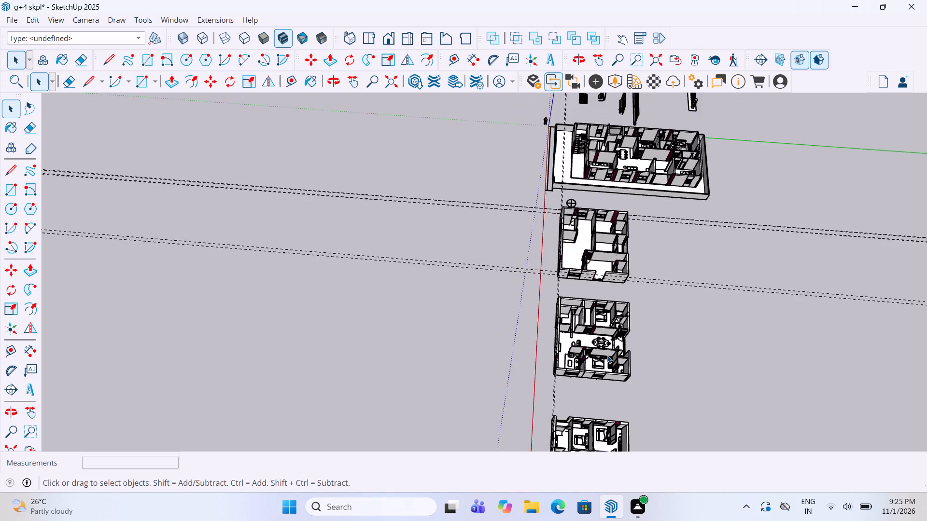
{"action": "scroll", "coordinate": [607, 355], "scroll_direction": "down", "scroll_amount": 4}
Copy the white panelled bathroom door from the ground-floor plan about 167' 4" into the kitchen's rear opening in the farthest plan.
{"action": "scroll", "coordinate": [619, 183], "scroll_direction": "up", "scroll_amount": 17}
{"action": "scroll", "coordinate": [636, 264], "scroll_direction": "up", "scroll_amount": 1}
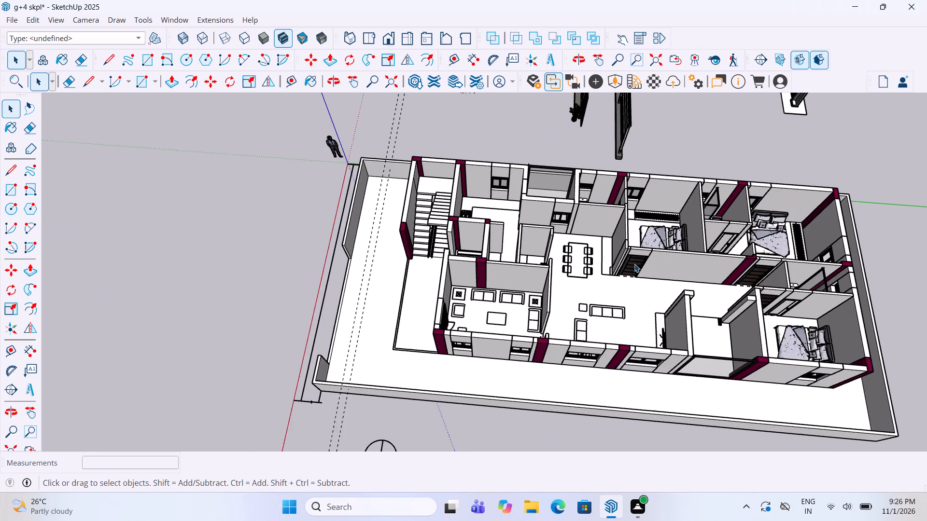
{"action": "scroll", "coordinate": [634, 264], "scroll_direction": "up", "scroll_amount": 1}
{"action": "middle_click_drag", "start_coordinate": [634, 264], "coordinate": [615, 214]}
{"action": "scroll", "coordinate": [629, 260], "scroll_direction": "up", "scroll_amount": 1}
{"action": "scroll", "coordinate": [747, 234], "scroll_direction": "up", "scroll_amount": 1}
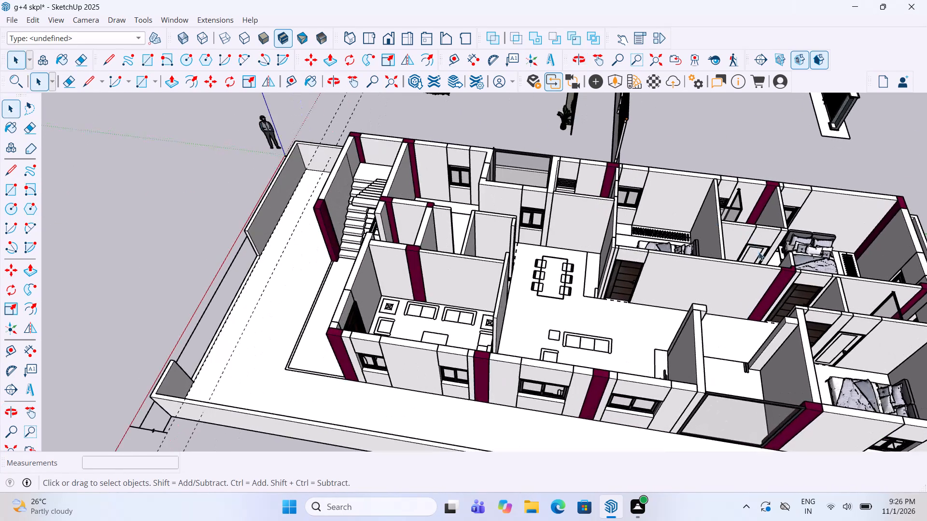
{"action": "scroll", "coordinate": [765, 260], "scroll_direction": "up", "scroll_amount": 8}
{"action": "left_click", "coordinate": [744, 249]}
{"action": "scroll", "coordinate": [744, 249], "scroll_direction": "up", "scroll_amount": 4}
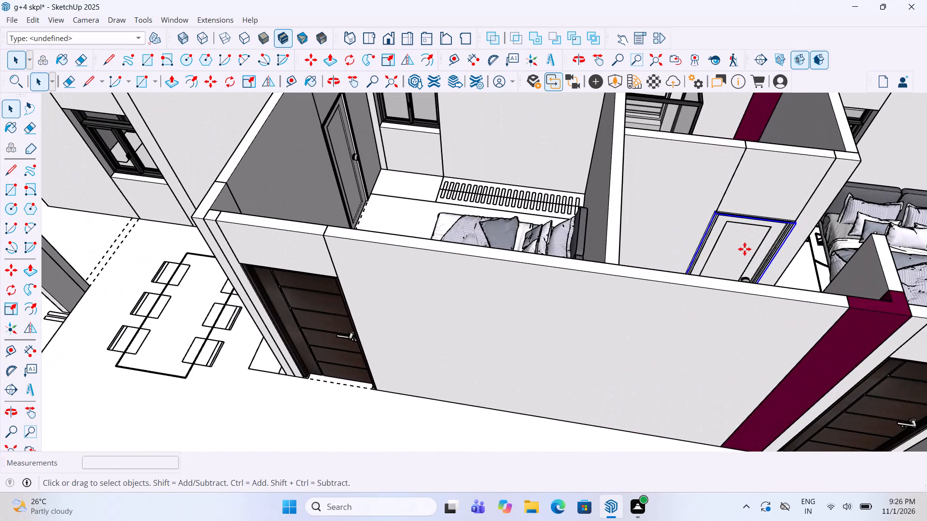
{"action": "key", "text": "m"}
{"action": "middle_click_drag", "start_coordinate": [744, 249], "coordinate": [755, 320]}
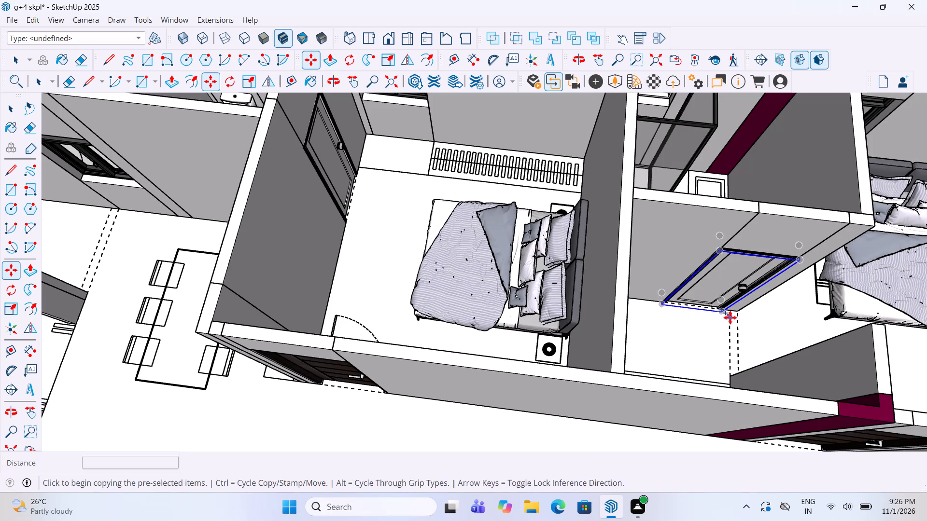
{"action": "left_click", "coordinate": [724, 317]}
{"action": "scroll", "coordinate": [702, 241], "scroll_direction": "down", "scroll_amount": 17}
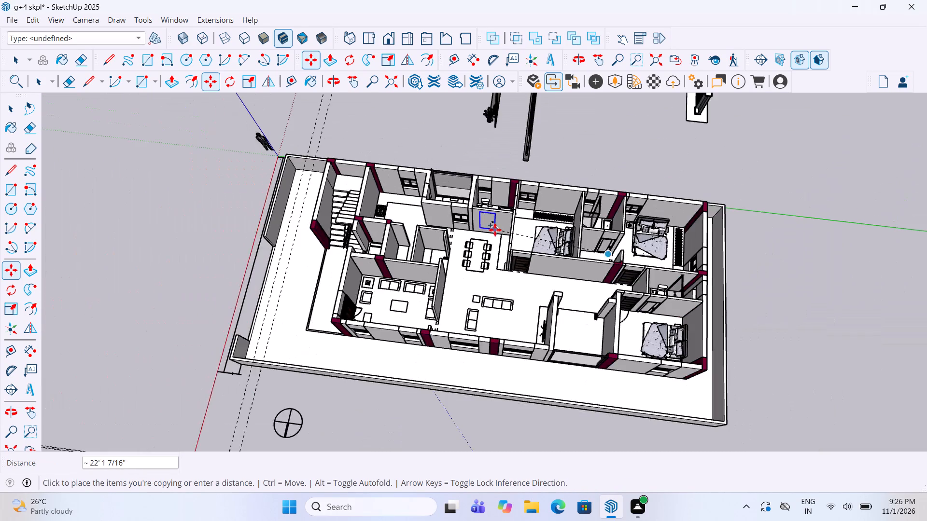
{"action": "scroll", "coordinate": [495, 230], "scroll_direction": "down", "scroll_amount": 7}
{"action": "middle_click_drag", "start_coordinate": [535, 352], "coordinate": [539, 247]}
{"action": "scroll", "coordinate": [546, 216], "scroll_direction": "down", "scroll_amount": 13}
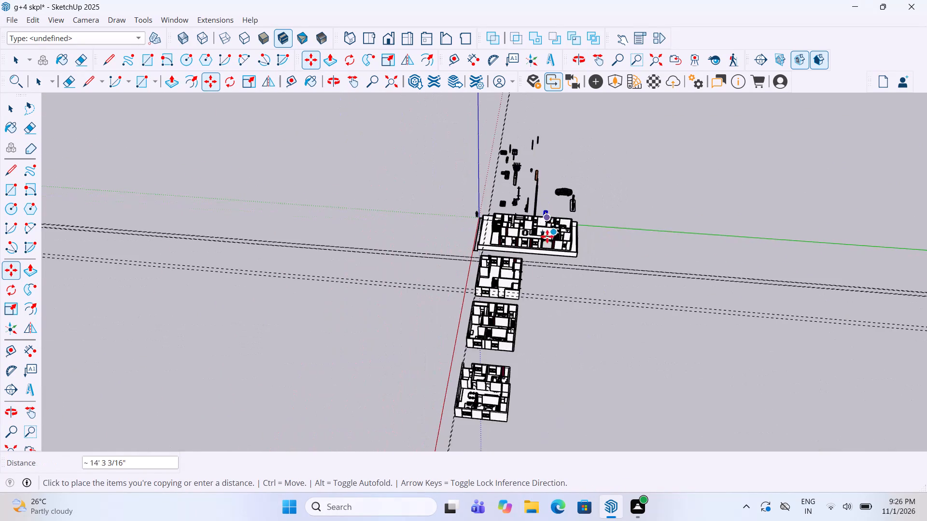
{"action": "scroll", "coordinate": [525, 301], "scroll_direction": "up", "scroll_amount": 5}
{"action": "scroll", "coordinate": [471, 318], "scroll_direction": "up", "scroll_amount": 11}
{"action": "scroll", "coordinate": [514, 300], "scroll_direction": "up", "scroll_amount": 7}
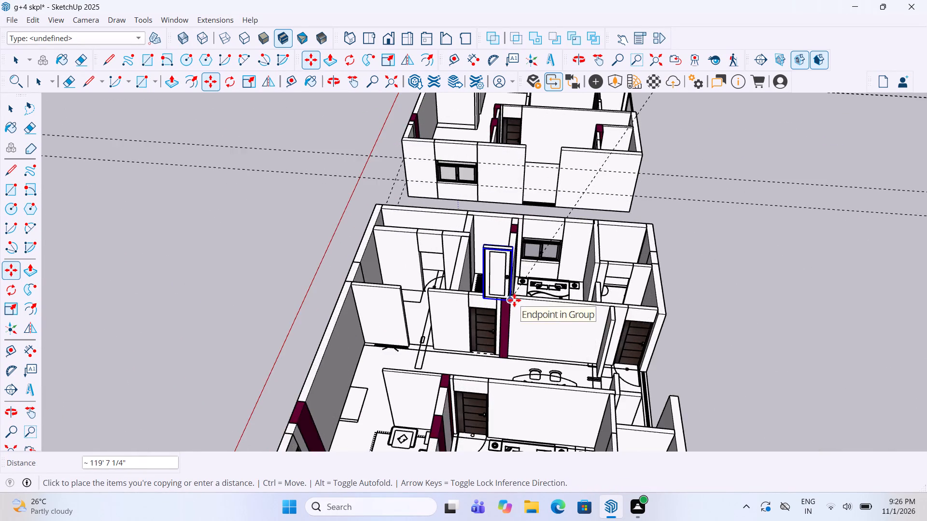
{"action": "scroll", "coordinate": [514, 300], "scroll_direction": "down", "scroll_amount": 14}
{"action": "scroll", "coordinate": [555, 224], "scroll_direction": "up", "scroll_amount": 1}
{"action": "scroll", "coordinate": [555, 224], "scroll_direction": "down", "scroll_amount": 1}
{"action": "scroll", "coordinate": [517, 350], "scroll_direction": "up", "scroll_amount": 11}
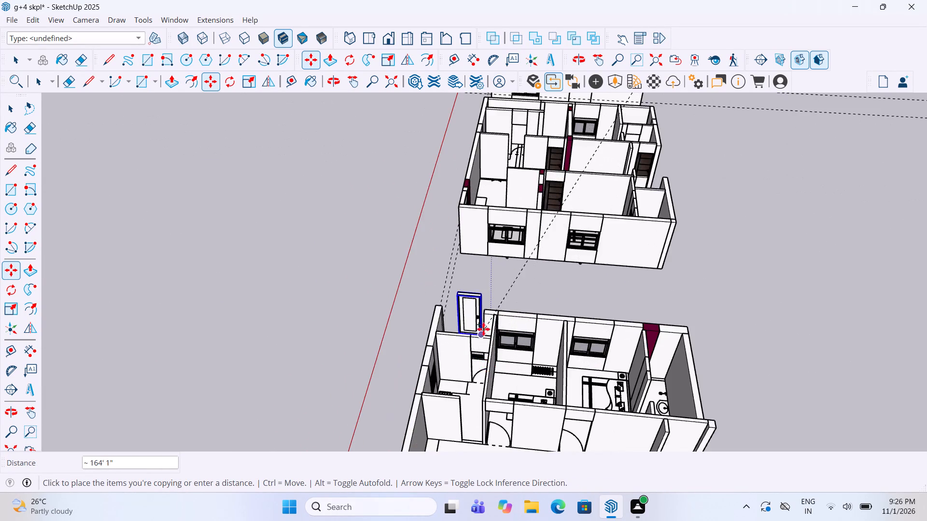
{"action": "scroll", "coordinate": [483, 329], "scroll_direction": "up", "scroll_amount": 4}
{"action": "middle_click_drag", "start_coordinate": [499, 363], "coordinate": [501, 373]}
{"action": "scroll", "coordinate": [462, 434], "scroll_direction": "up", "scroll_amount": 9}
{"action": "middle_click_drag", "start_coordinate": [487, 408], "coordinate": [503, 413]}
{"action": "scroll", "coordinate": [510, 417], "scroll_direction": "up", "scroll_amount": 5}
{"action": "left_click", "coordinate": [557, 413]}
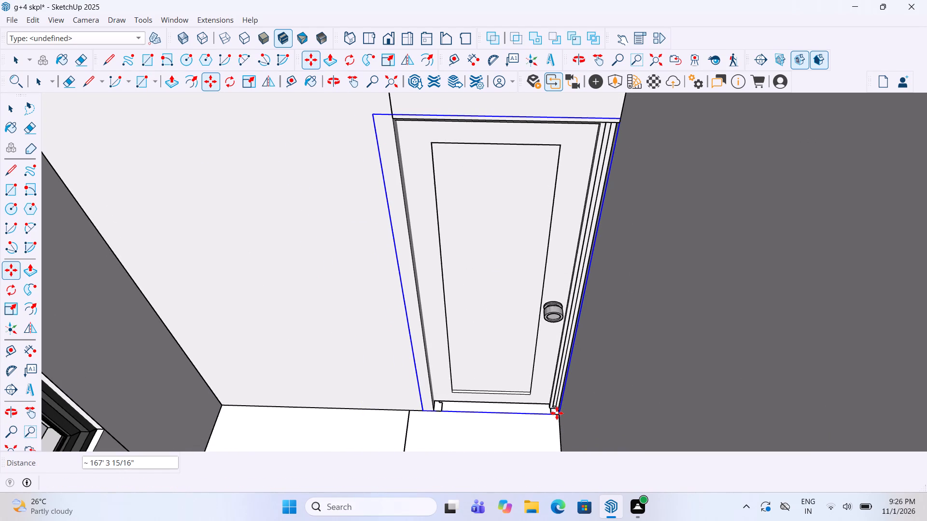
Scale the copied white kitchen door narrower so that it fits the width of its opening.
{"action": "key", "text": "s"}
{"action": "left_click_drag", "start_coordinate": [405, 292], "coordinate": [408, 294]}
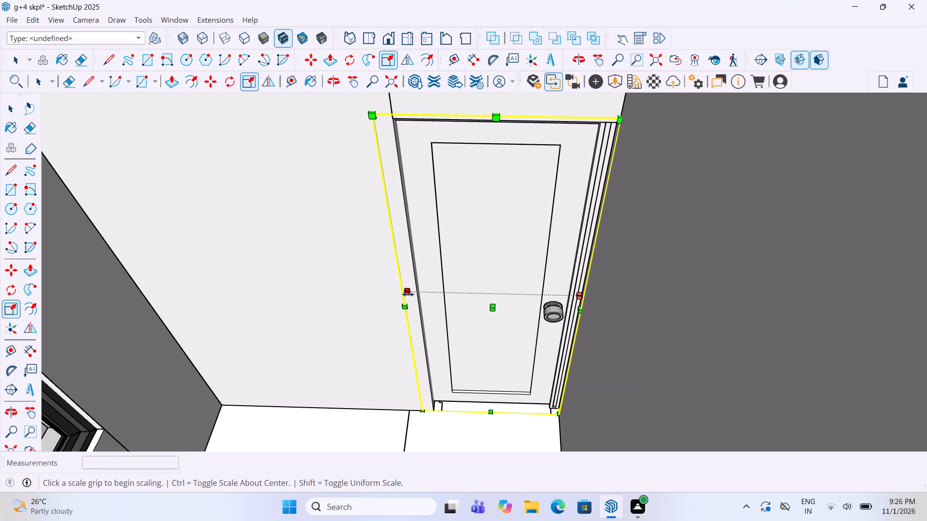
{"action": "left_click_drag", "start_coordinate": [408, 294], "coordinate": [420, 298]}
{"action": "key", "text": "space"}
{"action": "left_click", "coordinate": [429, 456]}
{"action": "left_click", "coordinate": [439, 435]}
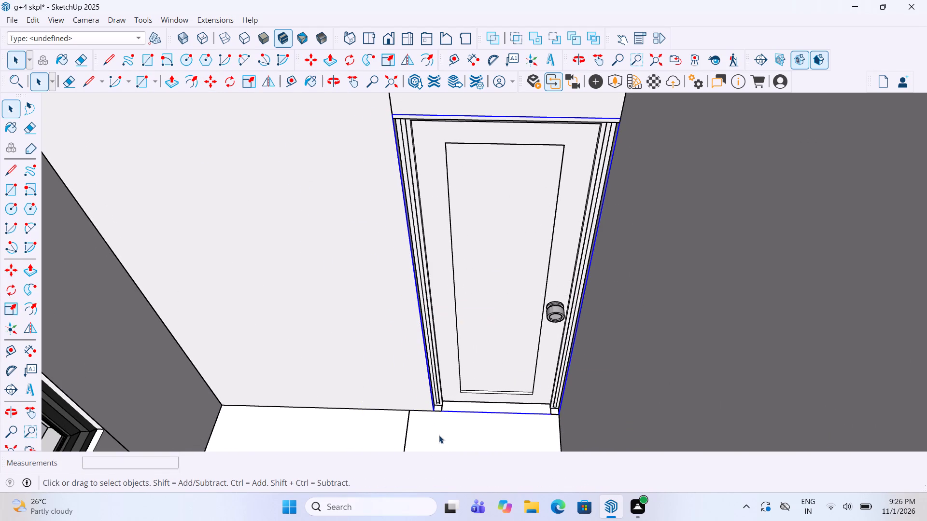
{"action": "scroll", "coordinate": [442, 341], "scroll_direction": "down", "scroll_amount": 15}
{"action": "left_click", "coordinate": [204, 222]}
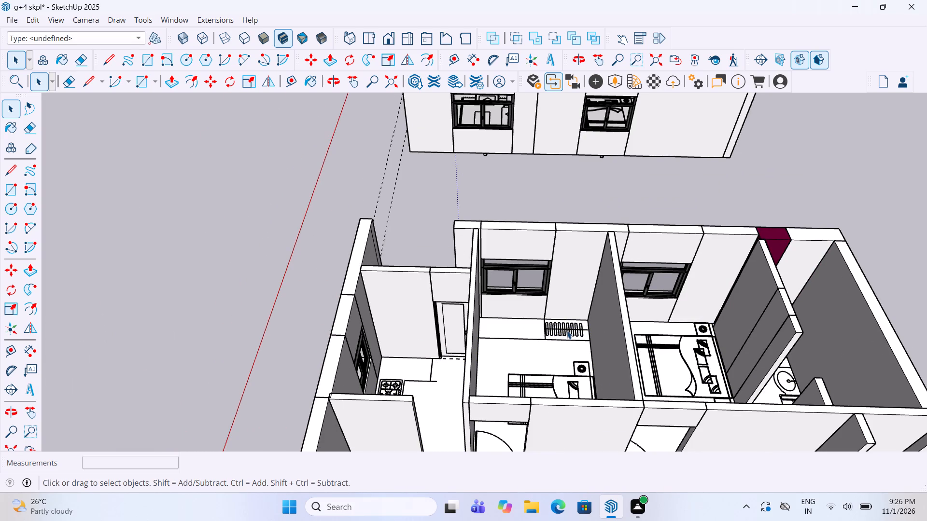
Copy the dark wooden bedroom door from the neighbouring plan about 46' 6" into the bedroom opening beside the kitchen in the farthest plan.
{"action": "scroll", "coordinate": [571, 335], "scroll_direction": "down", "scroll_amount": 4}
{"action": "middle_click_drag", "start_coordinate": [567, 415], "coordinate": [553, 406]}
{"action": "scroll", "coordinate": [567, 415], "scroll_direction": "up", "scroll_amount": 1}
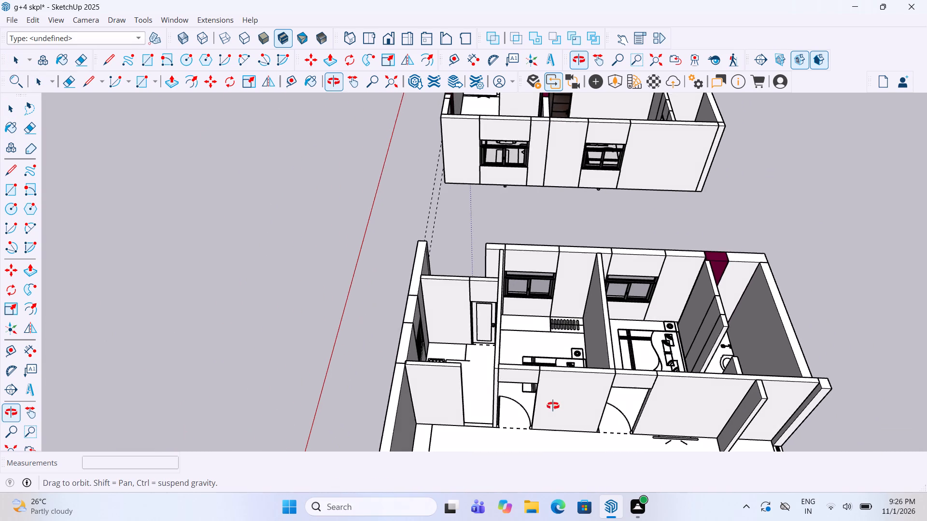
{"action": "middle_click_drag", "start_coordinate": [553, 406], "coordinate": [551, 403]}
{"action": "scroll", "coordinate": [569, 266], "scroll_direction": "down", "scroll_amount": 6}
{"action": "scroll", "coordinate": [598, 115], "scroll_direction": "up", "scroll_amount": 10}
{"action": "left_click", "coordinate": [547, 277]}
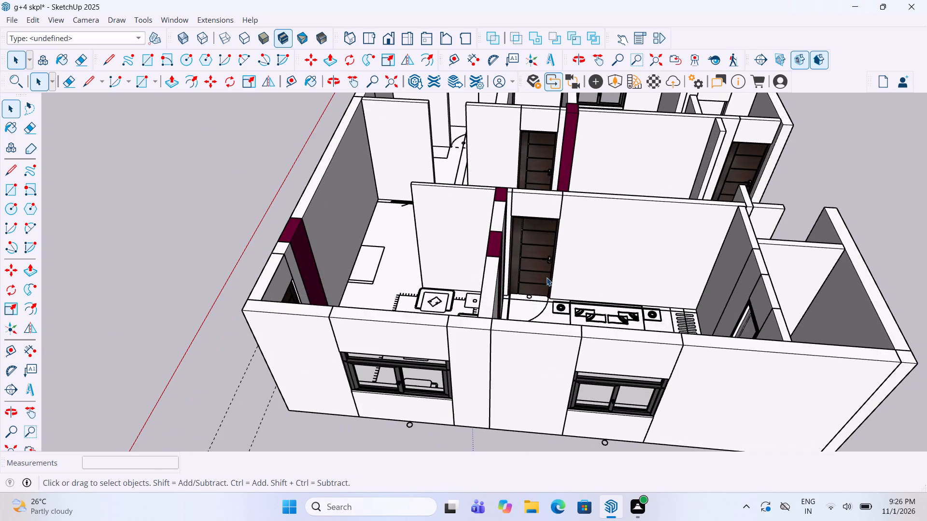
{"action": "scroll", "coordinate": [547, 277], "scroll_direction": "up", "scroll_amount": 5}
{"action": "key", "text": "m"}
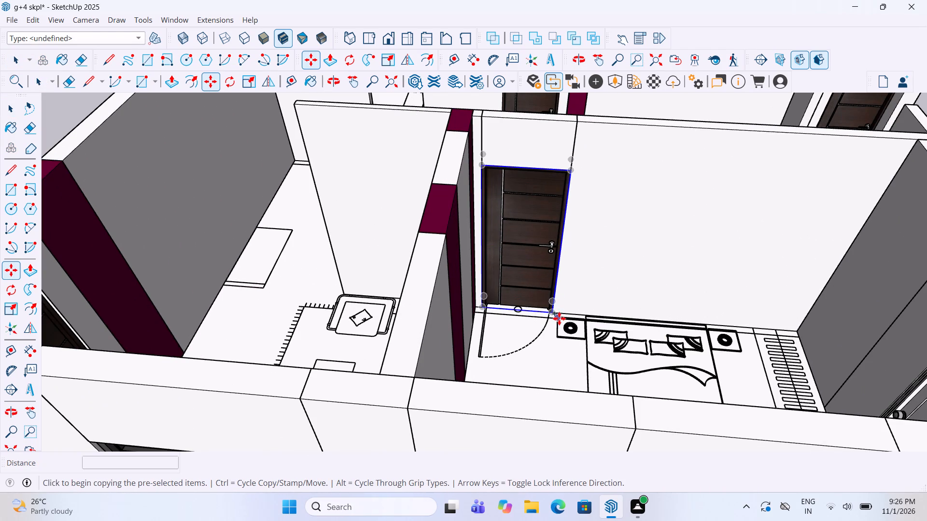
{"action": "left_click", "coordinate": [551, 312]}
{"action": "scroll", "coordinate": [602, 233], "scroll_direction": "down", "scroll_amount": 13}
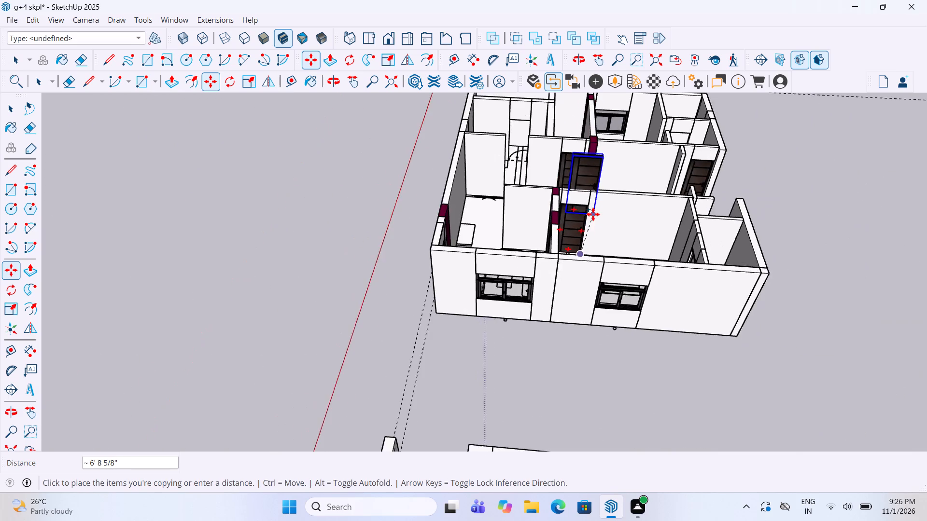
{"action": "scroll", "coordinate": [593, 214], "scroll_direction": "down", "scroll_amount": 8}
{"action": "scroll", "coordinate": [582, 384], "scroll_direction": "up", "scroll_amount": 13}
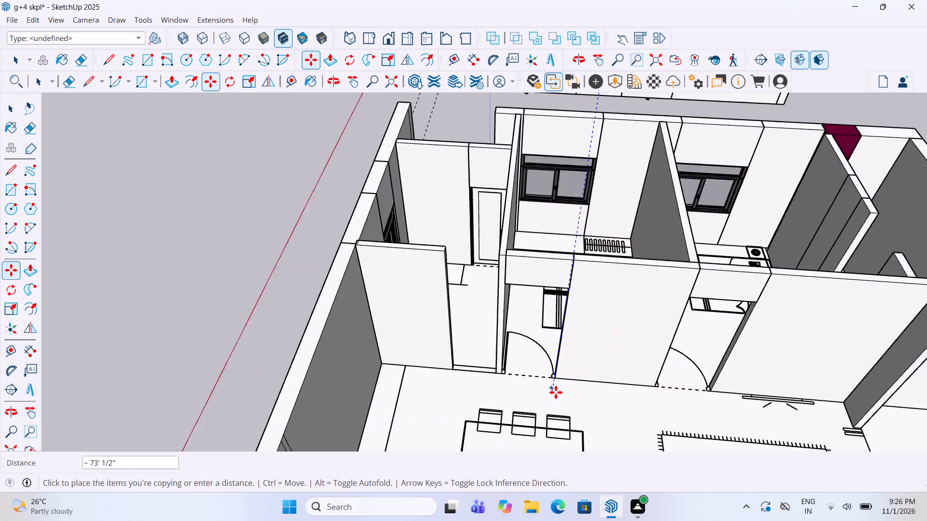
{"action": "scroll", "coordinate": [556, 392], "scroll_direction": "up", "scroll_amount": 6}
{"action": "left_click", "coordinate": [553, 365]}
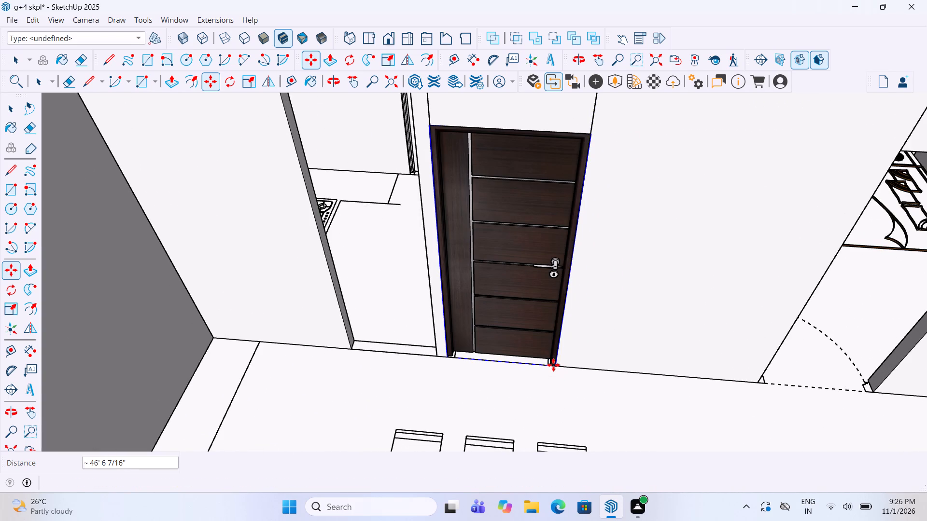
Copy that dark wooden door along the same wall into the opening of the adjoining second bedroom.
{"action": "key", "text": "m"}
{"action": "left_click", "coordinate": [558, 371]}
{"action": "scroll", "coordinate": [535, 369], "scroll_direction": "down", "scroll_amount": 4}
{"action": "scroll", "coordinate": [774, 400], "scroll_direction": "up", "scroll_amount": 4}
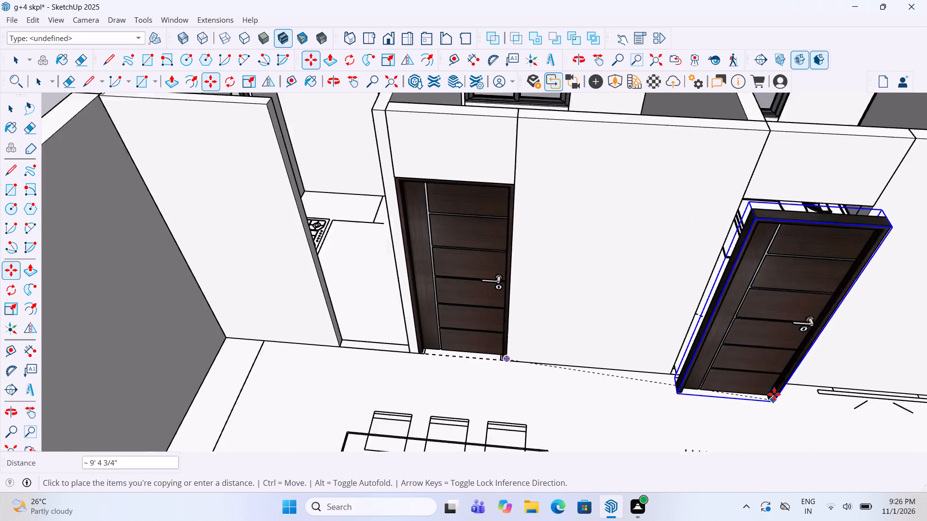
{"action": "left_click", "coordinate": [765, 382]}
{"action": "key", "text": "space"}
{"action": "left_click", "coordinate": [576, 413]}
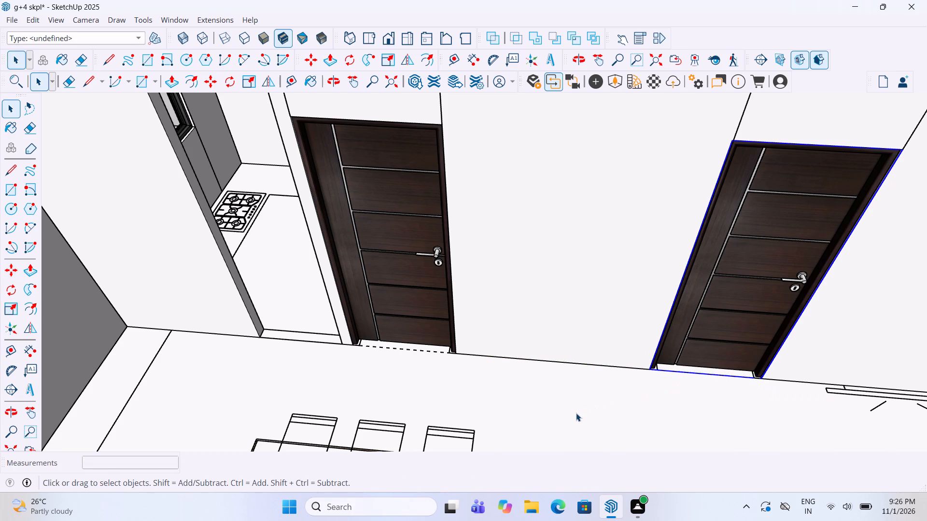
Examine the farthest plan's kitchen, bedroom and living areas for door openings still left empty.
{"action": "scroll", "coordinate": [496, 362], "scroll_direction": "down", "scroll_amount": 5}
{"action": "scroll", "coordinate": [586, 520], "scroll_direction": "down", "scroll_amount": 6}
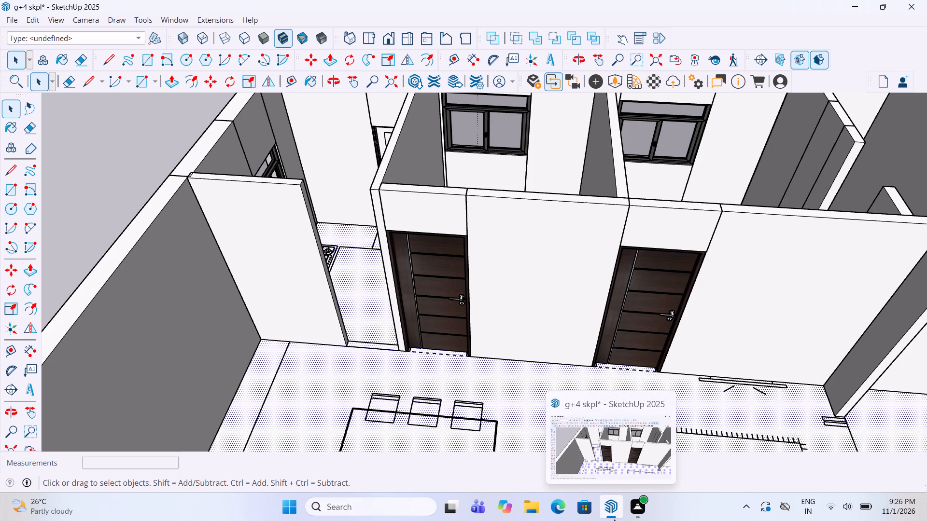
{"action": "scroll", "coordinate": [570, 506], "scroll_direction": "down", "scroll_amount": 6}
{"action": "scroll", "coordinate": [471, 339], "scroll_direction": "down", "scroll_amount": 7}
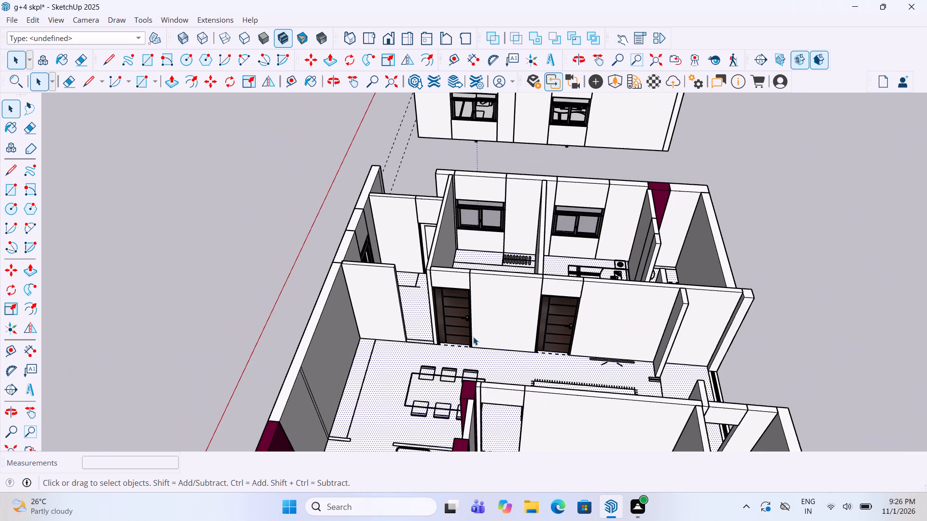
{"action": "key", "text": "Escape"}
{"action": "scroll", "coordinate": [473, 337], "scroll_direction": "down", "scroll_amount": 6}
{"action": "left_click", "coordinate": [779, 284]}
{"action": "middle_click_drag", "start_coordinate": [534, 316], "coordinate": [566, 336]}
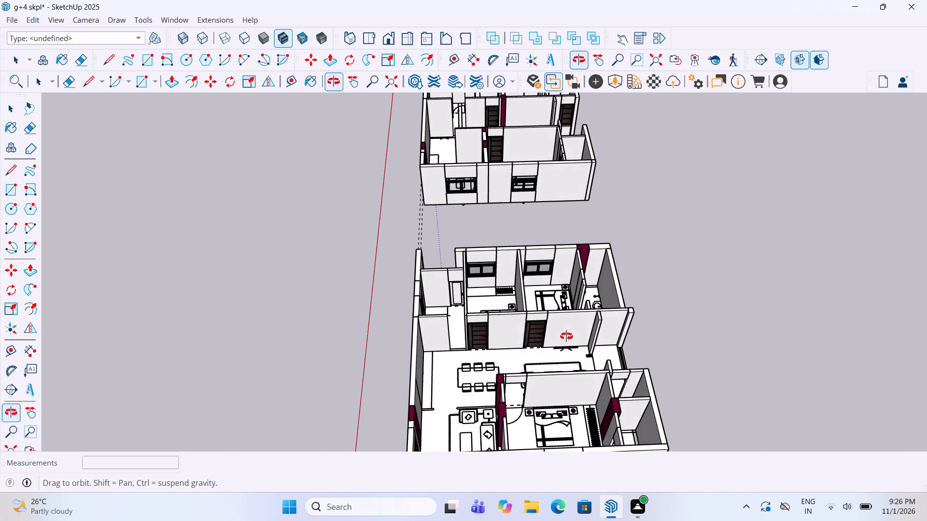
{"action": "middle_click_drag", "start_coordinate": [566, 336], "coordinate": [601, 430]}
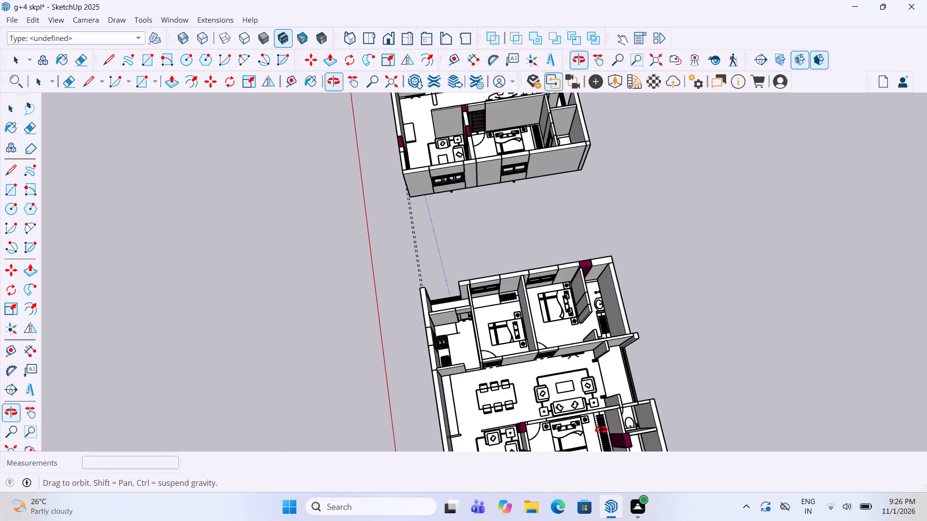
{"action": "middle_click_drag", "start_coordinate": [601, 430], "coordinate": [647, 434]}
{"action": "scroll", "coordinate": [651, 286], "scroll_direction": "up", "scroll_amount": 5}
{"action": "scroll", "coordinate": [651, 286], "scroll_direction": "down", "scroll_amount": 3}
{"action": "middle_click_drag", "start_coordinate": [651, 286], "coordinate": [630, 271]}
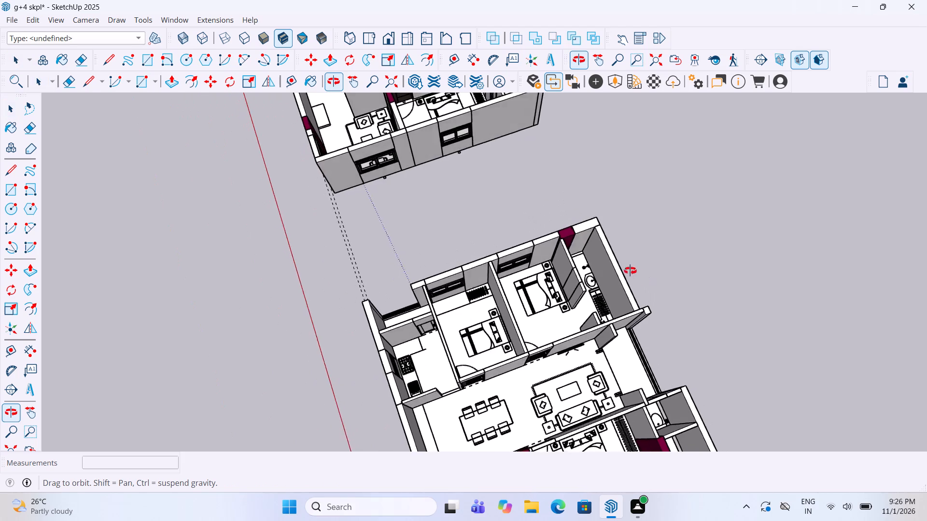
{"action": "middle_click_drag", "start_coordinate": [630, 271], "coordinate": [467, 165]}
{"action": "scroll", "coordinate": [492, 187], "scroll_direction": "down", "scroll_amount": 4}
{"action": "scroll", "coordinate": [449, 313], "scroll_direction": "up", "scroll_amount": 6}
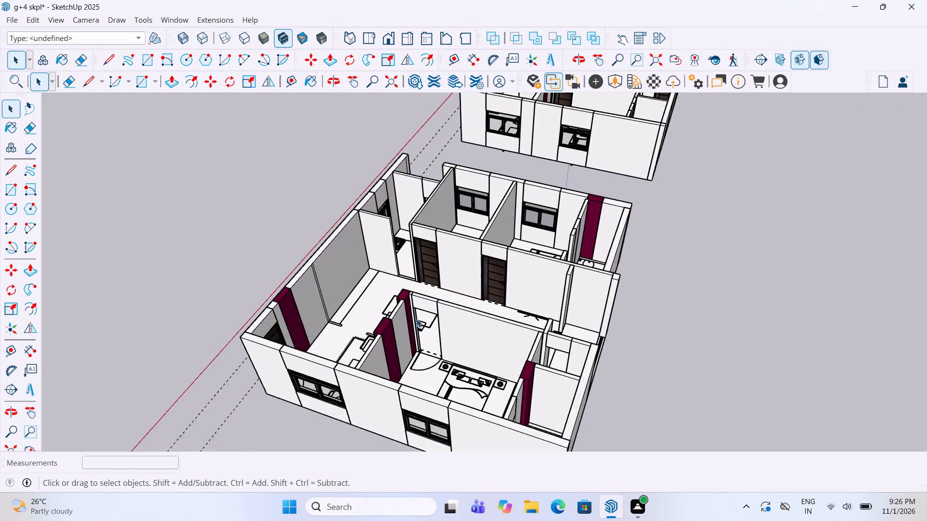
Copy the bedroom door beside the kitchen about 11' 10" across the dining area into the bedroom opening beside the maroon columns.
{"action": "middle_click_drag", "start_coordinate": [418, 320], "coordinate": [443, 336]}
{"action": "scroll", "coordinate": [462, 280], "scroll_direction": "up", "scroll_amount": 2}
{"action": "left_click", "coordinate": [429, 265]}
{"action": "scroll", "coordinate": [434, 274], "scroll_direction": "up", "scroll_amount": 4}
{"action": "key", "text": "m"}
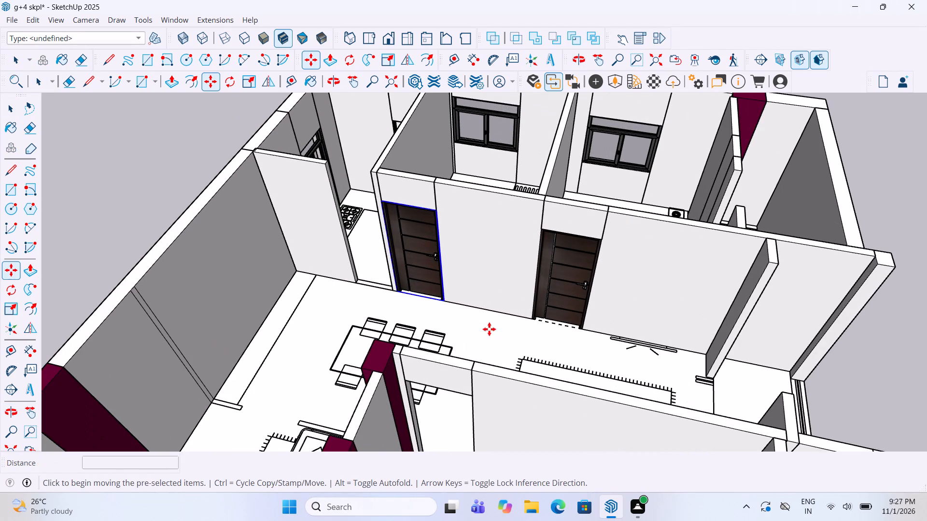
{"action": "left_click", "coordinate": [446, 307]}
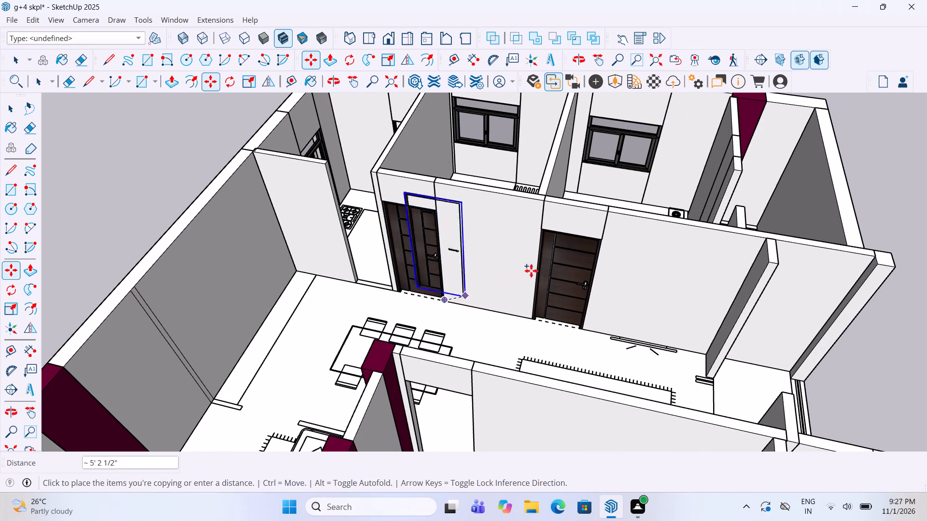
{"action": "scroll", "coordinate": [535, 266], "scroll_direction": "down", "scroll_amount": 5}
{"action": "scroll", "coordinate": [486, 390], "scroll_direction": "up", "scroll_amount": 14}
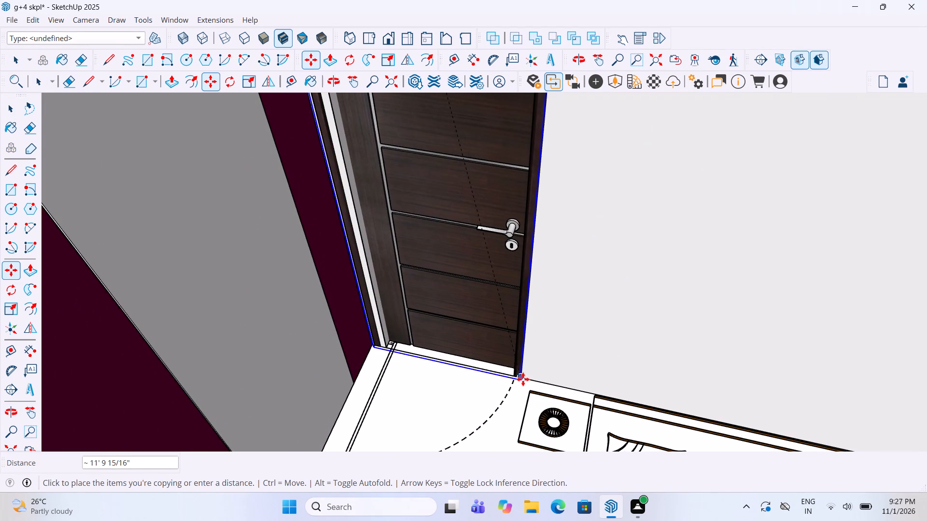
{"action": "left_click", "coordinate": [523, 379]}
Scale the copied bedroom door narrower on its maroon-column side so that it fits the opening.
{"action": "scroll", "coordinate": [523, 382], "scroll_direction": "down", "scroll_amount": 5}
{"action": "middle_click_drag", "start_coordinate": [449, 367], "coordinate": [467, 360]}
{"action": "key", "text": "s"}
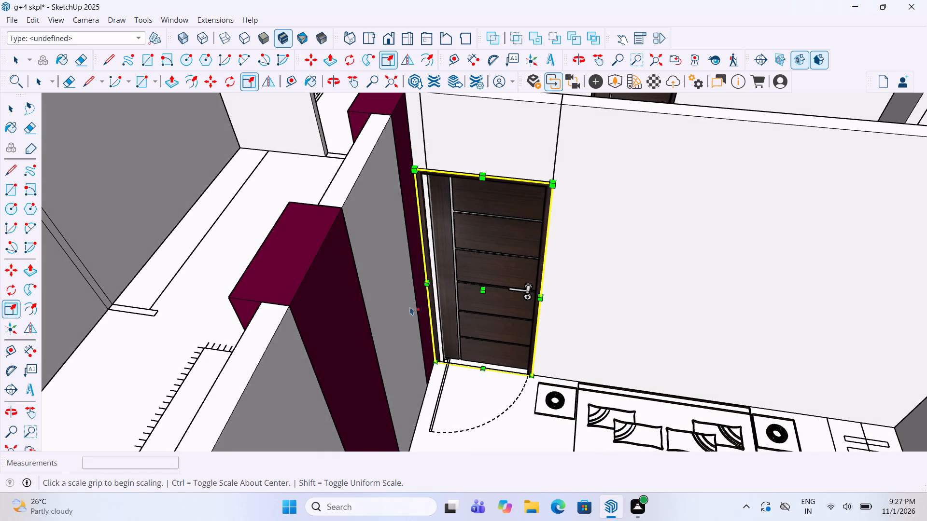
{"action": "left_click_drag", "start_coordinate": [431, 275], "coordinate": [437, 279]}
{"action": "key", "text": "space"}
{"action": "left_click", "coordinate": [478, 407]}
{"action": "scroll", "coordinate": [476, 394], "scroll_direction": "down", "scroll_amount": 4}
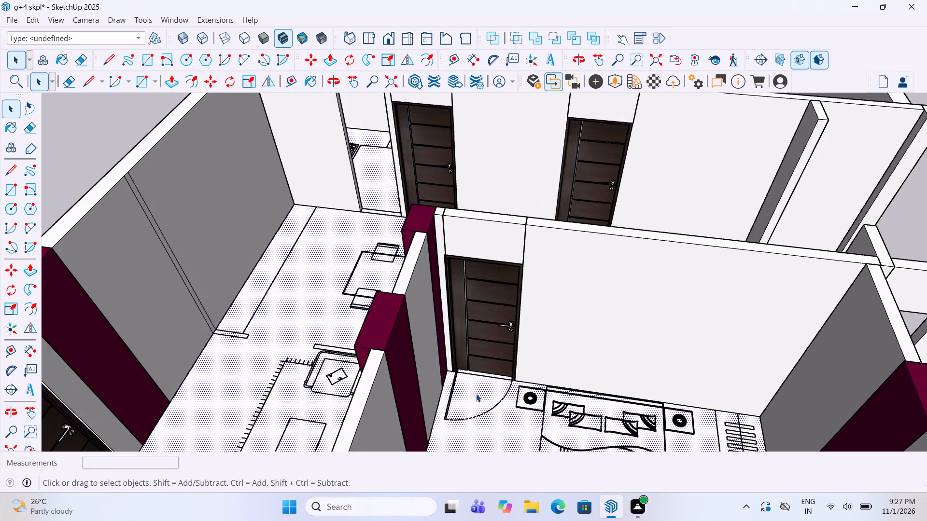
Flip the dark wooden door in the bedroom opening beside the maroon columns top to bottom.
{"action": "middle_click_drag", "start_coordinate": [480, 347], "coordinate": [8, 491]}
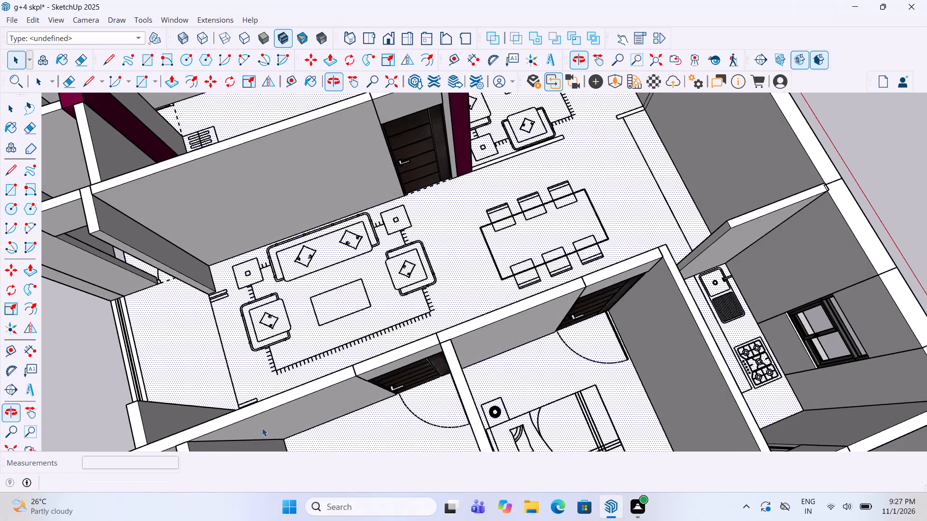
{"action": "scroll", "coordinate": [352, 386], "scroll_direction": "down", "scroll_amount": 1}
{"action": "scroll", "coordinate": [421, 93], "scroll_direction": "up", "scroll_amount": 10}
{"action": "middle_click_drag", "start_coordinate": [401, 143], "coordinate": [387, 135]}
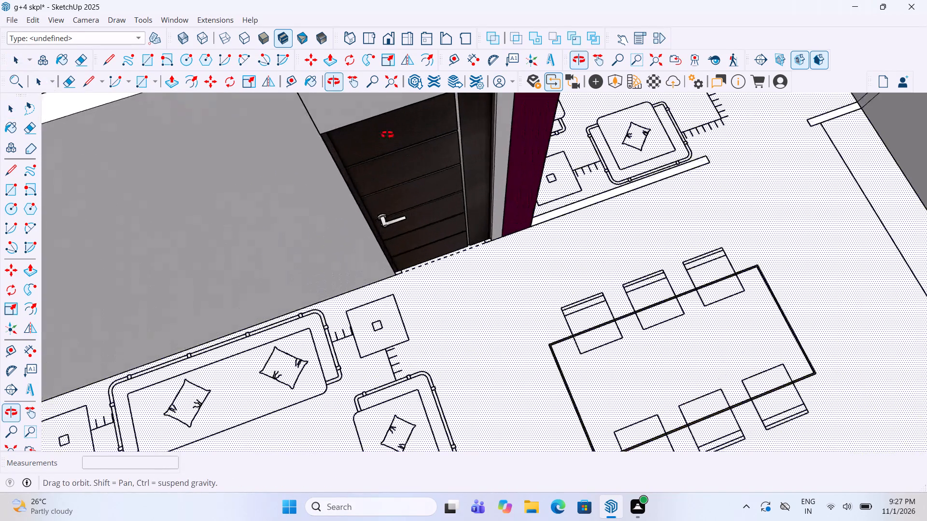
{"action": "middle_click_drag", "start_coordinate": [387, 135], "coordinate": [369, 104]}
{"action": "scroll", "coordinate": [374, 118], "scroll_direction": "down", "scroll_amount": 6}
{"action": "middle_click_drag", "start_coordinate": [464, 353], "coordinate": [455, 242]}
{"action": "scroll", "coordinate": [433, 151], "scroll_direction": "up", "scroll_amount": 3}
{"action": "middle_click", "coordinate": [433, 151]}
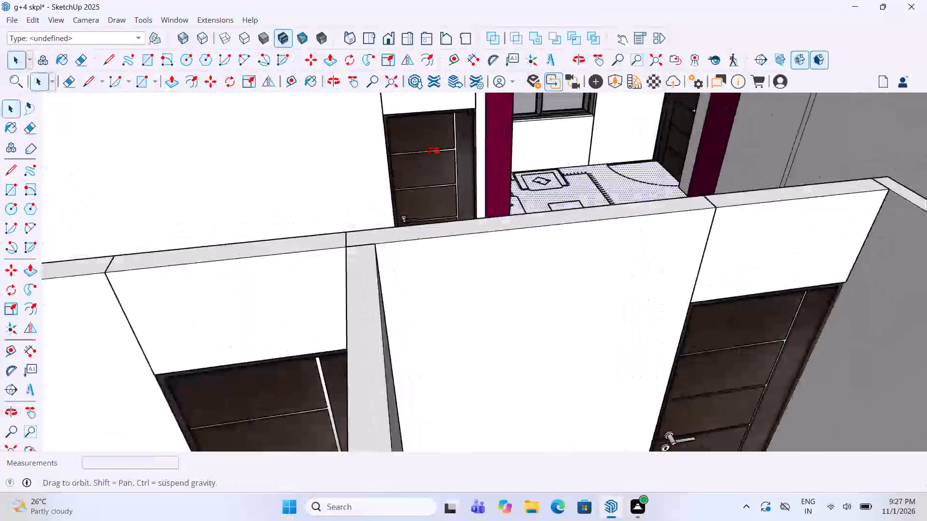
{"action": "scroll", "coordinate": [433, 151], "scroll_direction": "up", "scroll_amount": 2}
{"action": "left_click", "coordinate": [421, 199]}
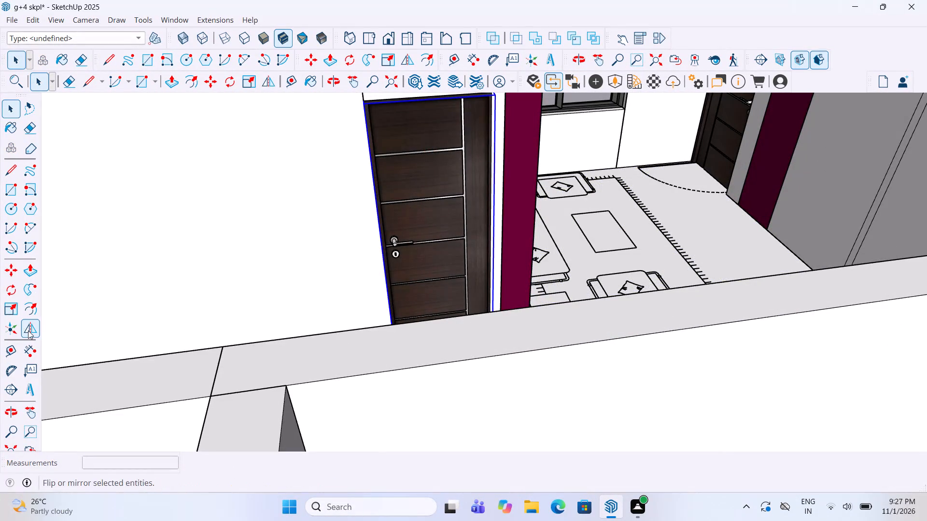
{"action": "left_click", "coordinate": [30, 330]}
{"action": "left_click", "coordinate": [440, 190]}
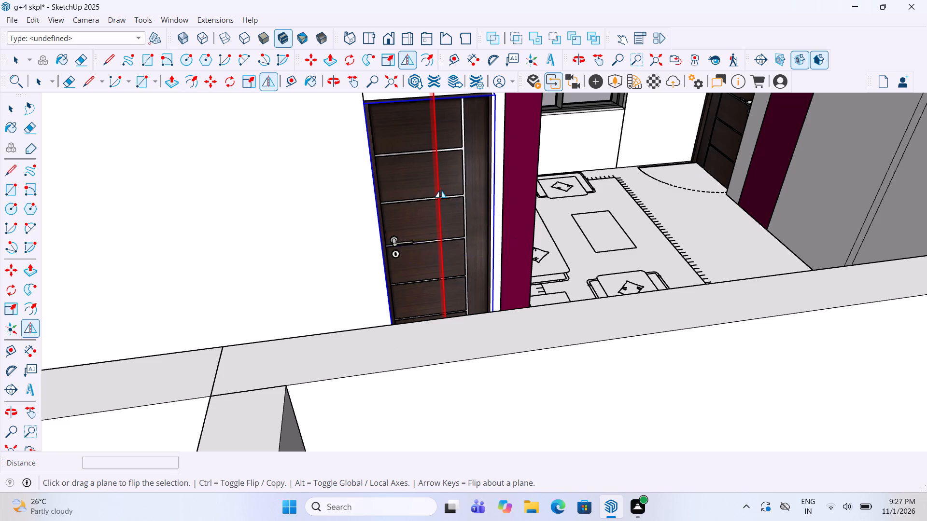
{"action": "left_click", "coordinate": [440, 190]}
{"action": "middle_click_drag", "start_coordinate": [440, 190], "coordinate": [430, 204]}
{"action": "double_click", "coordinate": [417, 256]}
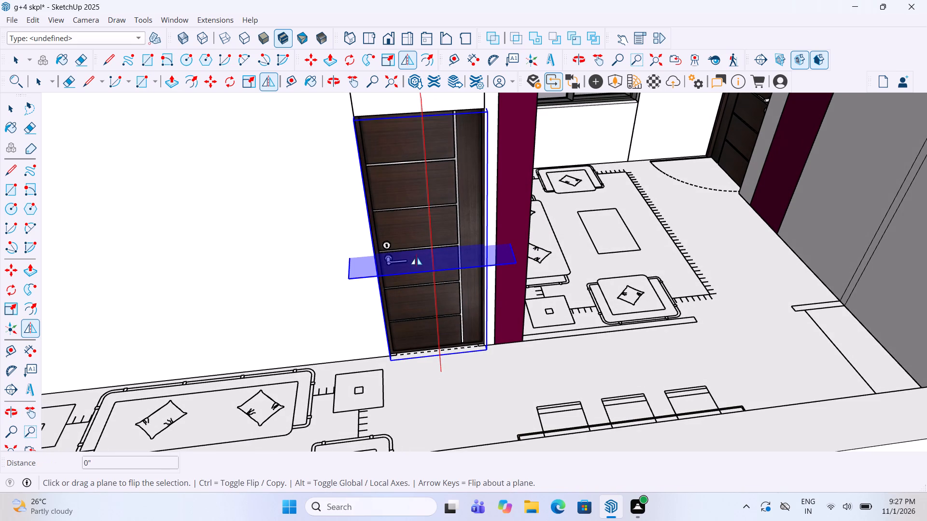
{"action": "key", "text": "space"}
{"action": "left_click", "coordinate": [430, 376]}
Examine the farthest plan from all sides for door openings that are still empty.
{"action": "scroll", "coordinate": [445, 283], "scroll_direction": "down", "scroll_amount": 3}
{"action": "scroll", "coordinate": [444, 241], "scroll_direction": "up", "scroll_amount": 4}
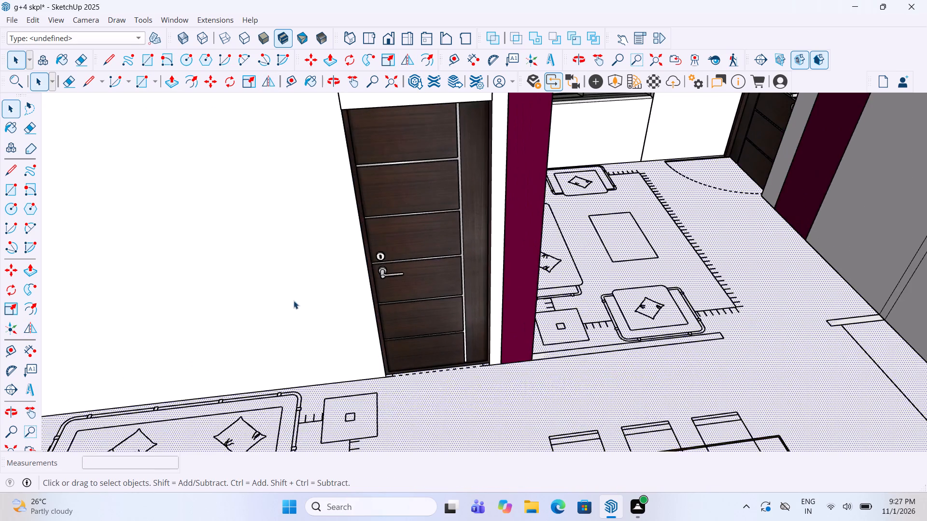
{"action": "scroll", "coordinate": [278, 303], "scroll_direction": "up", "scroll_amount": 5}
{"action": "scroll", "coordinate": [406, 256], "scroll_direction": "up", "scroll_amount": 6}
{"action": "scroll", "coordinate": [527, 402], "scroll_direction": "down", "scroll_amount": 8}
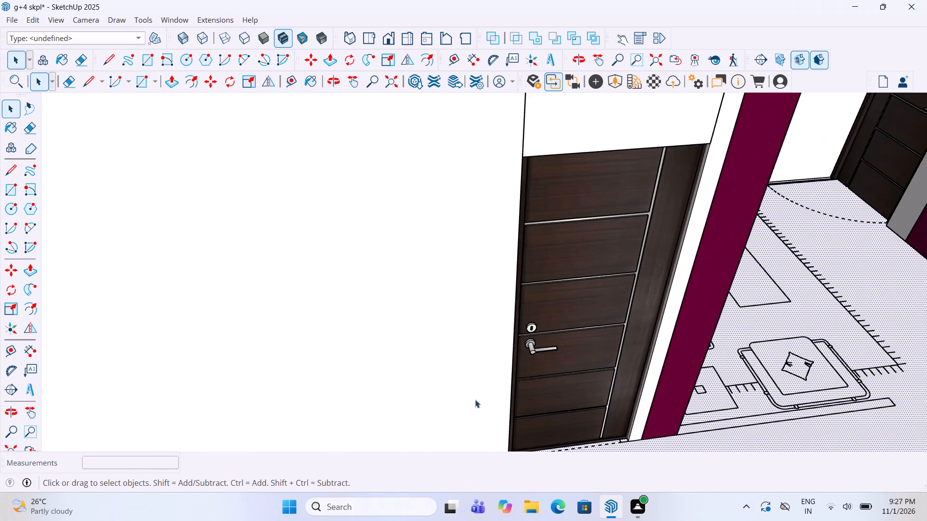
{"action": "scroll", "coordinate": [472, 396], "scroll_direction": "down", "scroll_amount": 11}
{"action": "scroll", "coordinate": [482, 258], "scroll_direction": "down", "scroll_amount": 7}
{"action": "middle_click_drag", "start_coordinate": [492, 280], "coordinate": [835, 275]}
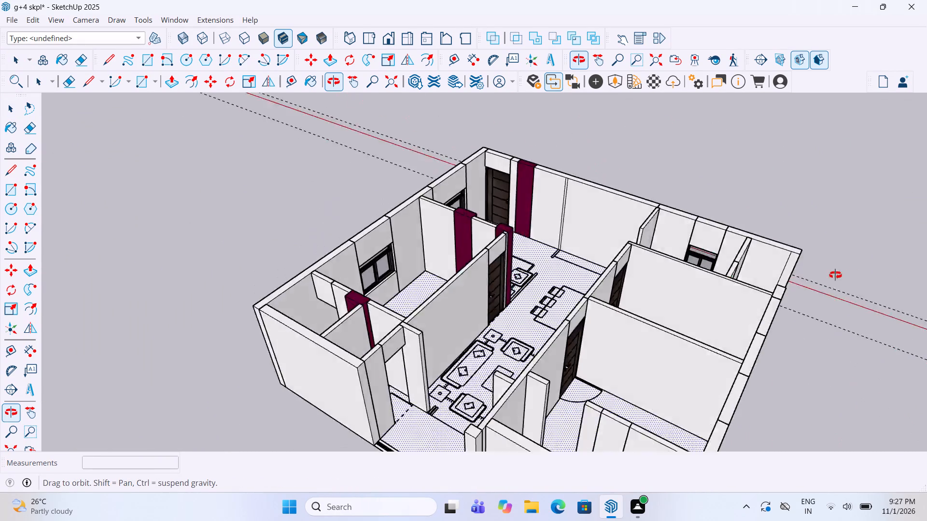
{"action": "middle_click_drag", "start_coordinate": [835, 275], "coordinate": [856, 273]}
{"action": "middle_click_drag", "start_coordinate": [526, 315], "coordinate": [581, 387]}
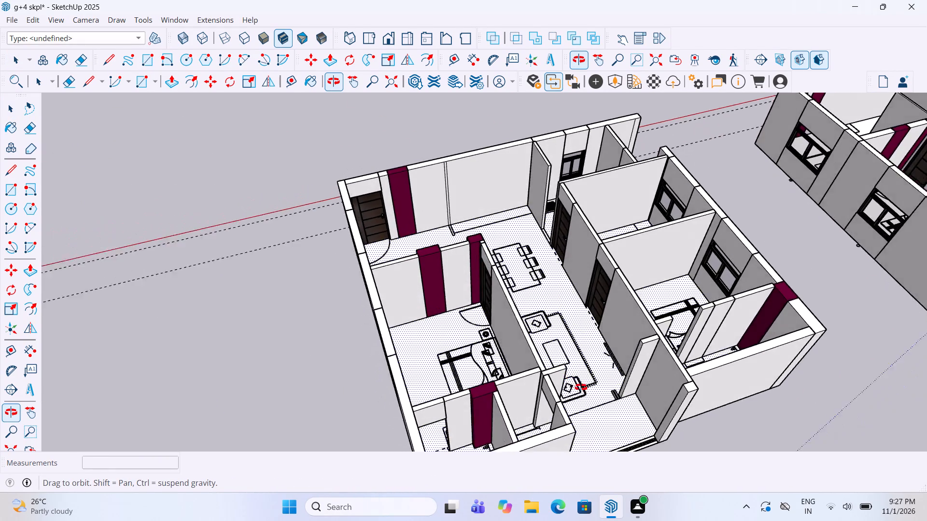
{"action": "middle_click_drag", "start_coordinate": [581, 387], "coordinate": [314, 425]}
{"action": "middle_click_drag", "start_coordinate": [305, 422], "coordinate": [279, 369]}
{"action": "middle_click_drag", "start_coordinate": [267, 349], "coordinate": [254, 338]}
{"action": "middle_click_drag", "start_coordinate": [210, 323], "coordinate": [176, 323]}
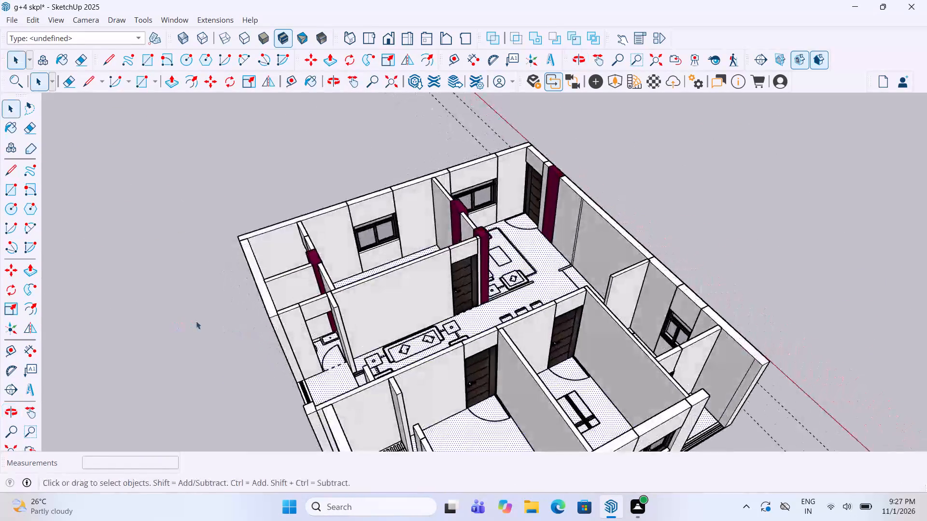
Copy the white panelled bathroom door from the large ground-floor plan about 181' 4 5/8" into the farthest plan's bathroom opening beside the living area.
{"action": "scroll", "coordinate": [443, 300], "scroll_direction": "down", "scroll_amount": 19}
{"action": "scroll", "coordinate": [502, 396], "scroll_direction": "up", "scroll_amount": 7}
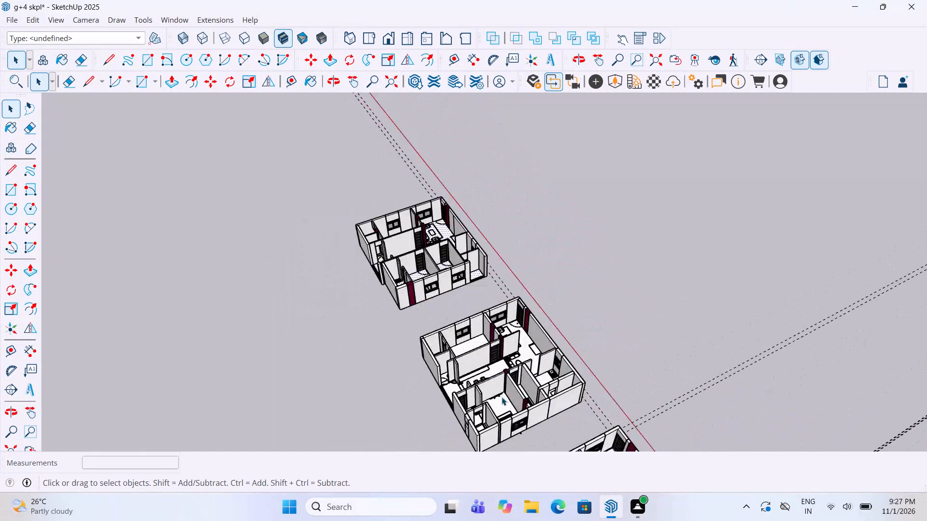
{"action": "scroll", "coordinate": [502, 397], "scroll_direction": "up", "scroll_amount": 5}
{"action": "scroll", "coordinate": [464, 260], "scroll_direction": "down", "scroll_amount": 13}
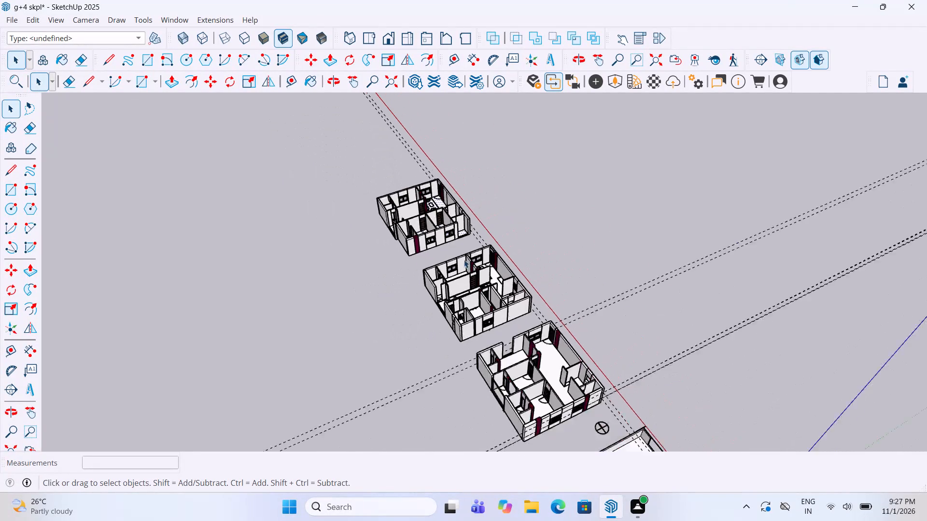
{"action": "scroll", "coordinate": [472, 235], "scroll_direction": "down", "scroll_amount": 6}
{"action": "scroll", "coordinate": [507, 316], "scroll_direction": "up", "scroll_amount": 5}
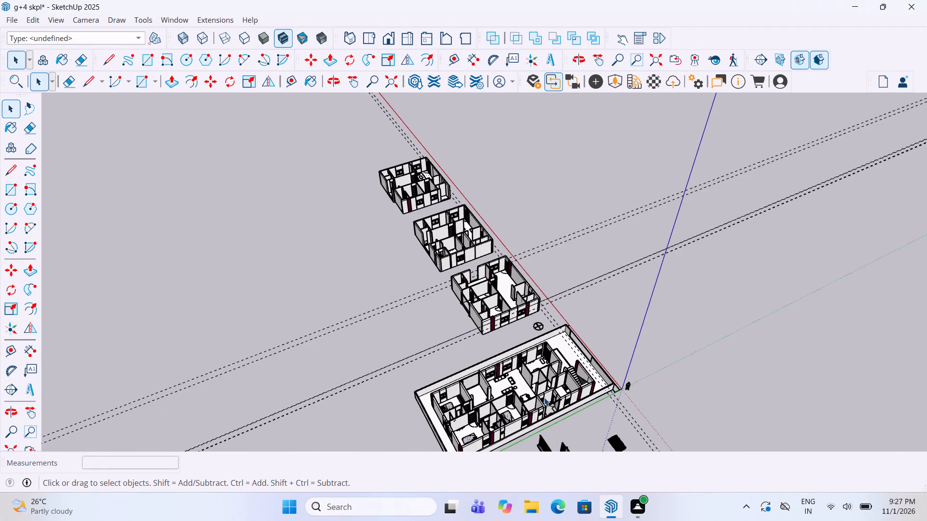
{"action": "scroll", "coordinate": [544, 398], "scroll_direction": "up", "scroll_amount": 14}
{"action": "middle_click_drag", "start_coordinate": [545, 419], "coordinate": [467, 387]}
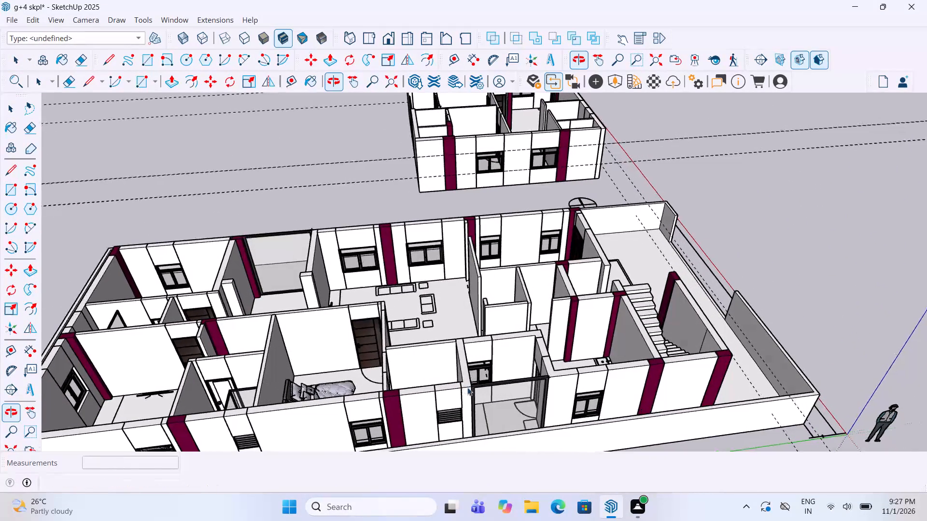
{"action": "scroll", "coordinate": [371, 358], "scroll_direction": "down", "scroll_amount": 4}
{"action": "scroll", "coordinate": [171, 384], "scroll_direction": "up", "scroll_amount": 4}
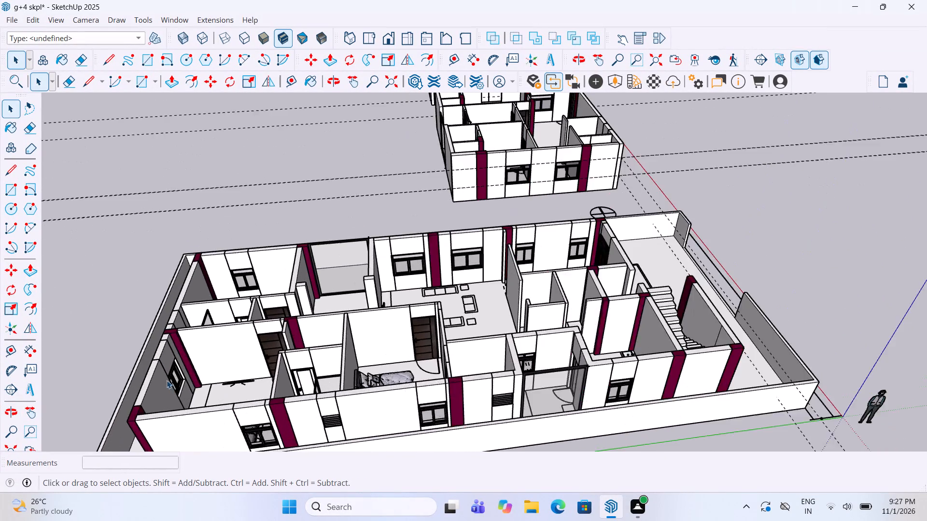
{"action": "scroll", "coordinate": [347, 379], "scroll_direction": "up", "scroll_amount": 14}
{"action": "middle_click_drag", "start_coordinate": [282, 385], "coordinate": [336, 398]}
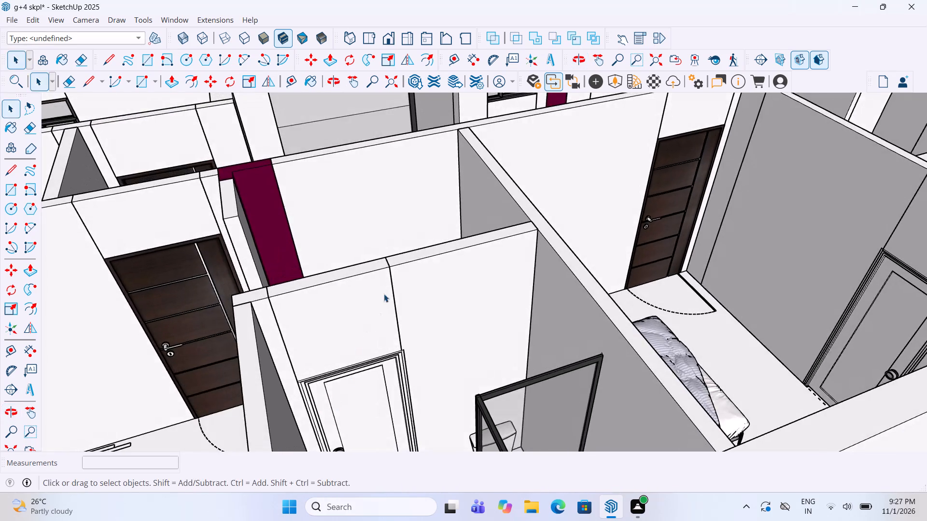
{"action": "scroll", "coordinate": [384, 294], "scroll_direction": "down", "scroll_amount": 6}
{"action": "middle_click_drag", "start_coordinate": [384, 294], "coordinate": [392, 327]}
{"action": "scroll", "coordinate": [392, 385], "scroll_direction": "up", "scroll_amount": 2}
{"action": "left_click", "coordinate": [395, 405]}
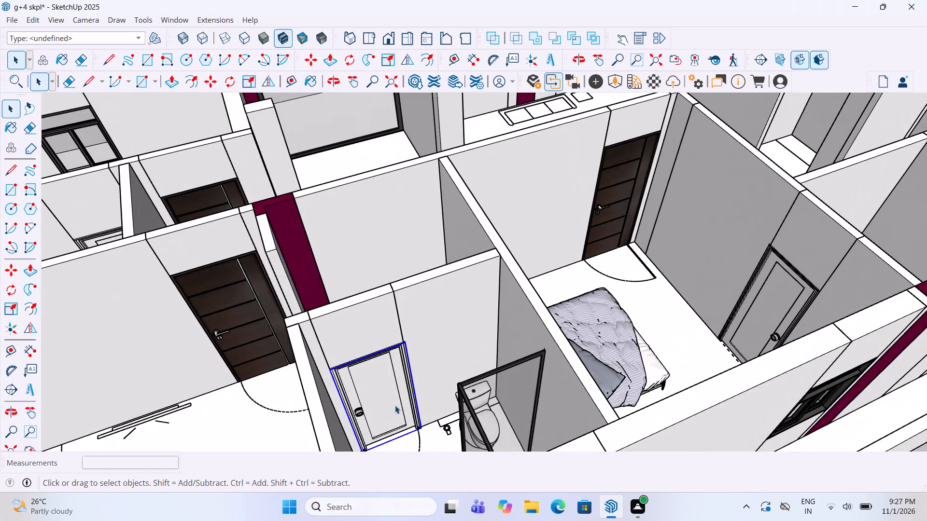
{"action": "key", "text": "m"}
{"action": "left_click", "coordinate": [427, 430]}
{"action": "scroll", "coordinate": [410, 434], "scroll_direction": "down", "scroll_amount": 6}
{"action": "scroll", "coordinate": [694, 381], "scroll_direction": "down", "scroll_amount": 6}
{"action": "scroll", "coordinate": [553, 382], "scroll_direction": "down", "scroll_amount": 18}
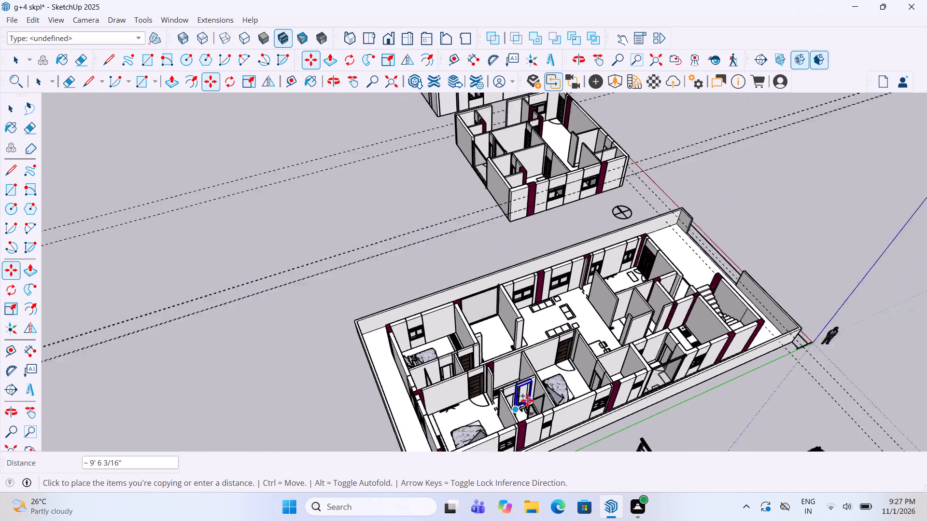
{"action": "scroll", "coordinate": [527, 400], "scroll_direction": "down", "scroll_amount": 13}
{"action": "scroll", "coordinate": [514, 147], "scroll_direction": "up", "scroll_amount": 5}
{"action": "scroll", "coordinate": [468, 151], "scroll_direction": "up", "scroll_amount": 6}
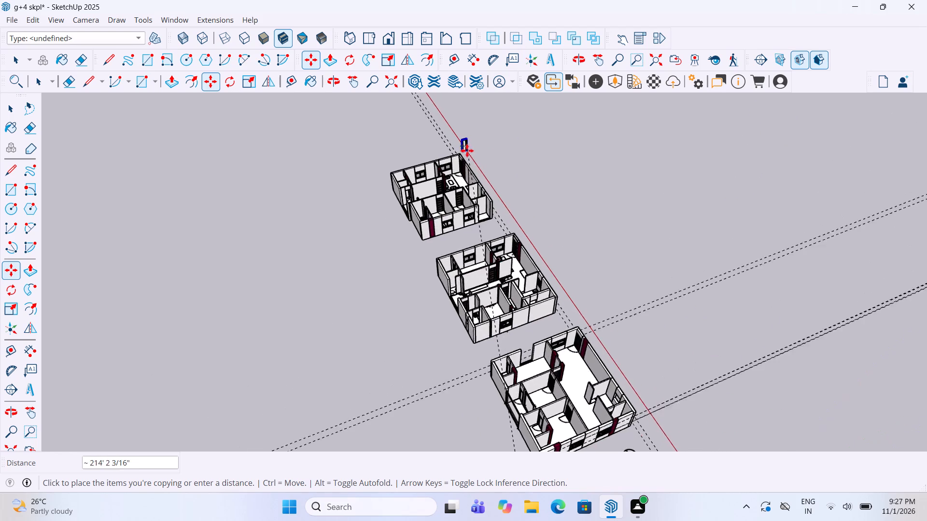
{"action": "scroll", "coordinate": [424, 183], "scroll_direction": "up", "scroll_amount": 10}
{"action": "middle_click_drag", "start_coordinate": [424, 183], "coordinate": [387, 227]}
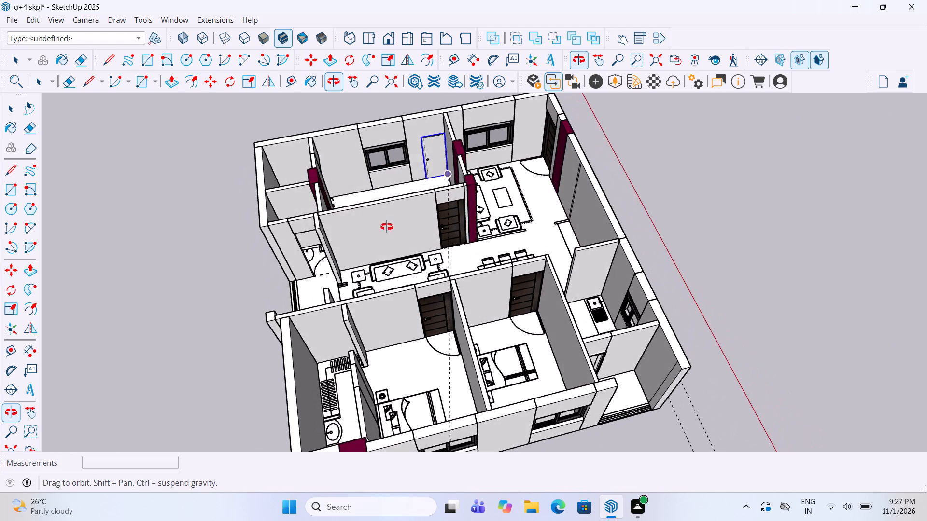
{"action": "middle_click_drag", "start_coordinate": [387, 227], "coordinate": [386, 228]}
{"action": "scroll", "coordinate": [317, 240], "scroll_direction": "up", "scroll_amount": 6}
{"action": "scroll", "coordinate": [315, 279], "scroll_direction": "up", "scroll_amount": 8}
{"action": "middle_click_drag", "start_coordinate": [350, 287], "coordinate": [382, 271]}
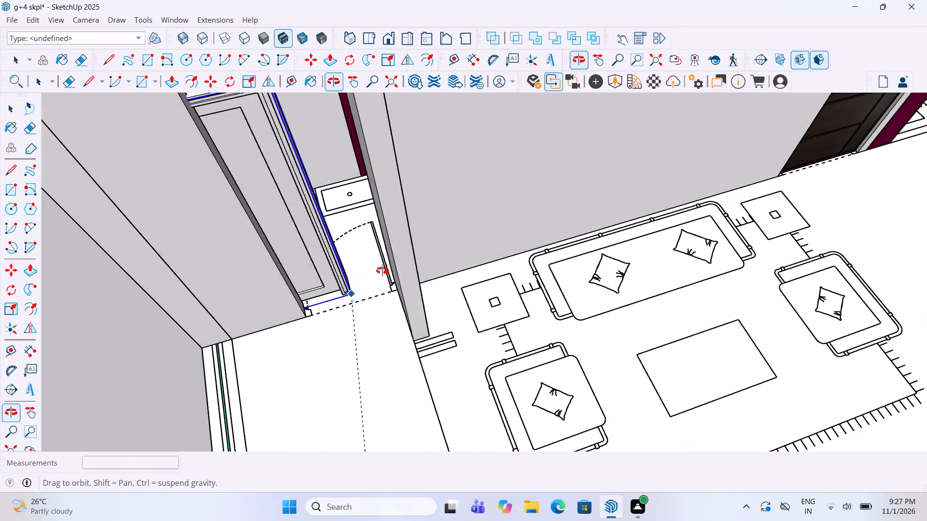
{"action": "middle_click_drag", "start_coordinate": [382, 271], "coordinate": [393, 263]}
{"action": "left_click", "coordinate": [402, 297]}
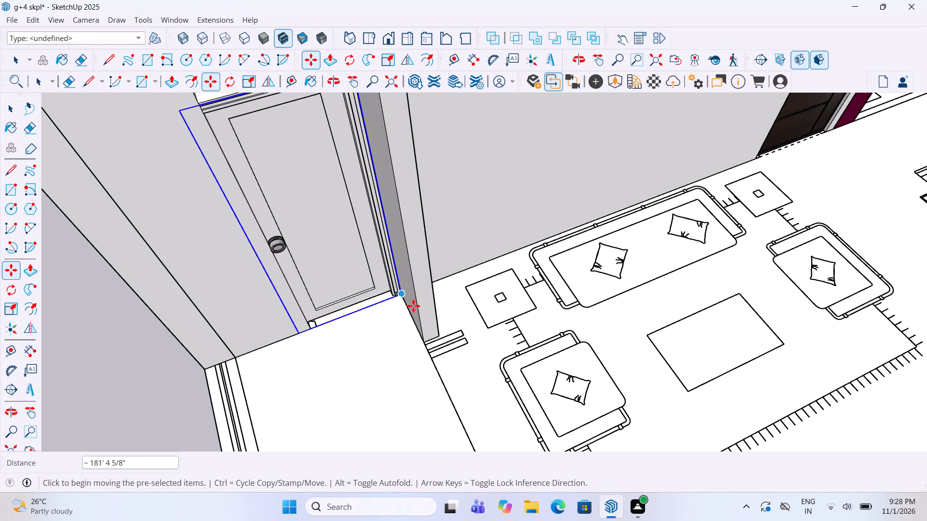
Scale the copied white bathroom door to about 0.89 of its width and stretch it up to the top of the opening.
{"action": "key", "text": "s"}
{"action": "scroll", "coordinate": [464, 316], "scroll_direction": "down", "scroll_amount": 4}
{"action": "middle_click_drag", "start_coordinate": [405, 216], "coordinate": [400, 202]}
{"action": "scroll", "coordinate": [333, 238], "scroll_direction": "up", "scroll_amount": 2}
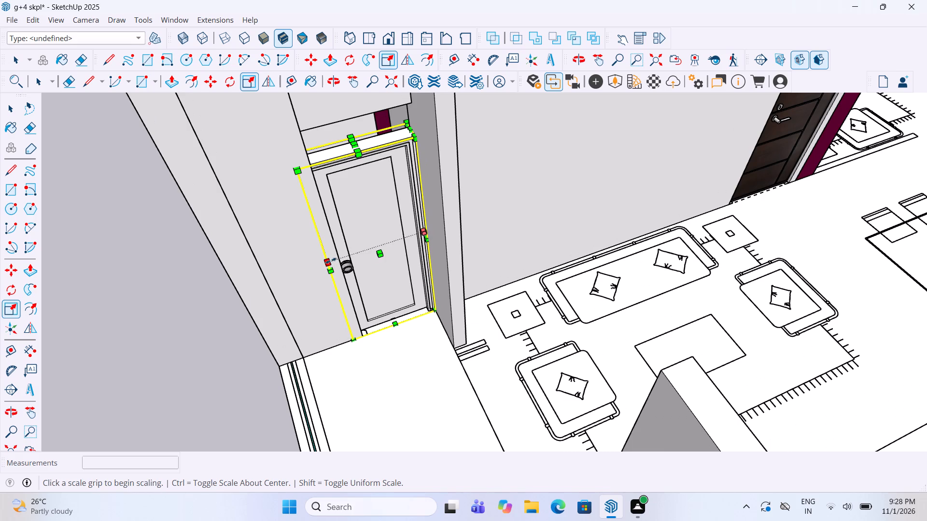
{"action": "left_click_drag", "start_coordinate": [332, 261], "coordinate": [342, 261]}
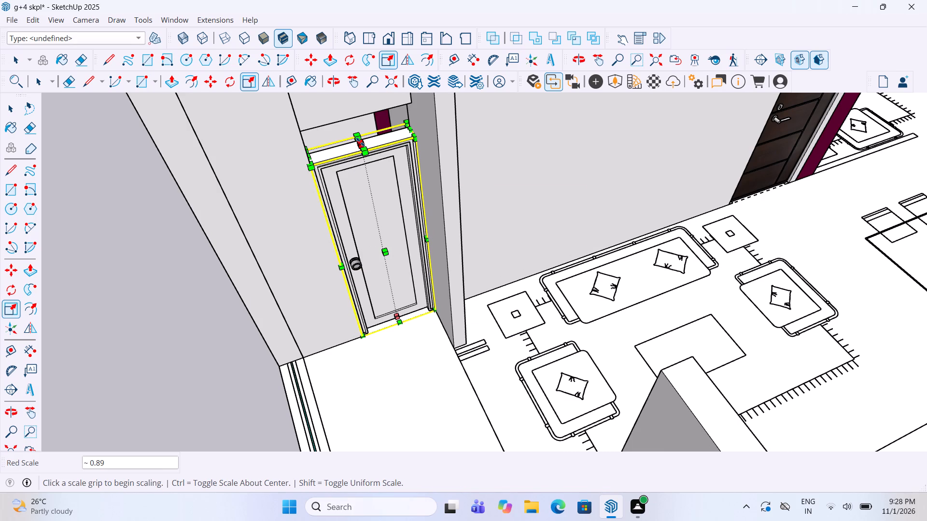
{"action": "left_click_drag", "start_coordinate": [360, 142], "coordinate": [353, 117]}
{"action": "scroll", "coordinate": [360, 214], "scroll_direction": "down", "scroll_amount": 3}
{"action": "key", "text": "v"}
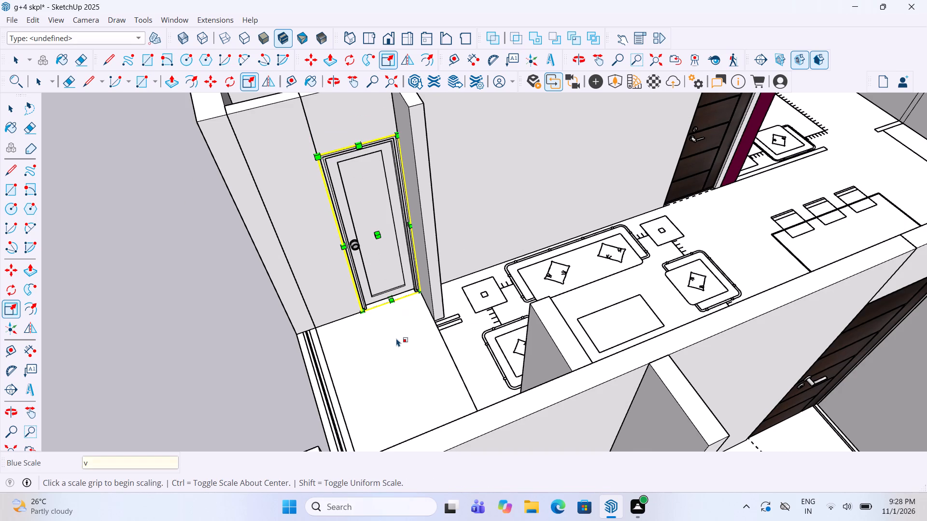
{"action": "left_click", "coordinate": [397, 340]}
Scale the white bathroom door's thickness to 0.83 from inside the bathroom so that it fits the wall.
{"action": "scroll", "coordinate": [379, 328], "scroll_direction": "down", "scroll_amount": 3}
{"action": "scroll", "coordinate": [302, 302], "scroll_direction": "down", "scroll_amount": 1}
{"action": "middle_click_drag", "start_coordinate": [249, 299], "coordinate": [772, 271]}
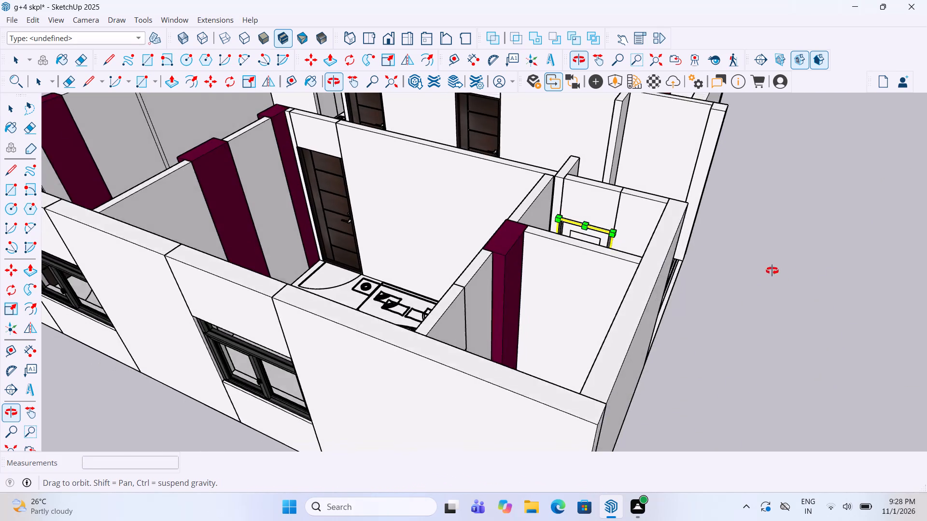
{"action": "middle_click_drag", "start_coordinate": [772, 271], "coordinate": [769, 294]}
{"action": "scroll", "coordinate": [647, 238], "scroll_direction": "up", "scroll_amount": 4}
{"action": "scroll", "coordinate": [573, 257], "scroll_direction": "up", "scroll_amount": 9}
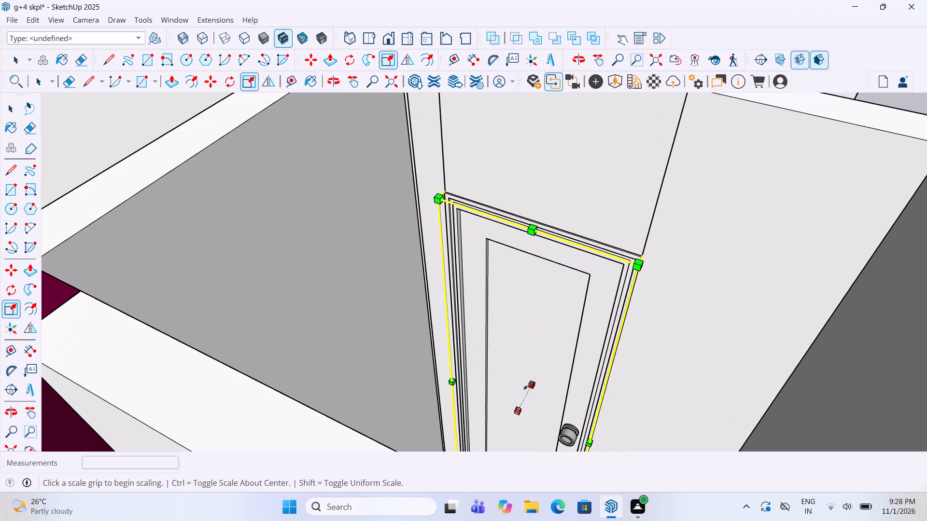
{"action": "left_click_drag", "start_coordinate": [515, 409], "coordinate": [521, 407]}
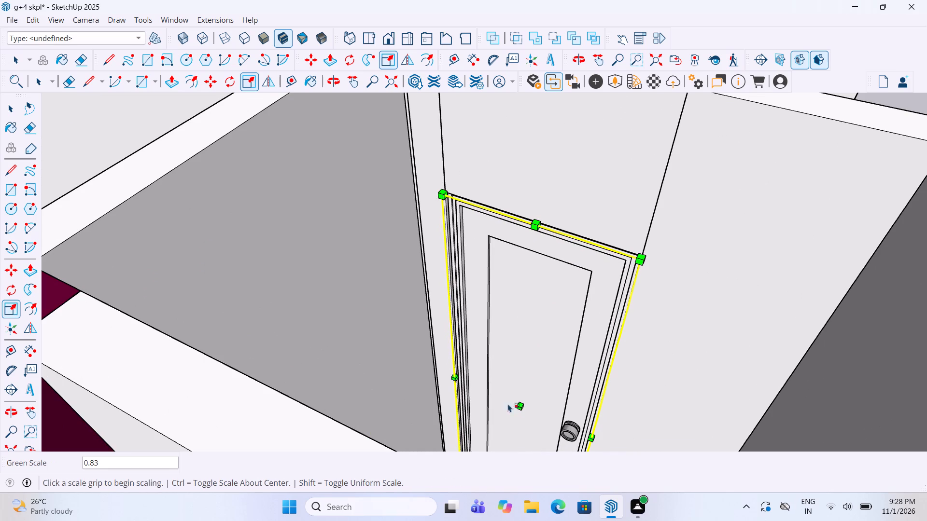
{"action": "key", "text": "b"}
{"action": "scroll", "coordinate": [343, 336], "scroll_direction": "down", "scroll_amount": 11}
{"action": "key", "text": "space"}
{"action": "scroll", "coordinate": [342, 335], "scroll_direction": "down", "scroll_amount": 6}
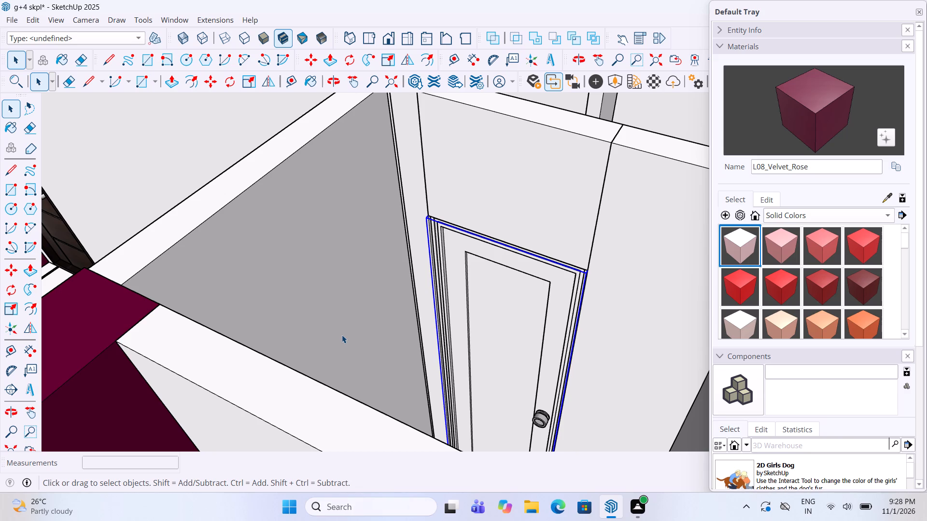
{"action": "scroll", "coordinate": [342, 335], "scroll_direction": "down", "scroll_amount": 7}
{"action": "key", "text": "space"}
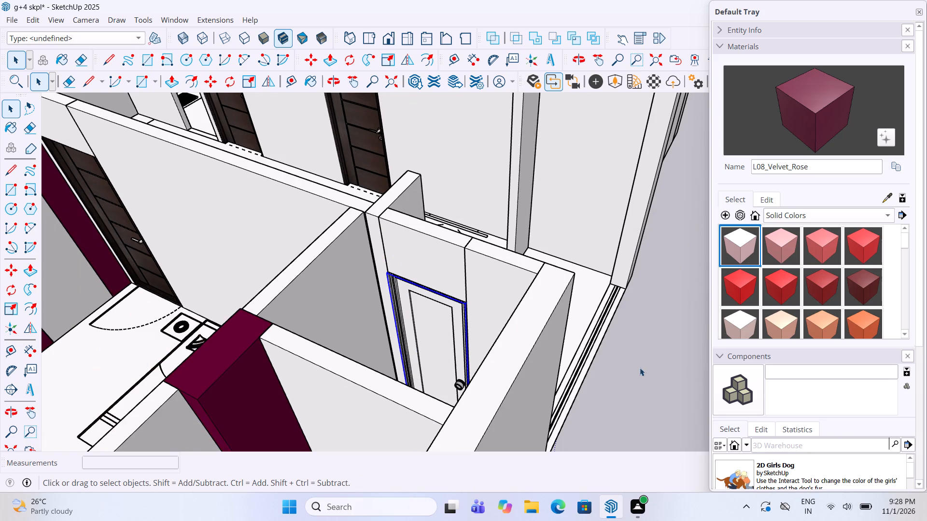
{"action": "left_click", "coordinate": [640, 368]}
Copy the wide glazed panel from the plan nearest the large ground-floor plan about 50' 8 5/8" into the middle plan's front opening.
{"action": "scroll", "coordinate": [630, 354], "scroll_direction": "down", "scroll_amount": 3}
{"action": "middle_click_drag", "start_coordinate": [621, 349], "coordinate": [421, 352]}
{"action": "scroll", "coordinate": [413, 360], "scroll_direction": "down", "scroll_amount": 8}
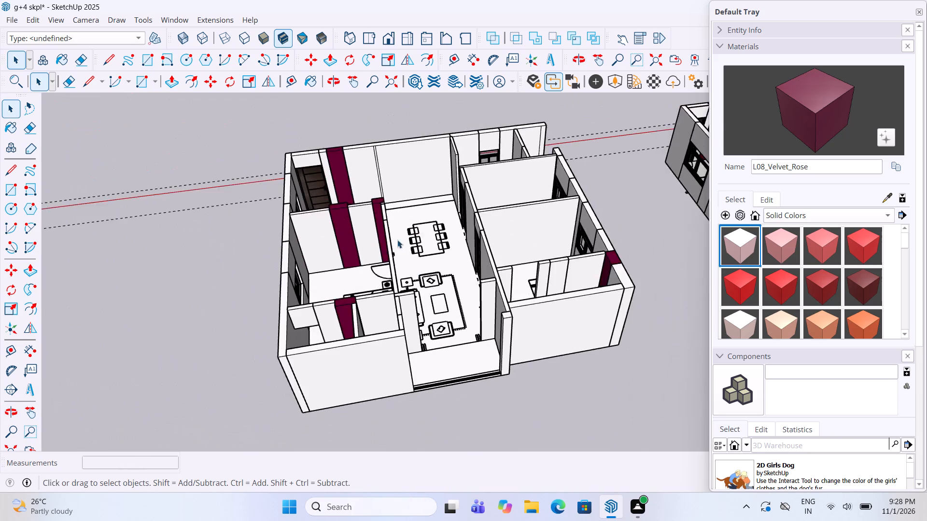
{"action": "scroll", "coordinate": [393, 237], "scroll_direction": "down", "scroll_amount": 13}
{"action": "scroll", "coordinate": [625, 195], "scroll_direction": "up", "scroll_amount": 10}
{"action": "scroll", "coordinate": [259, 319], "scroll_direction": "down", "scroll_amount": 5}
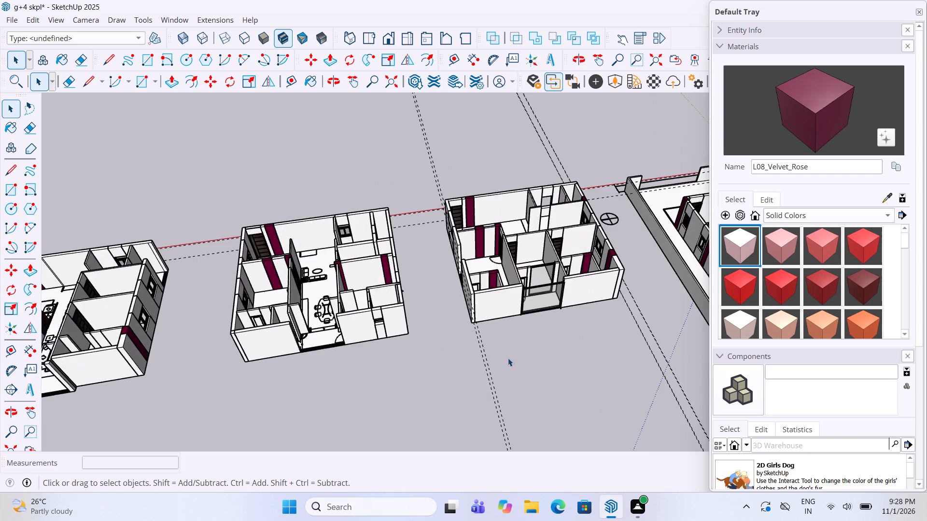
{"action": "scroll", "coordinate": [508, 358], "scroll_direction": "up", "scroll_amount": 5}
{"action": "scroll", "coordinate": [589, 232], "scroll_direction": "up", "scroll_amount": 4}
{"action": "left_click", "coordinate": [587, 280]}
{"action": "key", "text": "m"}
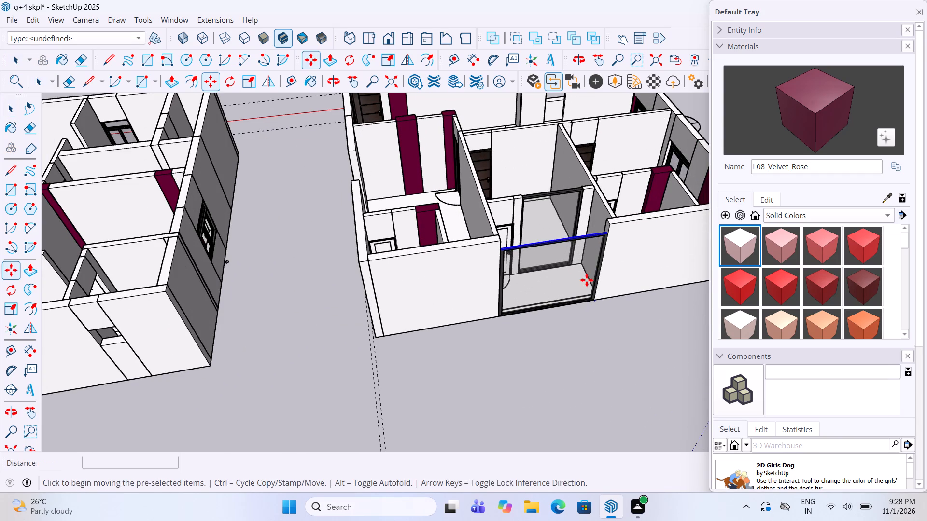
{"action": "left_click", "coordinate": [596, 303]}
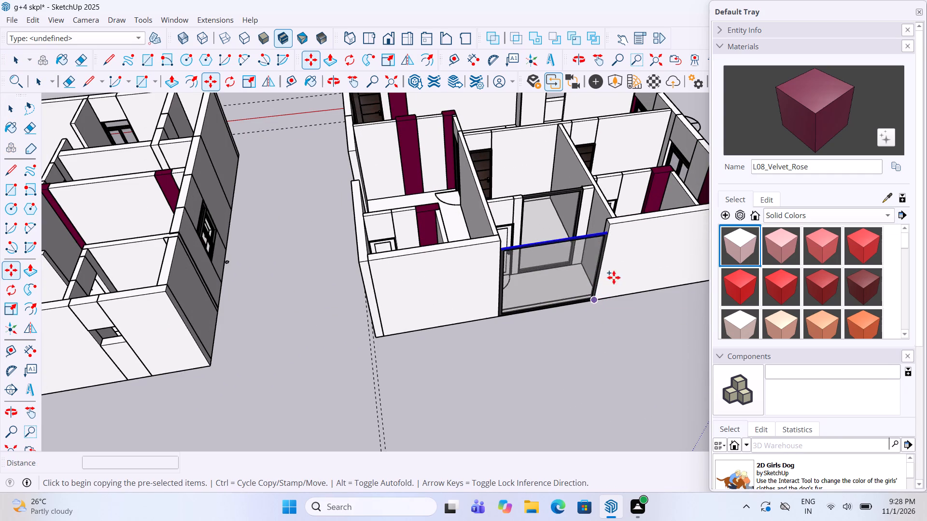
{"action": "scroll", "coordinate": [617, 273], "scroll_direction": "down", "scroll_amount": 6}
{"action": "scroll", "coordinate": [267, 349], "scroll_direction": "up", "scroll_amount": 14}
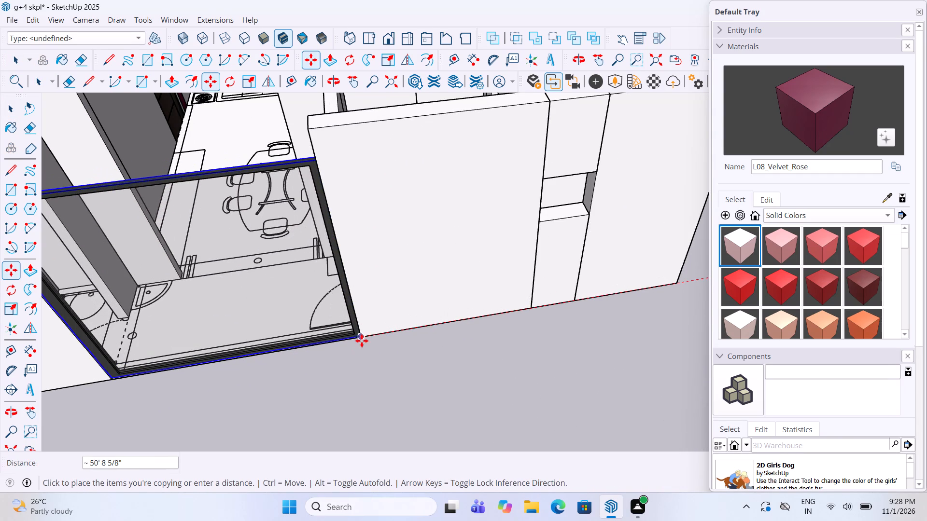
{"action": "left_click", "coordinate": [362, 341]}
Copy the wide glazed panel from the middle plan into the farthest plan's front opening, beside the living area.
{"action": "key", "text": "m"}
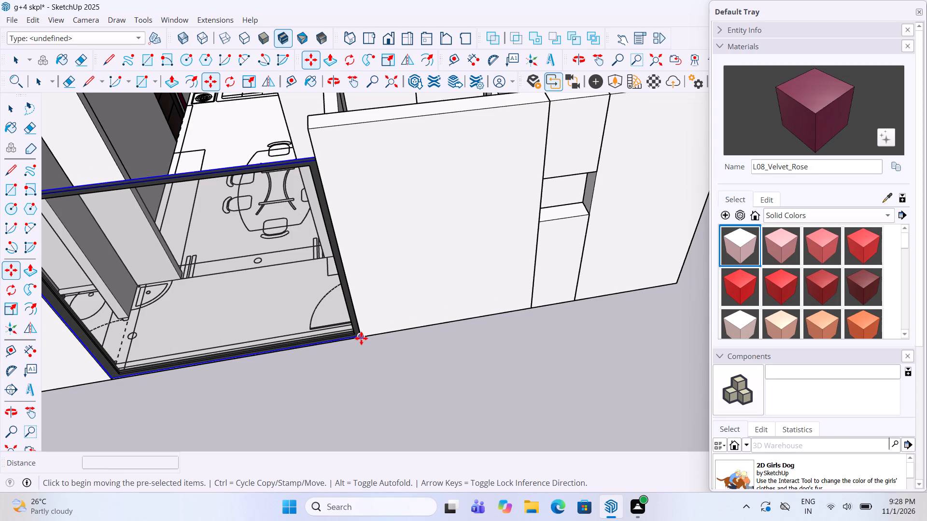
{"action": "left_click", "coordinate": [361, 338]}
{"action": "scroll", "coordinate": [522, 266], "scroll_direction": "down", "scroll_amount": 17}
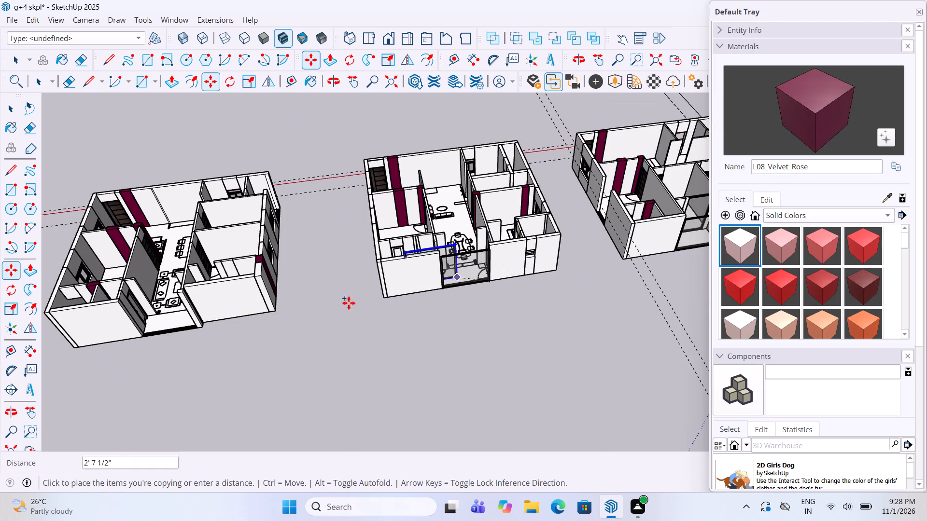
{"action": "scroll", "coordinate": [173, 334], "scroll_direction": "up", "scroll_amount": 20}
{"action": "scroll", "coordinate": [173, 334], "scroll_direction": "up", "scroll_amount": 2}
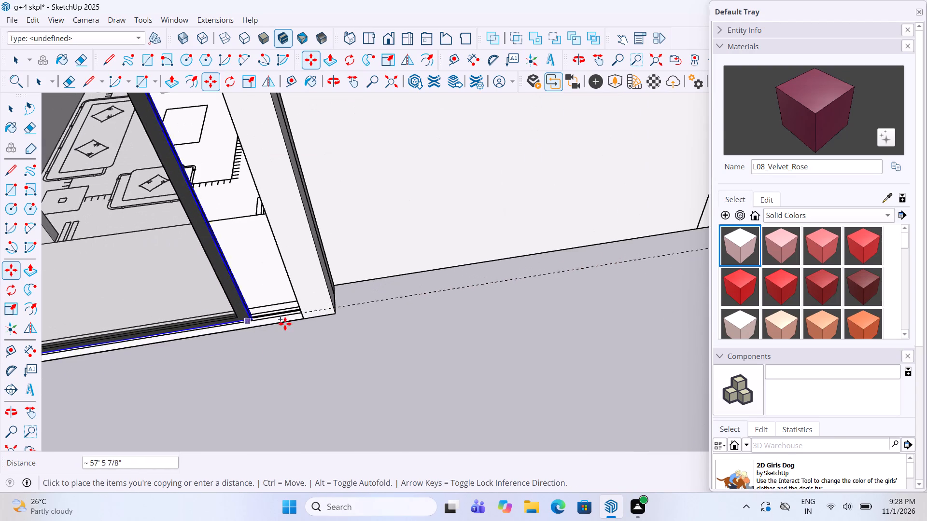
{"action": "left_click", "coordinate": [302, 322]}
{"action": "key", "text": "space"}
{"action": "left_click", "coordinate": [478, 359]}
Examine the farthest plan from the front and the back for door openings that are still empty.
{"action": "scroll", "coordinate": [491, 303], "scroll_direction": "down", "scroll_amount": 4}
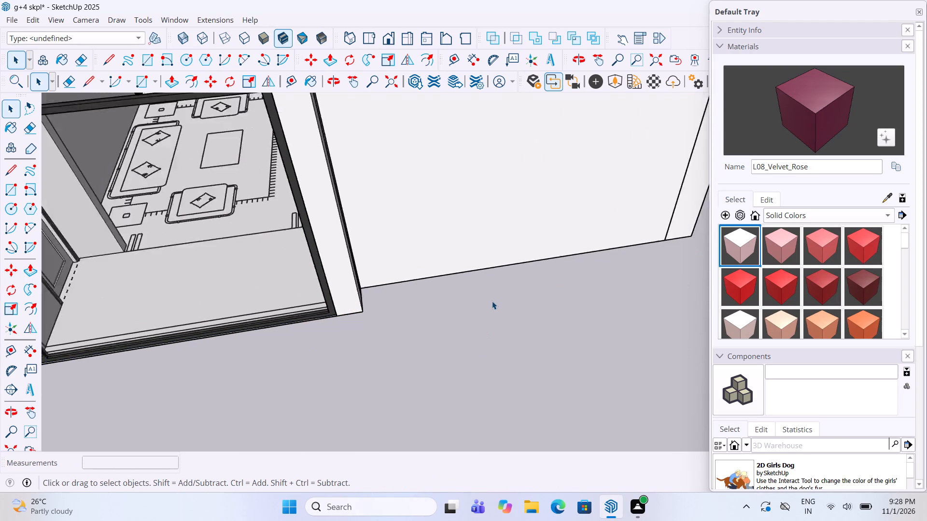
{"action": "scroll", "coordinate": [492, 301], "scroll_direction": "down", "scroll_amount": 7}
{"action": "middle_click_drag", "start_coordinate": [492, 301], "coordinate": [476, 289]}
{"action": "scroll", "coordinate": [416, 384], "scroll_direction": "down", "scroll_amount": 5}
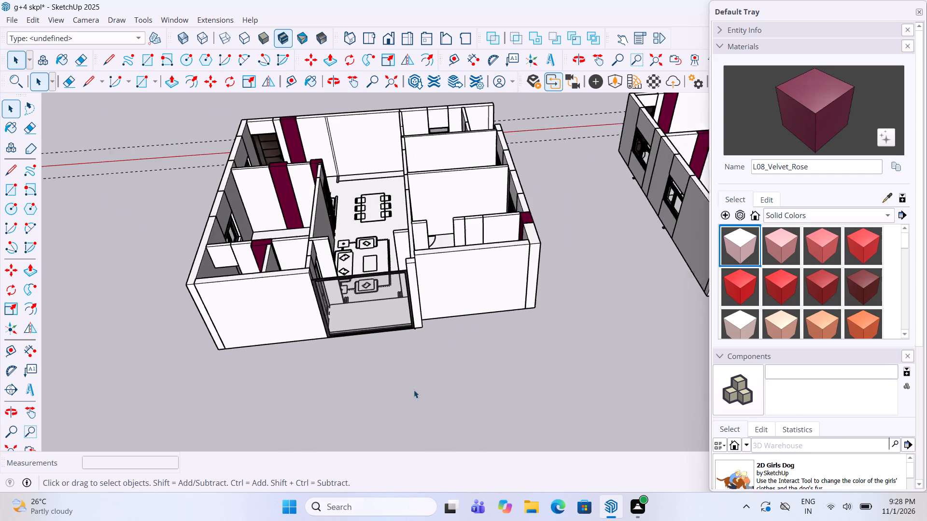
{"action": "scroll", "coordinate": [414, 390], "scroll_direction": "down", "scroll_amount": 1}
{"action": "middle_click_drag", "start_coordinate": [416, 189], "coordinate": [483, 243]}
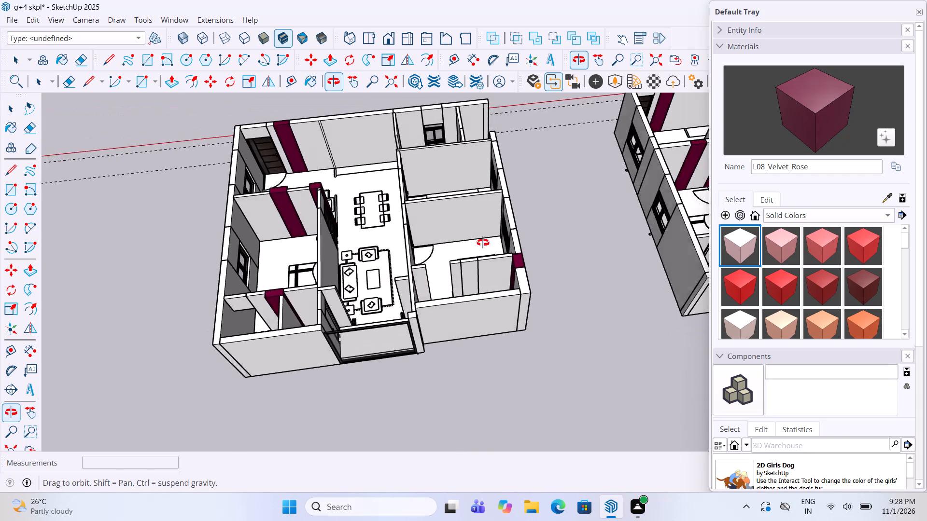
{"action": "middle_click_drag", "start_coordinate": [483, 243], "coordinate": [675, 215]}
{"action": "middle_click_drag", "start_coordinate": [254, 357], "coordinate": [458, 273]}
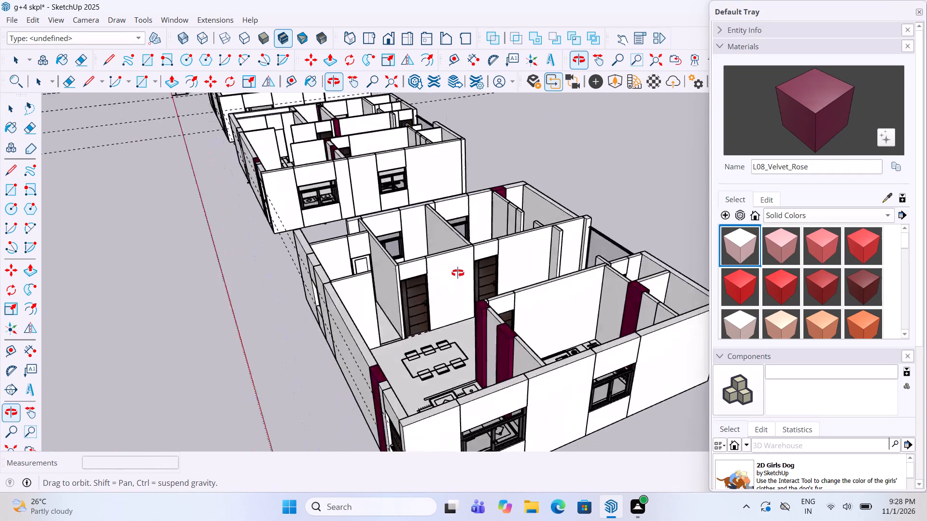
{"action": "middle_click_drag", "start_coordinate": [458, 273], "coordinate": [616, 356]}
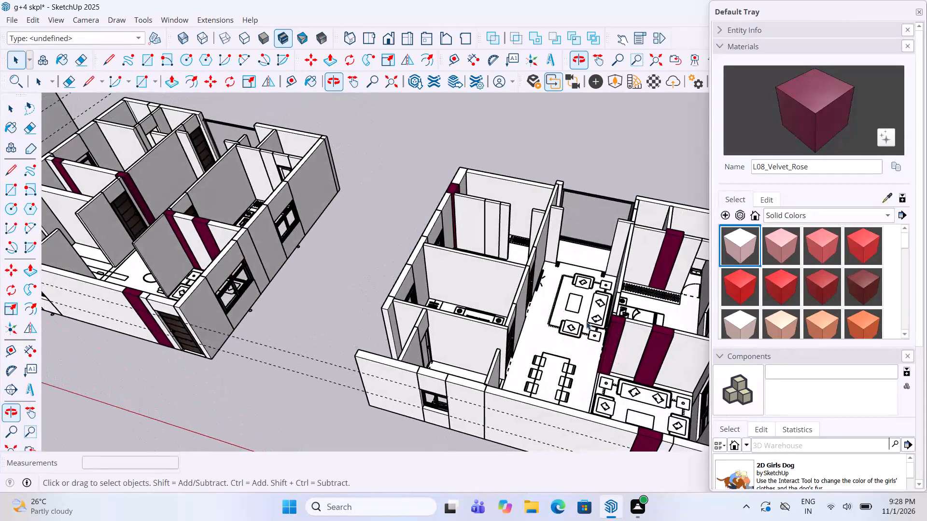
{"action": "scroll", "coordinate": [612, 182], "scroll_direction": "up", "scroll_amount": 4}
{"action": "middle_click_drag", "start_coordinate": [614, 183], "coordinate": [648, 216]}
{"action": "scroll", "coordinate": [648, 216], "scroll_direction": "down", "scroll_amount": 11}
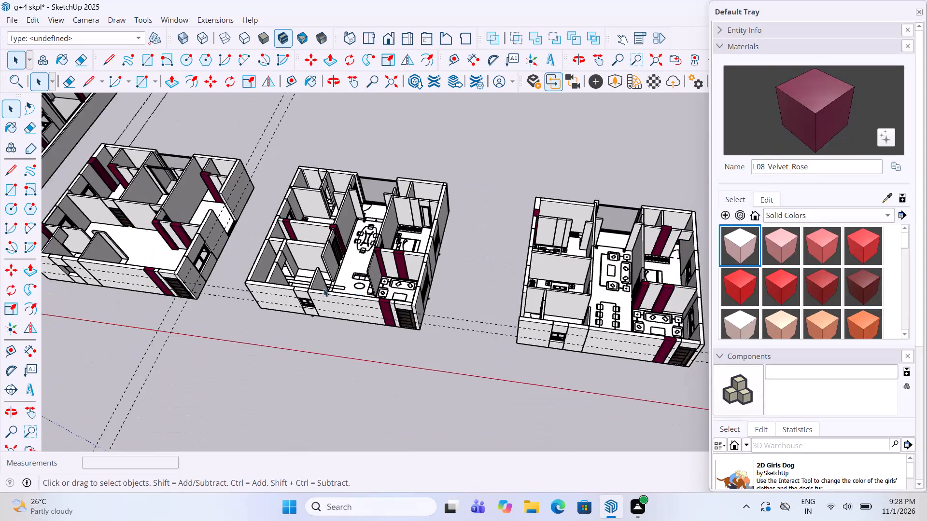
Examine the middle plan's living area, bedrooms and bathrooms for door openings that are still empty.
{"action": "scroll", "coordinate": [323, 288], "scroll_direction": "up", "scroll_amount": 5}
{"action": "scroll", "coordinate": [360, 257], "scroll_direction": "up", "scroll_amount": 5}
{"action": "middle_click_drag", "start_coordinate": [360, 257], "coordinate": [396, 331]}
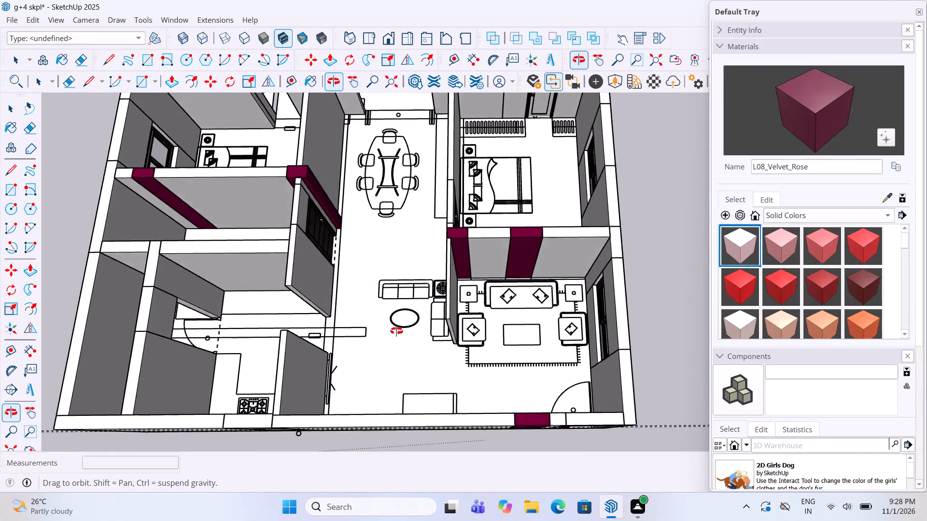
{"action": "middle_click_drag", "start_coordinate": [396, 331], "coordinate": [390, 342]}
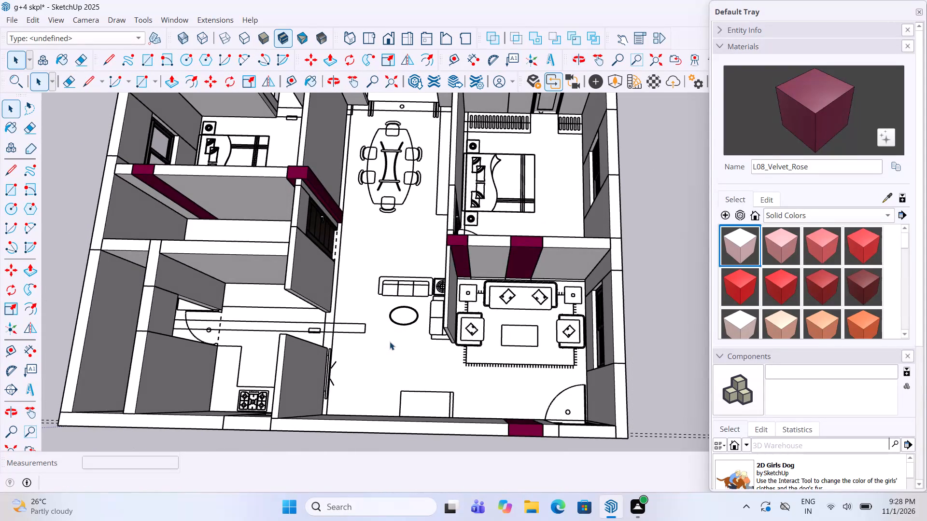
{"action": "scroll", "coordinate": [390, 342], "scroll_direction": "down", "scroll_amount": 6}
{"action": "scroll", "coordinate": [512, 129], "scroll_direction": "up", "scroll_amount": 5}
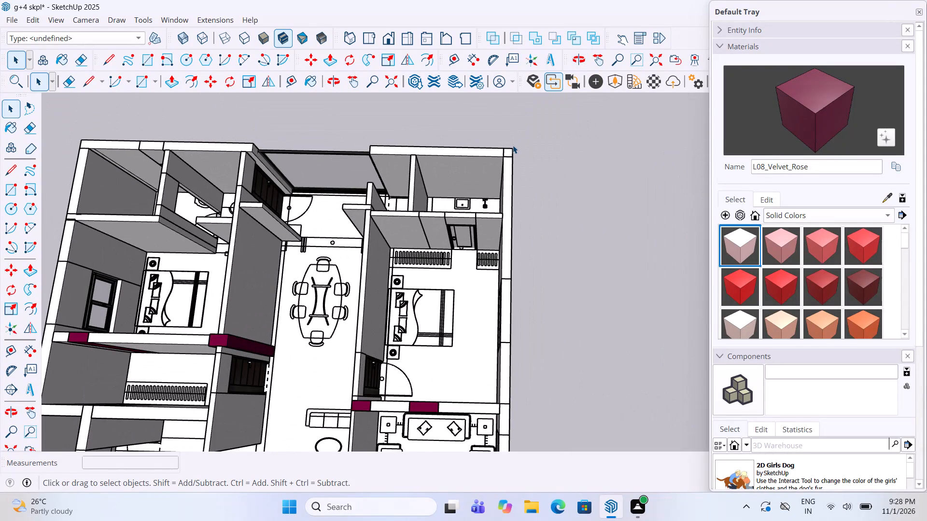
{"action": "scroll", "coordinate": [506, 157], "scroll_direction": "up", "scroll_amount": 5}
{"action": "middle_click_drag", "start_coordinate": [515, 164], "coordinate": [478, 171]}
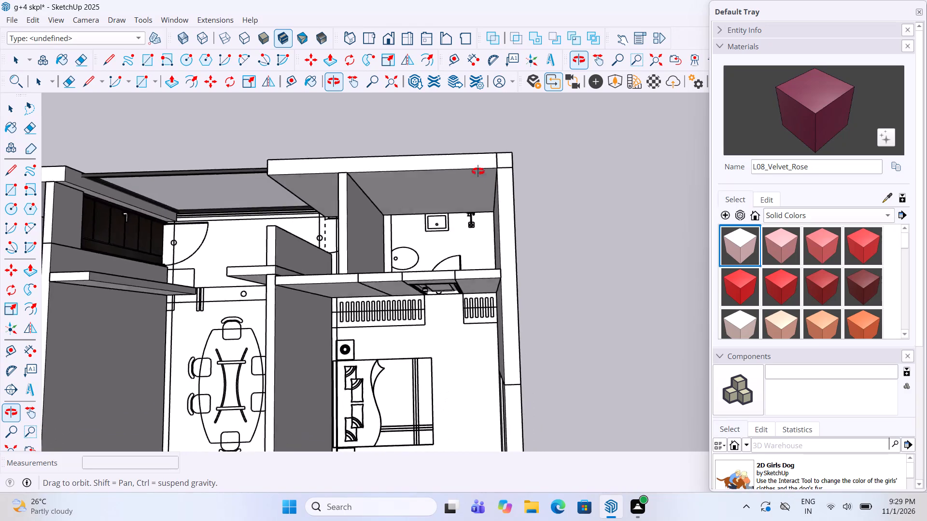
{"action": "middle_click_drag", "start_coordinate": [478, 171], "coordinate": [466, 110]}
{"action": "scroll", "coordinate": [482, 182], "scroll_direction": "down", "scroll_amount": 11}
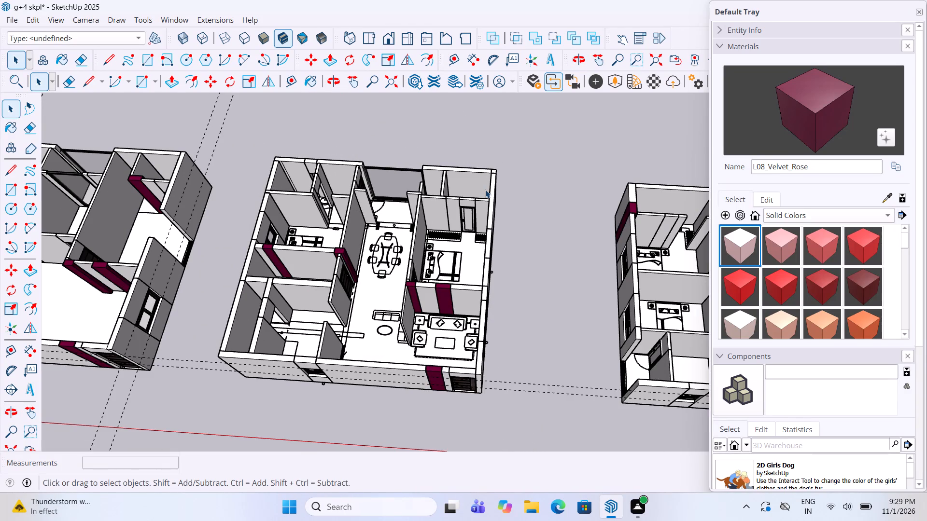
{"action": "scroll", "coordinate": [325, 152], "scroll_direction": "up", "scroll_amount": 5}
{"action": "scroll", "coordinate": [304, 194], "scroll_direction": "up", "scroll_amount": 2}
{"action": "middle_click_drag", "start_coordinate": [304, 194], "coordinate": [253, 191]}
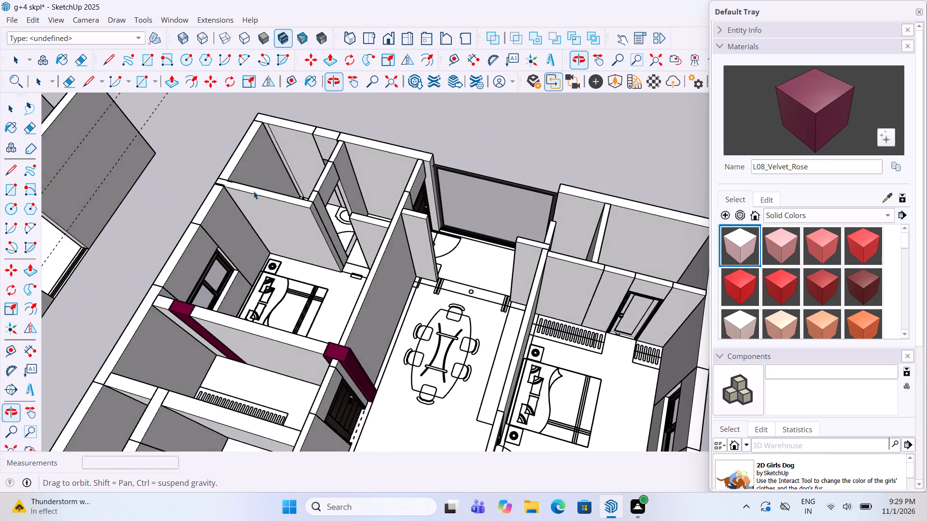
{"action": "scroll", "coordinate": [258, 280], "scroll_direction": "down", "scroll_amount": 3}
{"action": "middle_click_drag", "start_coordinate": [408, 316], "coordinate": [224, 286]}
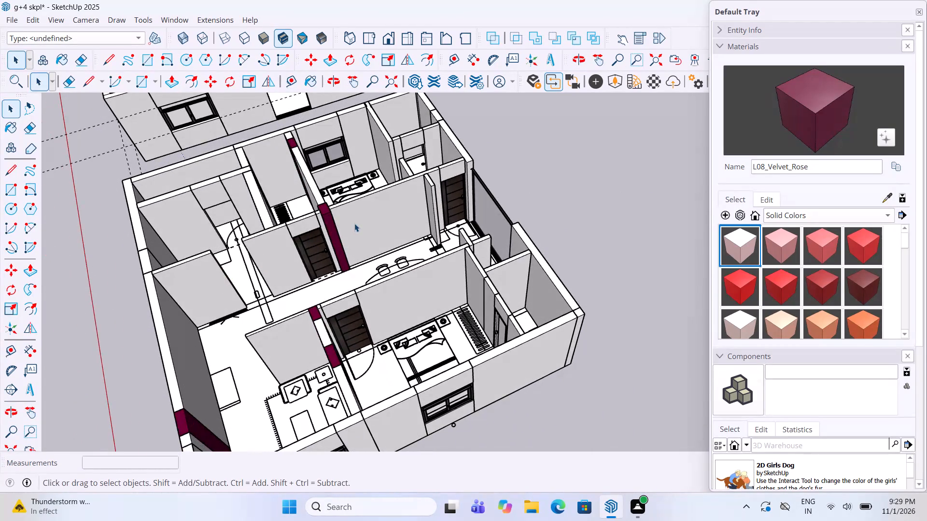
Copy the white panelled bathroom door from the farthest plan into the middle plan's bathroom opening near the entrance door.
{"action": "scroll", "coordinate": [354, 223], "scroll_direction": "down", "scroll_amount": 13}
{"action": "scroll", "coordinate": [415, 368], "scroll_direction": "up", "scroll_amount": 6}
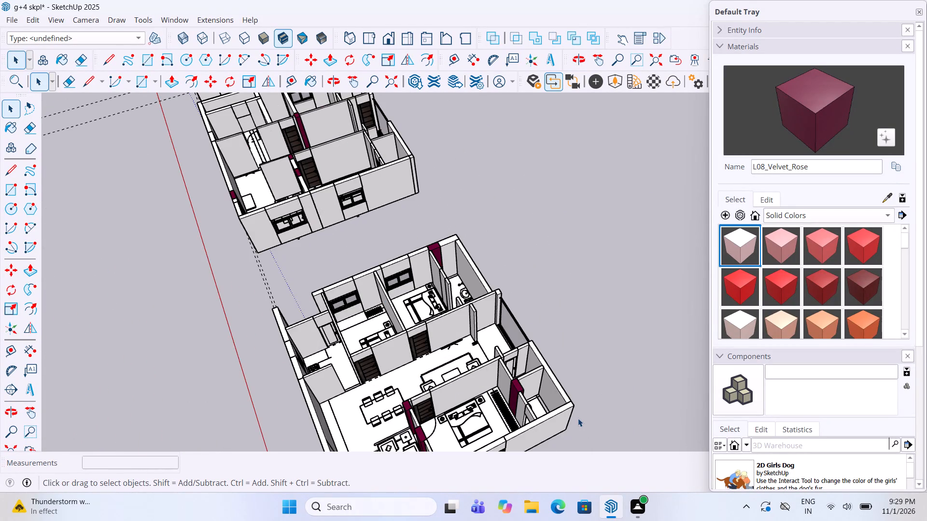
{"action": "scroll", "coordinate": [509, 363], "scroll_direction": "up", "scroll_amount": 13}
{"action": "left_click", "coordinate": [519, 383]}
{"action": "scroll", "coordinate": [534, 401], "scroll_direction": "up", "scroll_amount": 3}
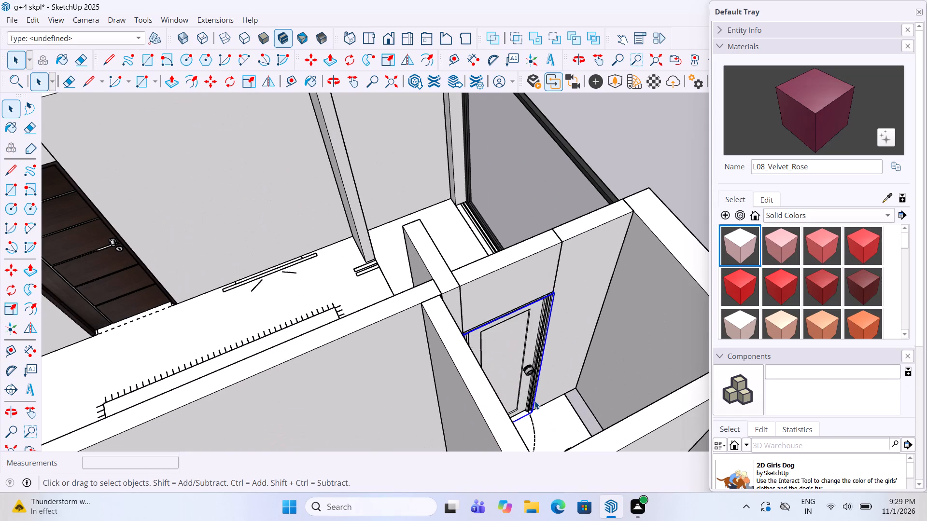
{"action": "key", "text": "m"}
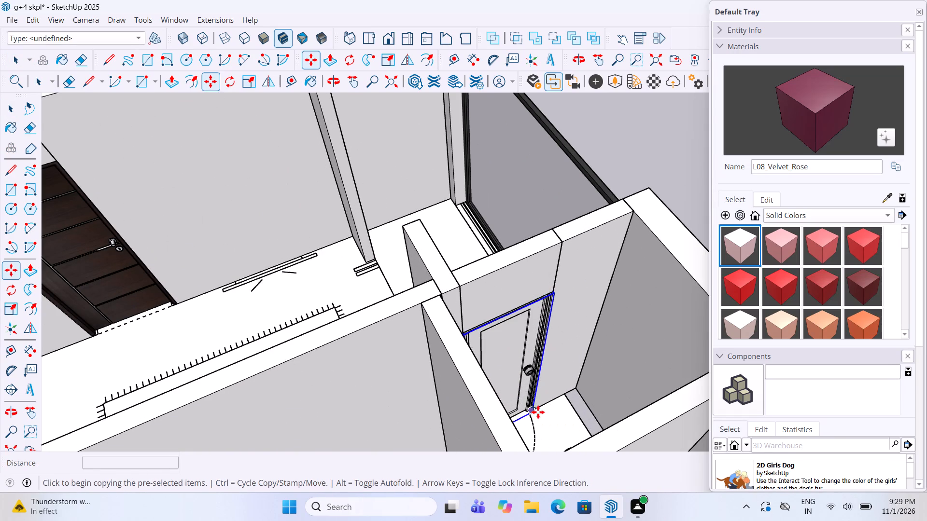
{"action": "left_click", "coordinate": [538, 412]}
{"action": "scroll", "coordinate": [497, 448], "scroll_direction": "down", "scroll_amount": 18}
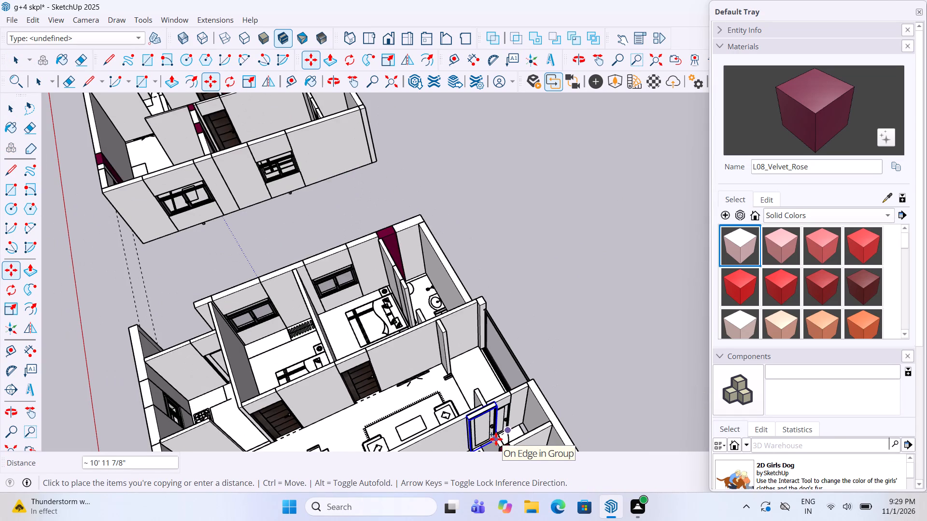
{"action": "scroll", "coordinate": [496, 439], "scroll_direction": "down", "scroll_amount": 10}
{"action": "scroll", "coordinate": [394, 181], "scroll_direction": "up", "scroll_amount": 5}
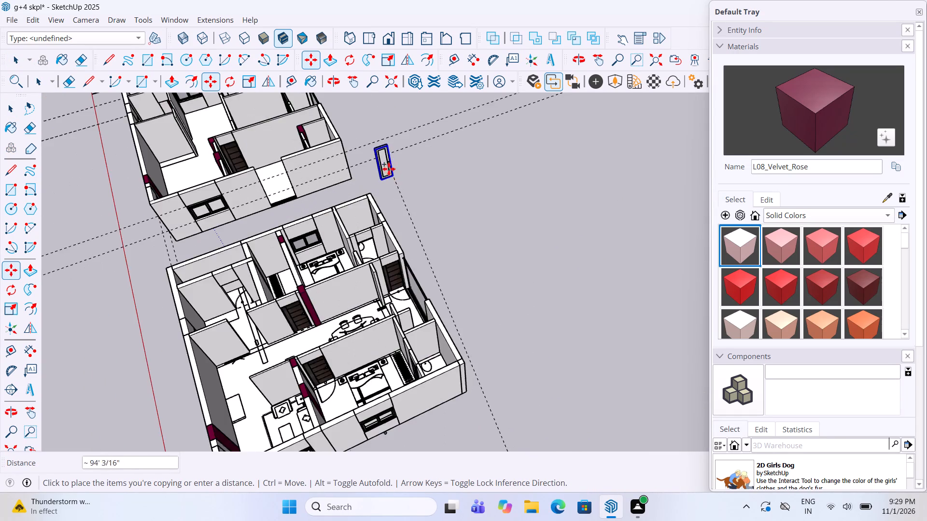
{"action": "scroll", "coordinate": [382, 170], "scroll_direction": "up", "scroll_amount": 5}
{"action": "scroll", "coordinate": [372, 355], "scroll_direction": "up", "scroll_amount": 19}
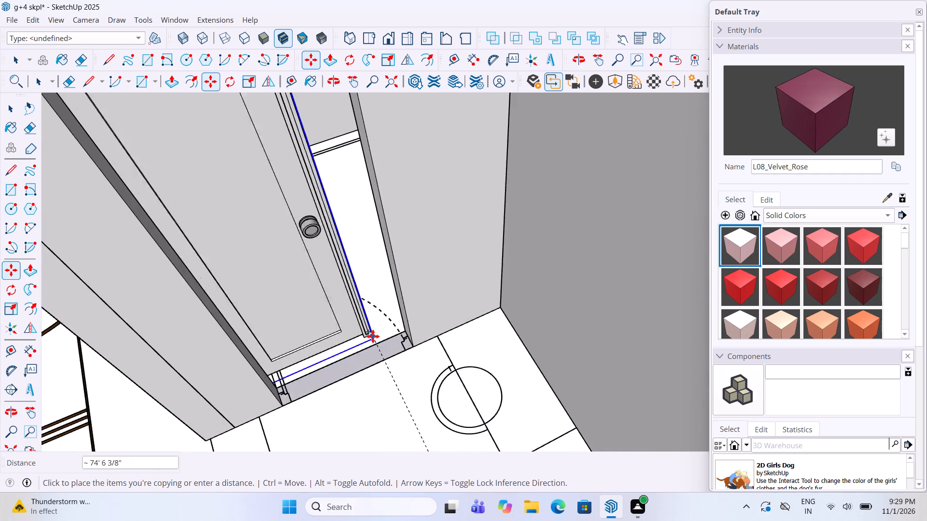
{"action": "scroll", "coordinate": [373, 336], "scroll_direction": "up", "scroll_amount": 2}
{"action": "left_click", "coordinate": [431, 354]}
Scale the copied white bathroom door in width so that it reaches the opposite jamb of the opening.
{"action": "scroll", "coordinate": [431, 363], "scroll_direction": "down", "scroll_amount": 3}
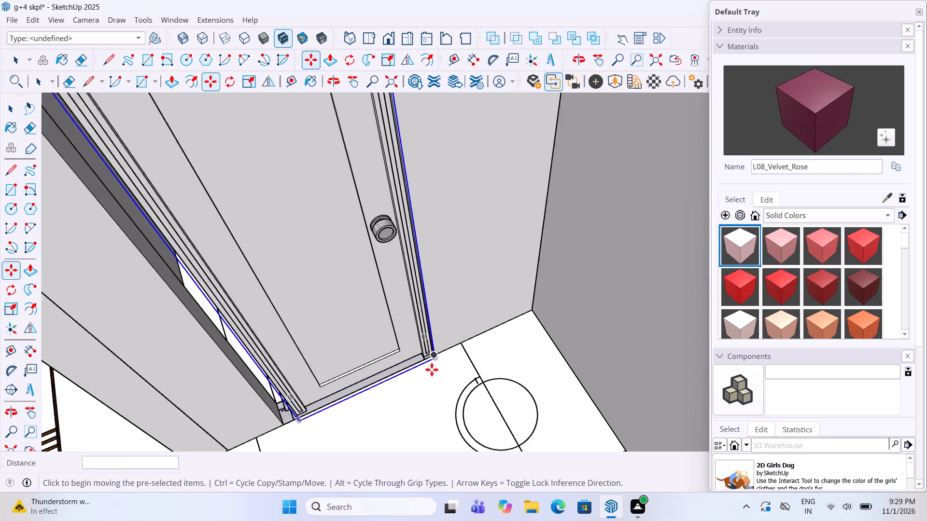
{"action": "scroll", "coordinate": [432, 370], "scroll_direction": "down", "scroll_amount": 1}
{"action": "middle_click_drag", "start_coordinate": [431, 370], "coordinate": [404, 356]}
{"action": "key", "text": "s"}
{"action": "scroll", "coordinate": [416, 368], "scroll_direction": "down", "scroll_amount": 5}
{"action": "scroll", "coordinate": [313, 254], "scroll_direction": "up", "scroll_amount": 1}
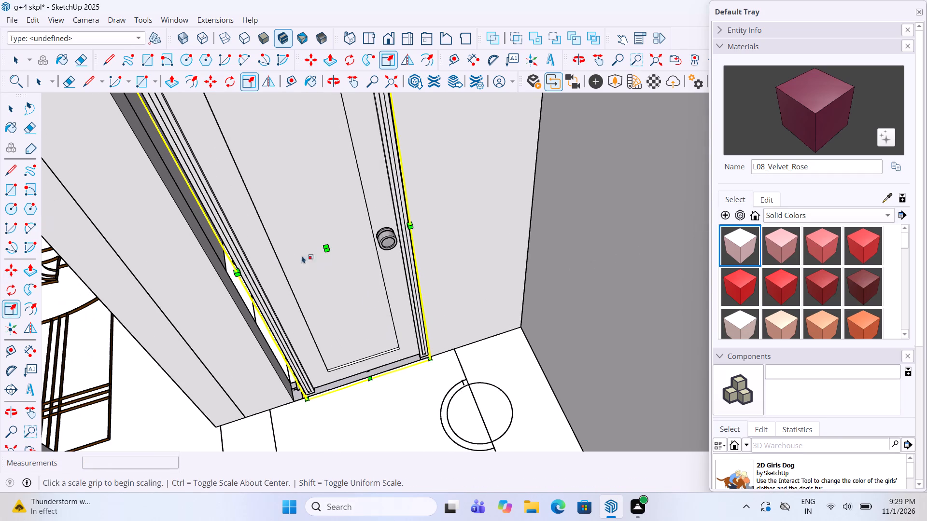
{"action": "left_click_drag", "start_coordinate": [231, 258], "coordinate": [210, 259]}
{"action": "scroll", "coordinate": [400, 338], "scroll_direction": "down", "scroll_amount": 5}
{"action": "key", "text": "space"}
{"action": "left_click", "coordinate": [666, 164]}
{"action": "scroll", "coordinate": [565, 238], "scroll_direction": "down", "scroll_amount": 4}
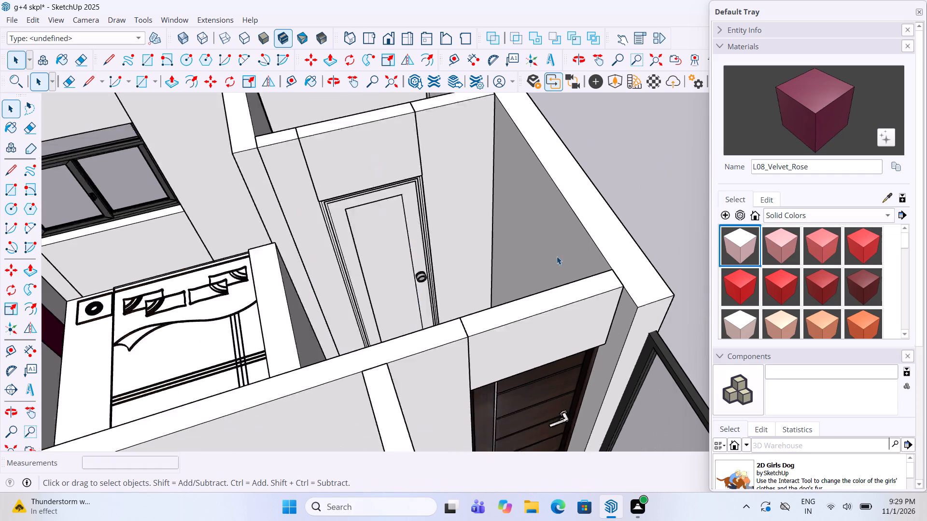
Examine the middle plan's bedroom and kitchen side for door openings that are still empty.
{"action": "scroll", "coordinate": [557, 256], "scroll_direction": "down", "scroll_amount": 2}
{"action": "middle_click_drag", "start_coordinate": [556, 260], "coordinate": [566, 269]}
{"action": "scroll", "coordinate": [566, 269], "scroll_direction": "down", "scroll_amount": 6}
{"action": "middle_click_drag", "start_coordinate": [571, 274], "coordinate": [520, 318]}
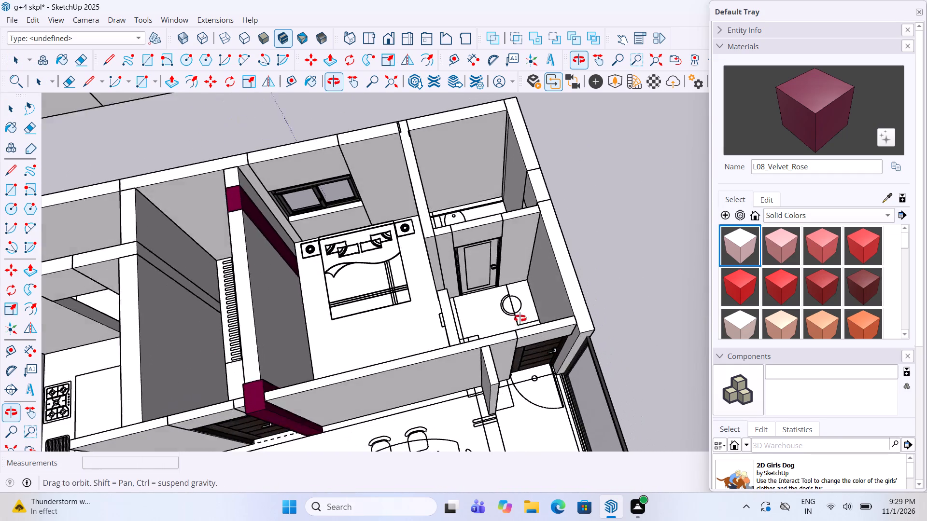
{"action": "middle_click_drag", "start_coordinate": [520, 318], "coordinate": [519, 310]}
{"action": "scroll", "coordinate": [519, 310], "scroll_direction": "down", "scroll_amount": 10}
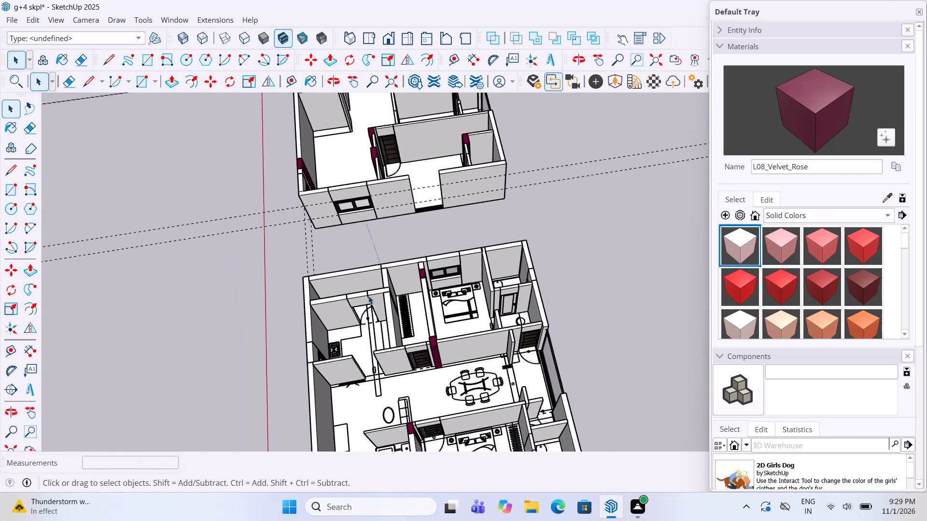
{"action": "scroll", "coordinate": [368, 288], "scroll_direction": "up", "scroll_amount": 5}
{"action": "middle_click_drag", "start_coordinate": [360, 293], "coordinate": [317, 215]}
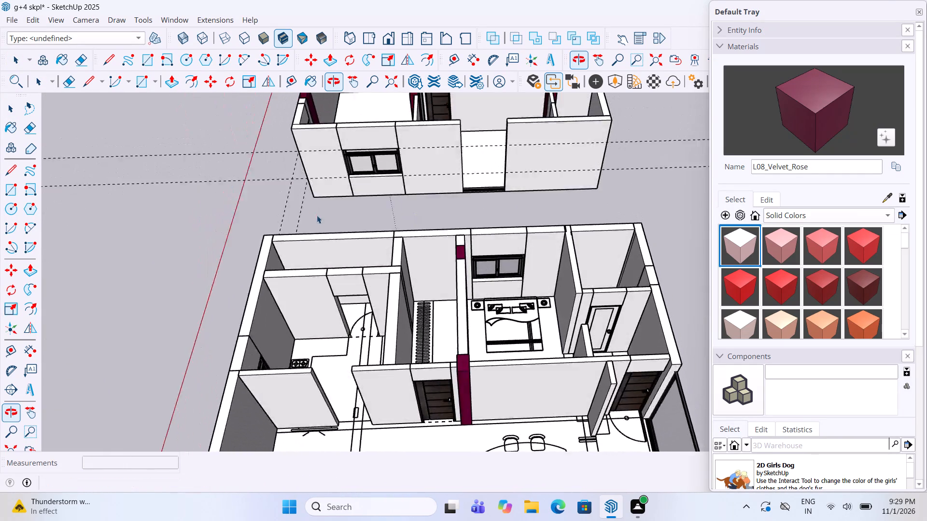
Copy the white panelled door from the bedroom's bathroom into the empty kitchen-side opening of the middle plan.
{"action": "scroll", "coordinate": [692, 344], "scroll_direction": "up", "scroll_amount": 8}
{"action": "middle_click_drag", "start_coordinate": [600, 320], "coordinate": [601, 331]}
{"action": "scroll", "coordinate": [598, 335], "scroll_direction": "up", "scroll_amount": 2}
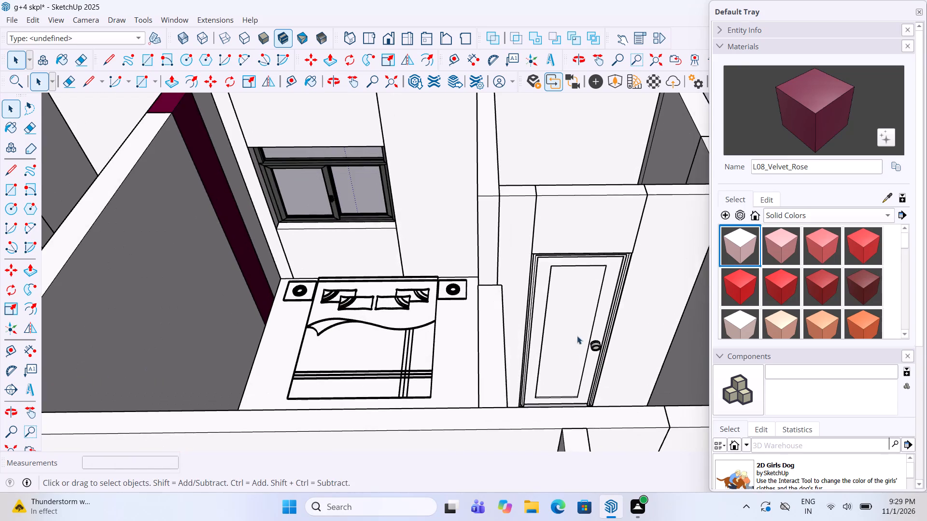
{"action": "middle_click_drag", "start_coordinate": [576, 353], "coordinate": [577, 391]}
{"action": "left_click", "coordinate": [559, 369]}
{"action": "key", "text": "m"}
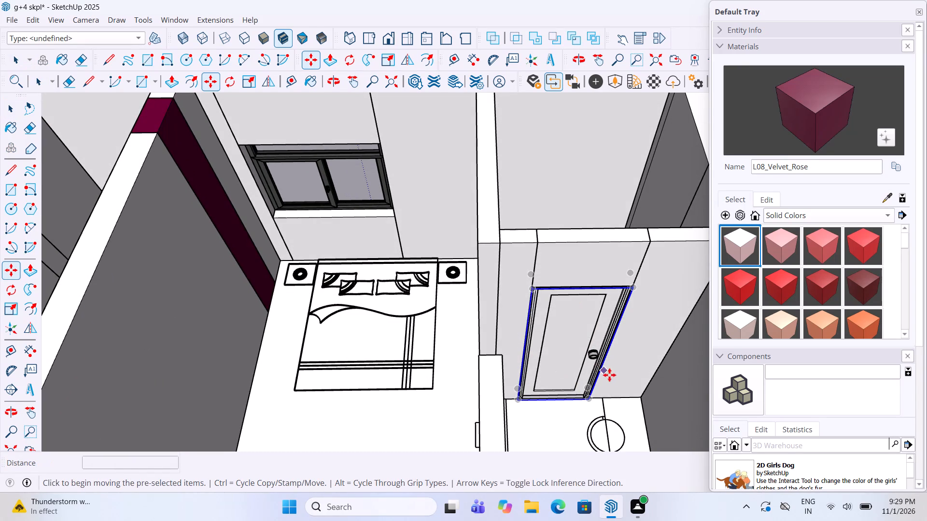
{"action": "left_click", "coordinate": [596, 403]}
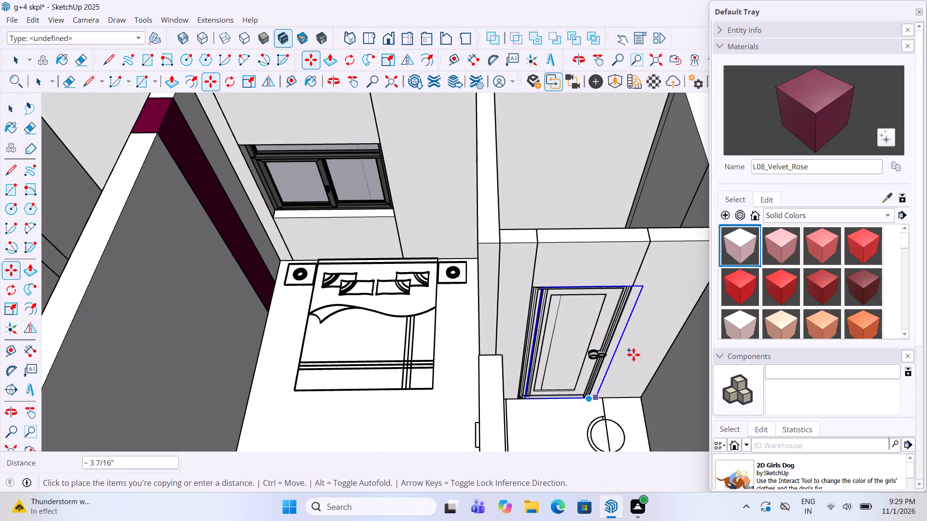
{"action": "scroll", "coordinate": [676, 319], "scroll_direction": "down", "scroll_amount": 12}
{"action": "scroll", "coordinate": [445, 320], "scroll_direction": "up", "scroll_amount": 10}
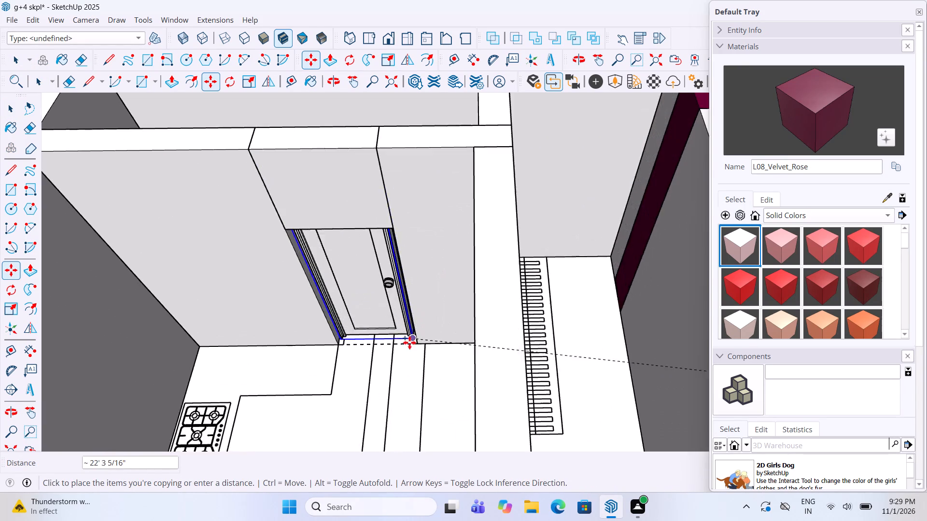
{"action": "scroll", "coordinate": [409, 343], "scroll_direction": "up", "scroll_amount": 4}
{"action": "left_click", "coordinate": [425, 343]}
Scale the copied kitchen-side door by about 1.09 in width and fit it to the opening beneath the lintel.
{"action": "key", "text": "s"}
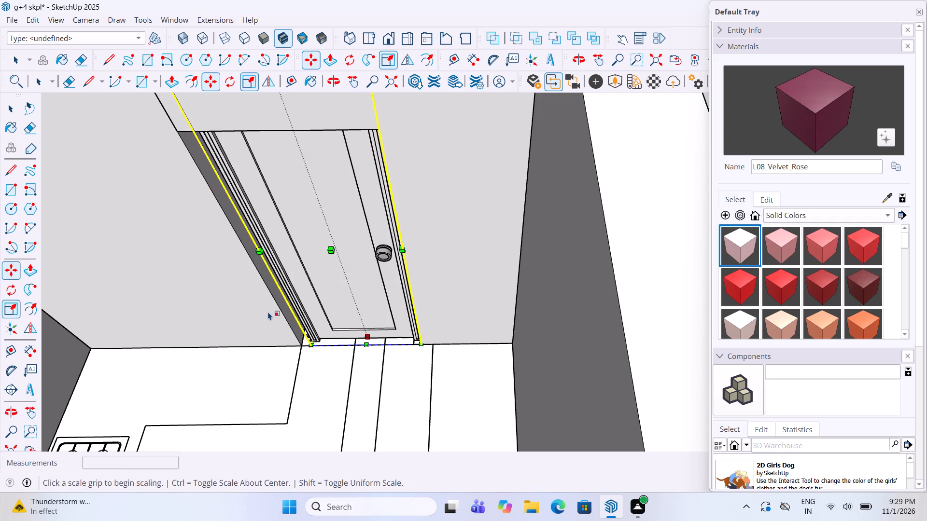
{"action": "left_click_drag", "start_coordinate": [263, 240], "coordinate": [244, 239]}
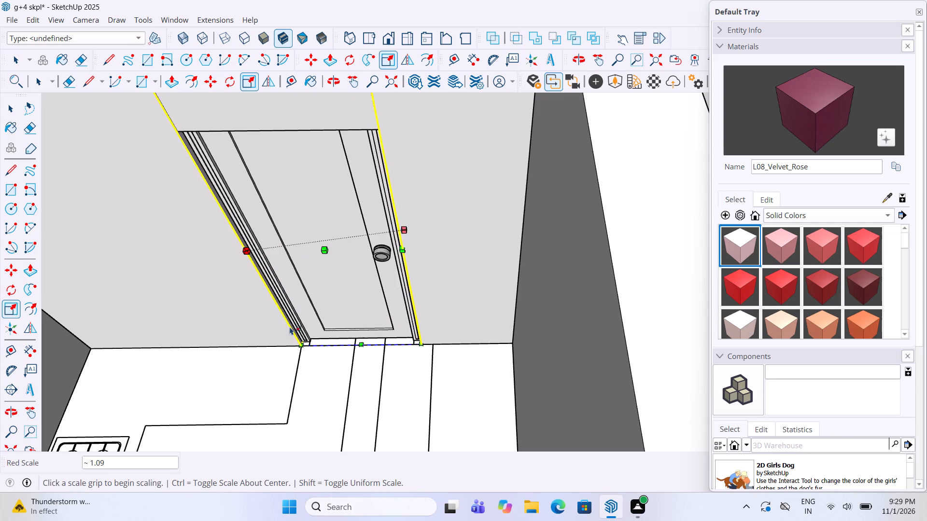
{"action": "scroll", "coordinate": [309, 356], "scroll_direction": "down", "scroll_amount": 5}
{"action": "left_click_drag", "start_coordinate": [285, 212], "coordinate": [296, 242]}
{"action": "key", "text": "space"}
{"action": "left_click", "coordinate": [358, 388]}
{"action": "scroll", "coordinate": [362, 389], "scroll_direction": "down", "scroll_amount": 7}
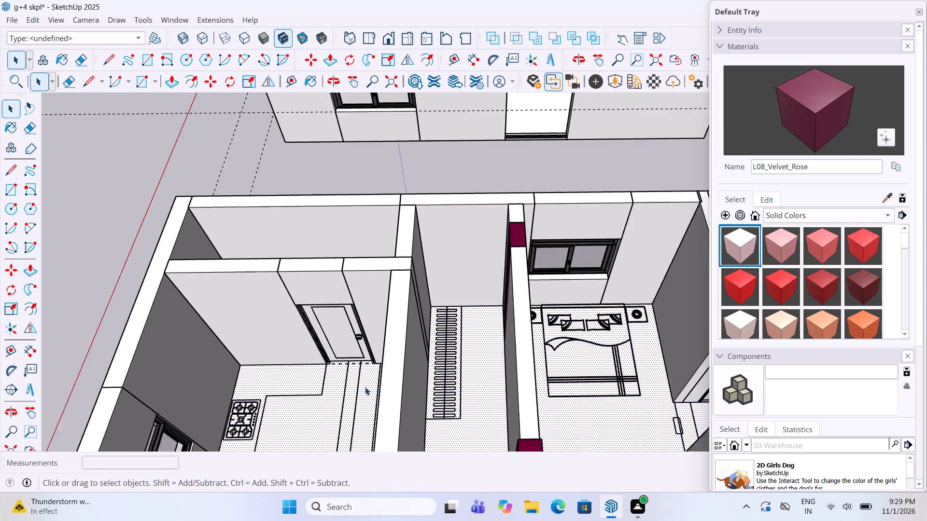
Examine the plan beyond the middle one for wall openings that are still unfilled.
{"action": "scroll", "coordinate": [365, 387], "scroll_direction": "down", "scroll_amount": 1}
{"action": "left_click", "coordinate": [124, 187]}
{"action": "scroll", "coordinate": [280, 300], "scroll_direction": "down", "scroll_amount": 10}
{"action": "scroll", "coordinate": [457, 148], "scroll_direction": "up", "scroll_amount": 3}
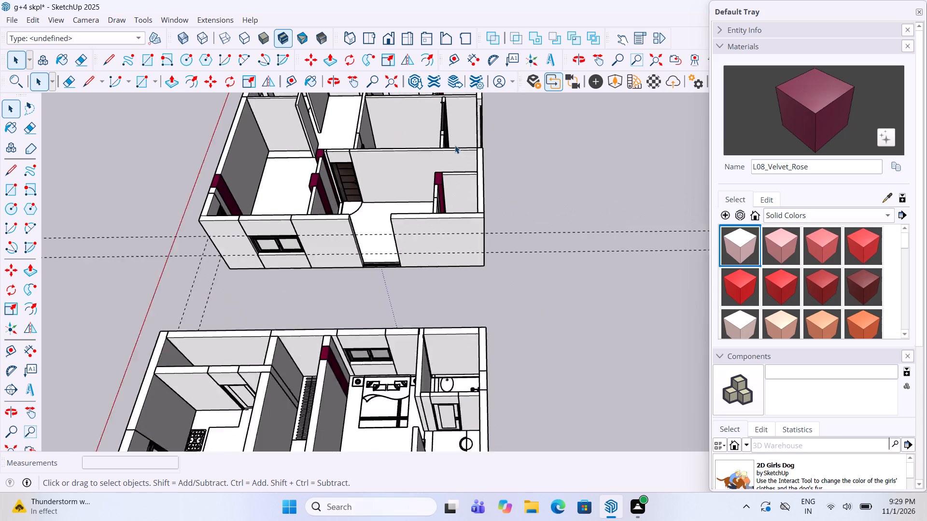
{"action": "scroll", "coordinate": [455, 145], "scroll_direction": "up", "scroll_amount": 5}
{"action": "middle_click_drag", "start_coordinate": [436, 193], "coordinate": [443, 259]}
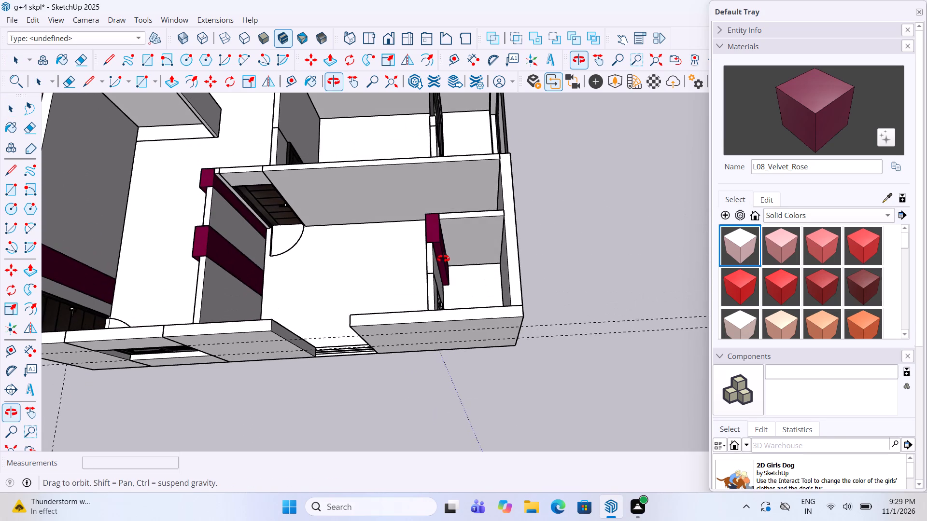
{"action": "middle_click_drag", "start_coordinate": [443, 259], "coordinate": [435, 158]}
{"action": "scroll", "coordinate": [334, 305], "scroll_direction": "up", "scroll_amount": 9}
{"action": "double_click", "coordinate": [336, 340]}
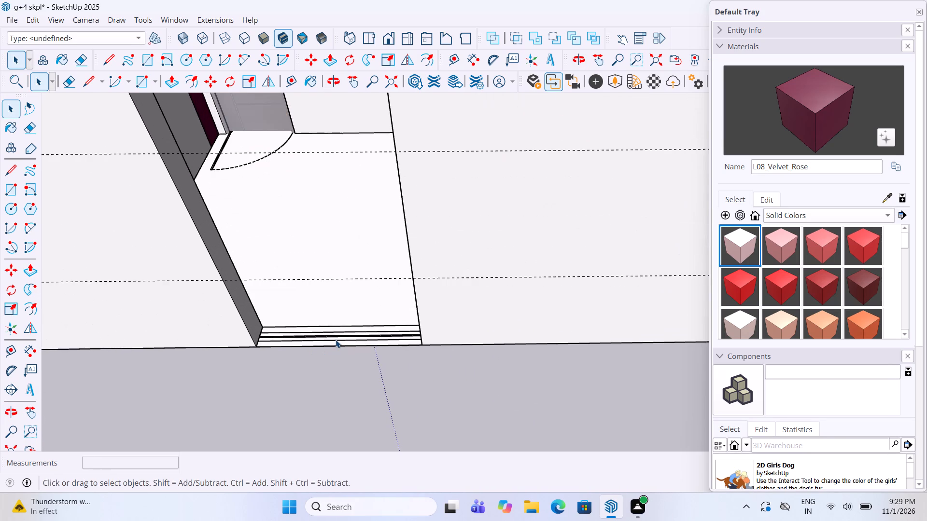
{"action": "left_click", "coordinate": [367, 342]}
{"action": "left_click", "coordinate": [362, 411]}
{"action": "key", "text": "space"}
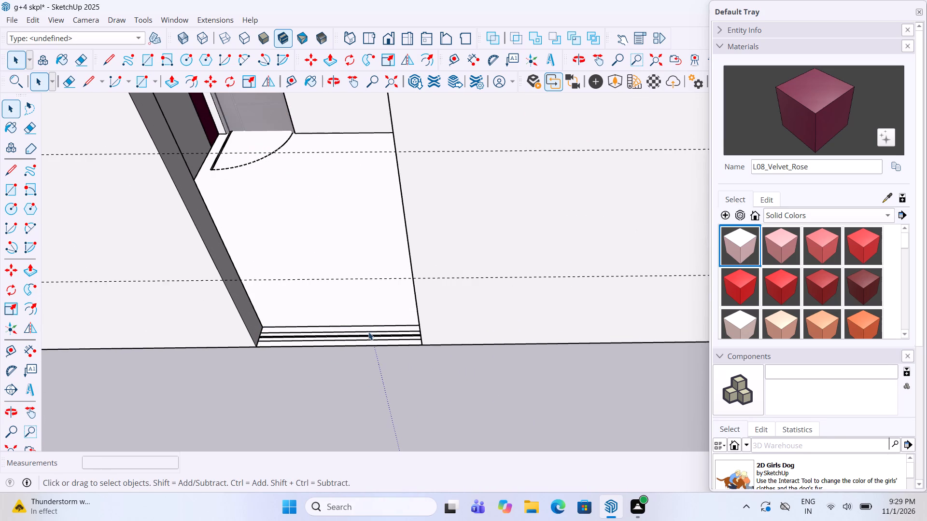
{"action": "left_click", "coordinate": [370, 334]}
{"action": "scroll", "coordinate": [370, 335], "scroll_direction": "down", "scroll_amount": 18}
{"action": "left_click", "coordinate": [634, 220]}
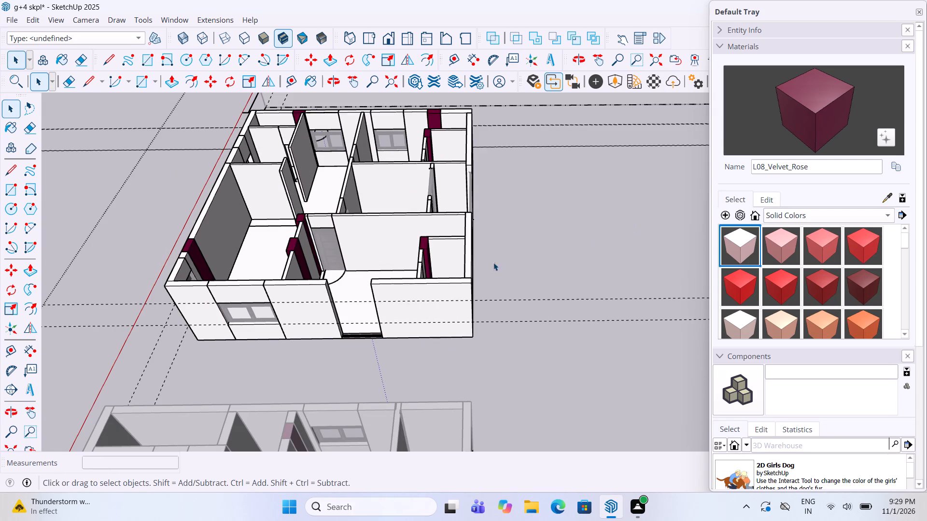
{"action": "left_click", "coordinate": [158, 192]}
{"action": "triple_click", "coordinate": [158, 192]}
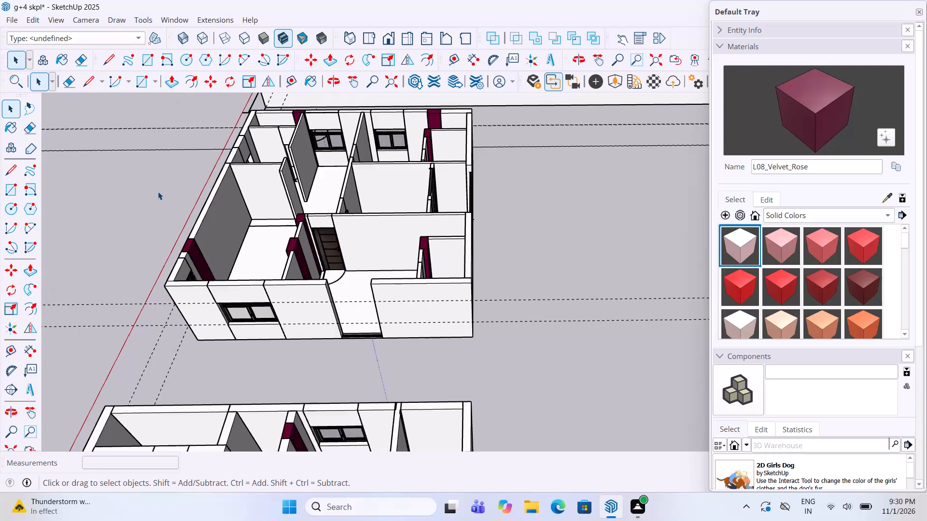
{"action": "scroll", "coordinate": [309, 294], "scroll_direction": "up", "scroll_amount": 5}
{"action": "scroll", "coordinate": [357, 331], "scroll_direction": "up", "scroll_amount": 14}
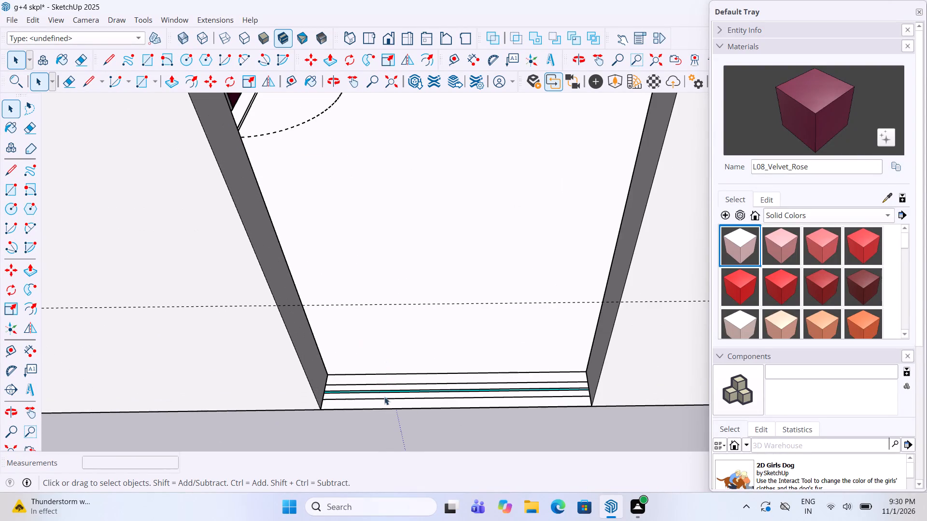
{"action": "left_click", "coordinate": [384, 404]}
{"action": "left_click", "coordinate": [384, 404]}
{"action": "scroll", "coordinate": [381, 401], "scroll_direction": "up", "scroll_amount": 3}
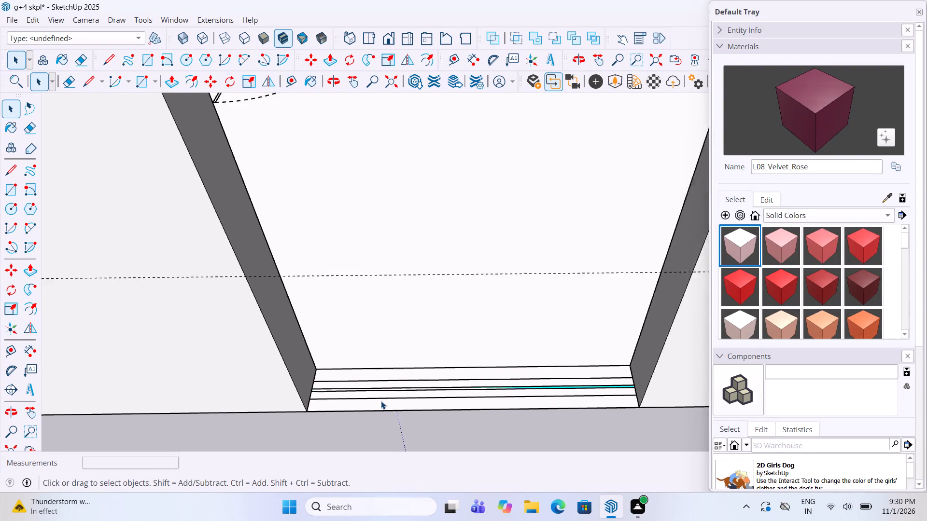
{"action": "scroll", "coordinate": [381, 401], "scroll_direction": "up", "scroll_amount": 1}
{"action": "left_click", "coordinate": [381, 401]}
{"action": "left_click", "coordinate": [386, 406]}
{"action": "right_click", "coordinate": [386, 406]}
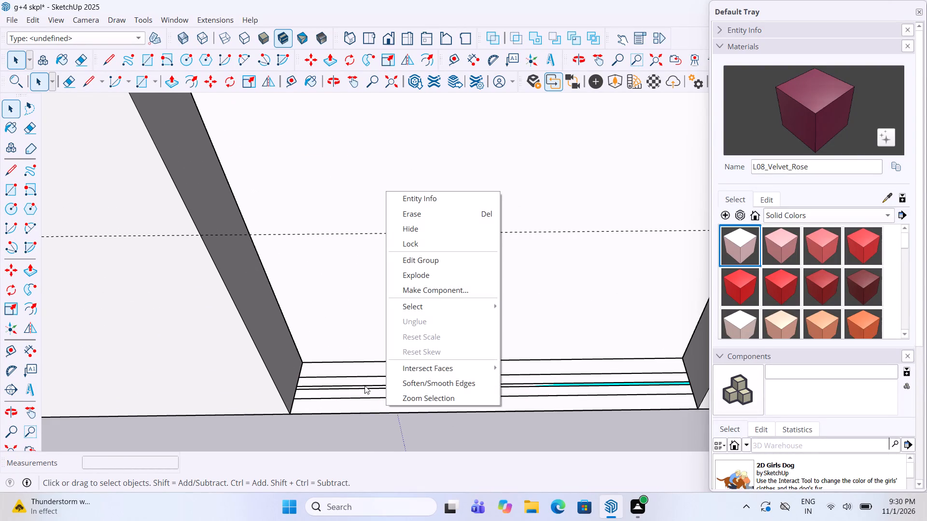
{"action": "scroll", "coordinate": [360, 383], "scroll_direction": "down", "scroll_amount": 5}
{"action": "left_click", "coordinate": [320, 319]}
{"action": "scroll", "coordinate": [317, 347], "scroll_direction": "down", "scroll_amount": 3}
Draw a rectangle across the full gap in the outer wall, spanning the wall thickness, and make it a group.
{"action": "left_click", "coordinate": [8, 192]}
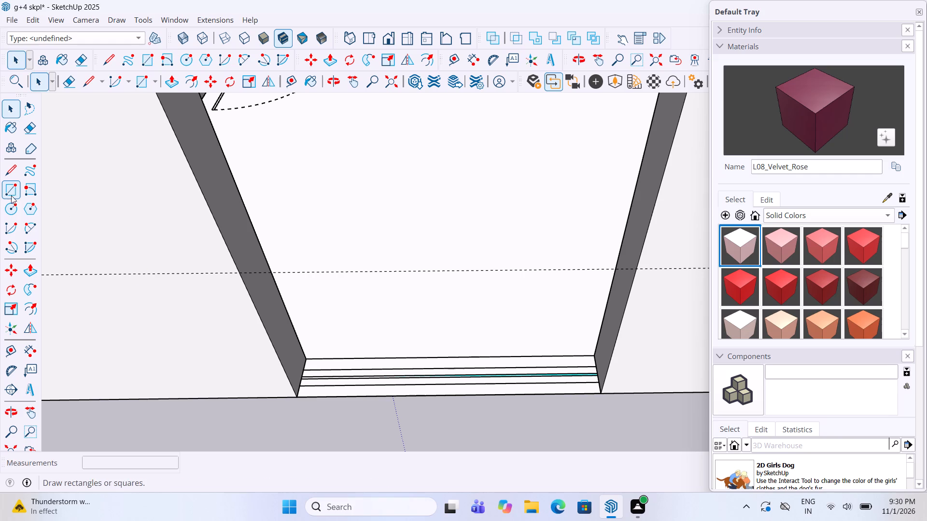
{"action": "left_click", "coordinate": [292, 395]}
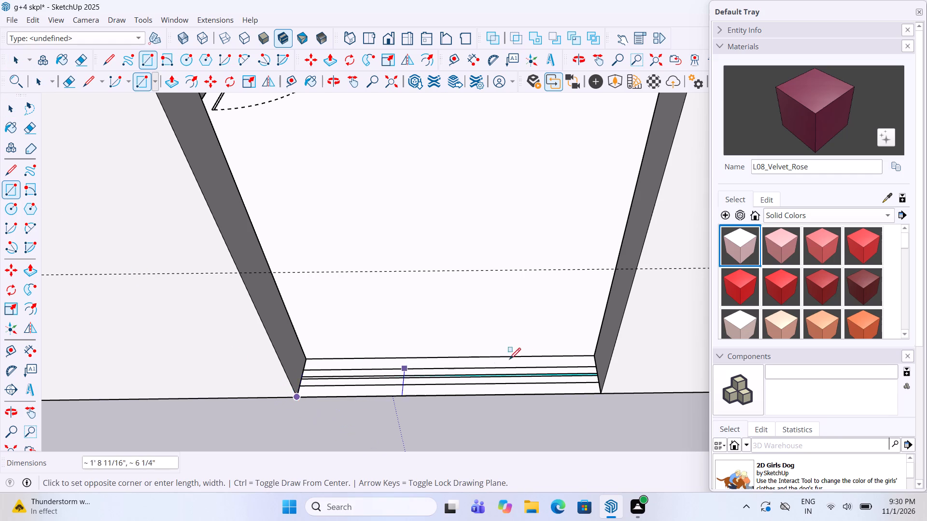
{"action": "left_click", "coordinate": [594, 355]}
{"action": "key", "text": "space"}
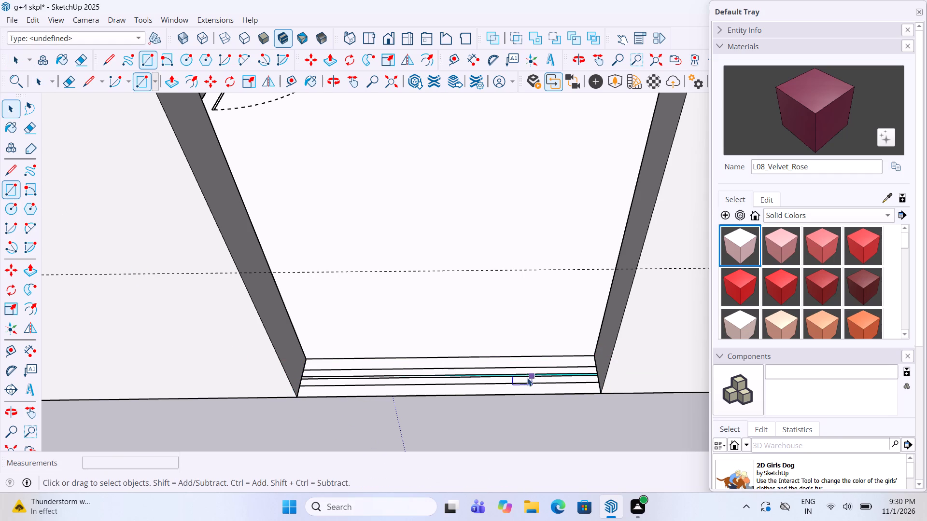
{"action": "left_click", "coordinate": [521, 386]}
{"action": "right_click", "coordinate": [521, 386]}
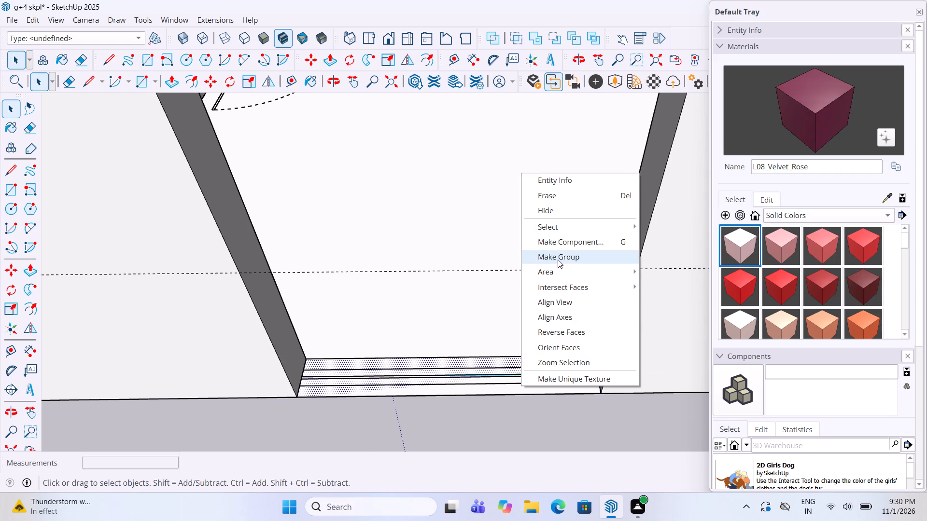
{"action": "left_click", "coordinate": [558, 260]}
Push/pull the grouped rectangle up 10' to the wall top, closing the outer-wall gap.
{"action": "double_click", "coordinate": [508, 362]}
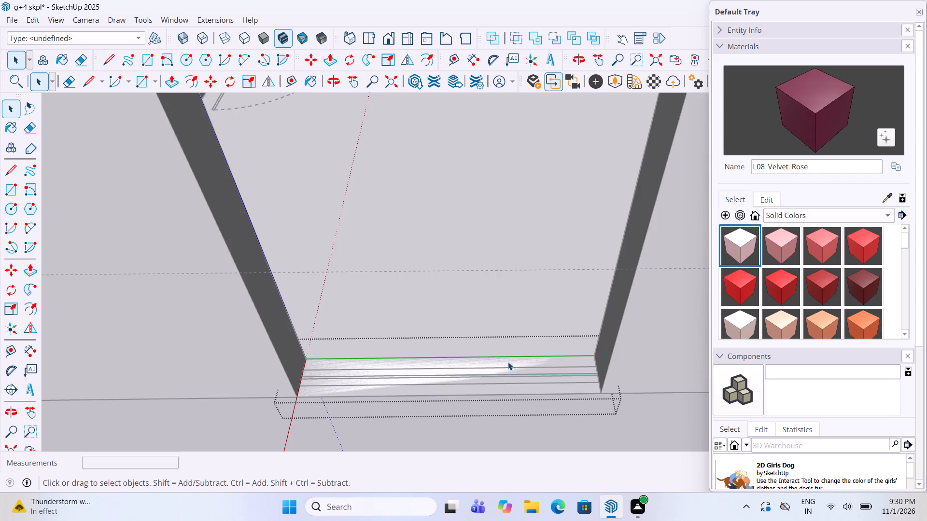
{"action": "key", "text": "p"}
{"action": "left_click", "coordinate": [508, 362]}
{"action": "scroll", "coordinate": [504, 321], "scroll_direction": "down", "scroll_amount": 16}
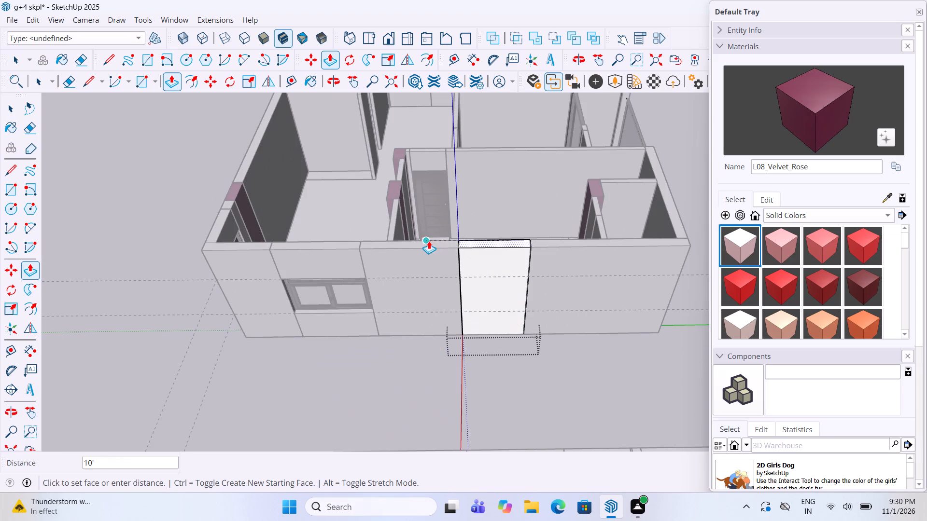
{"action": "left_click", "coordinate": [429, 241]}
{"action": "key", "text": "space"}
{"action": "left_click", "coordinate": [419, 405]}
Draw a 4' by 5' window rectangle between the two horizontal guides on the new infill wall's outer face.
{"action": "scroll", "coordinate": [531, 259], "scroll_direction": "up", "scroll_amount": 3}
{"action": "middle_click_drag", "start_coordinate": [531, 259], "coordinate": [511, 247]}
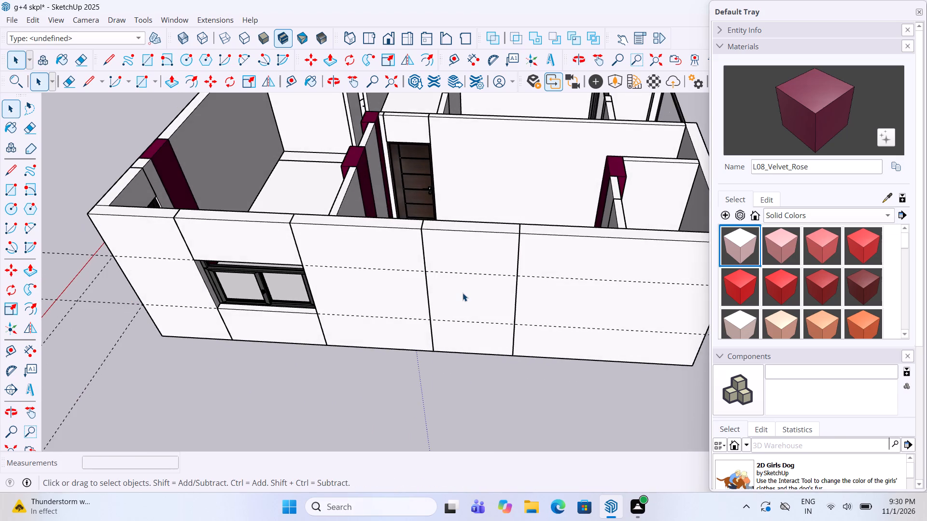
{"action": "double_click", "coordinate": [463, 293]}
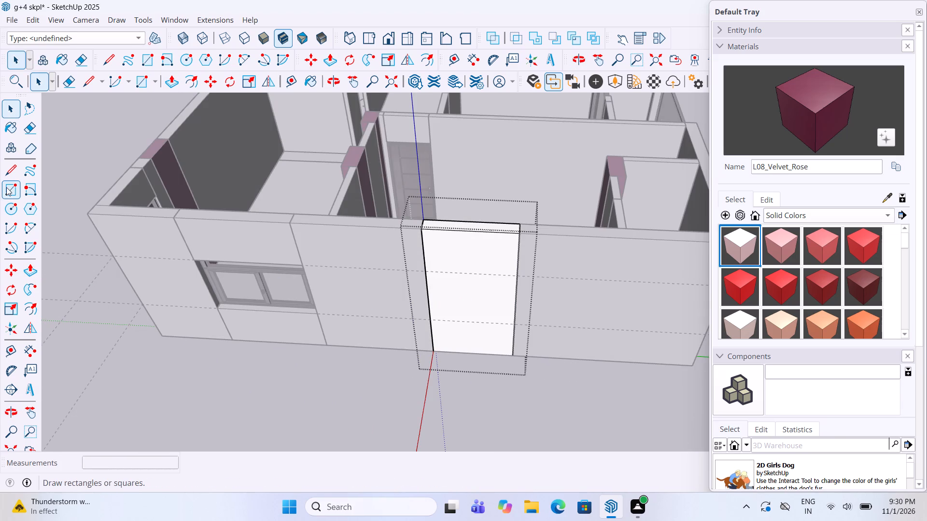
{"action": "left_click", "coordinate": [6, 187]}
{"action": "scroll", "coordinate": [489, 296], "scroll_direction": "up", "scroll_amount": 4}
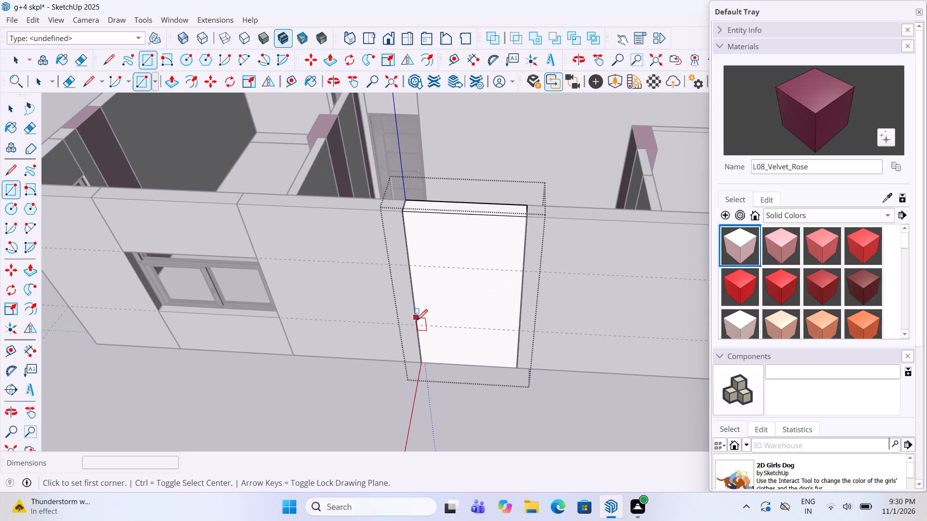
{"action": "left_click", "coordinate": [419, 326]}
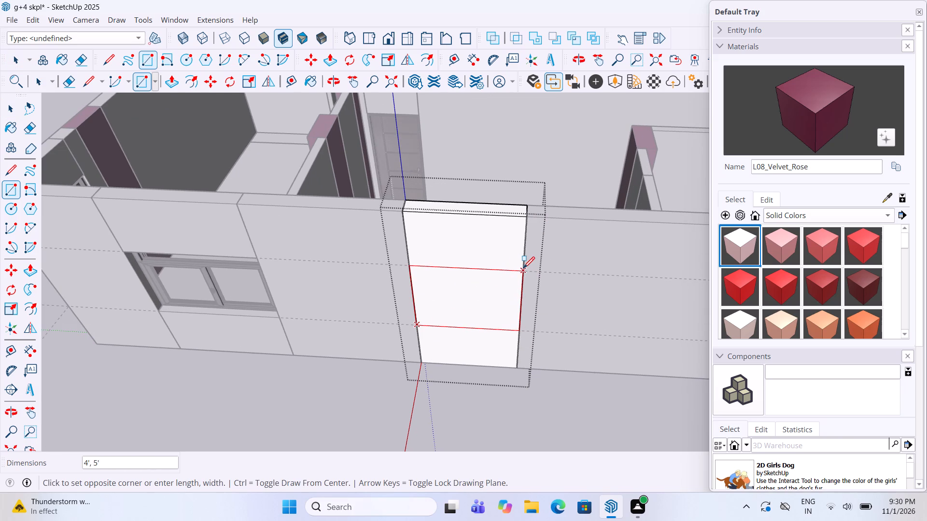
{"action": "left_click", "coordinate": [524, 269]}
Push the window rectangle through the infill wall's full thickness to cut the window opening.
{"action": "key", "text": "p"}
{"action": "left_click", "coordinate": [489, 303]}
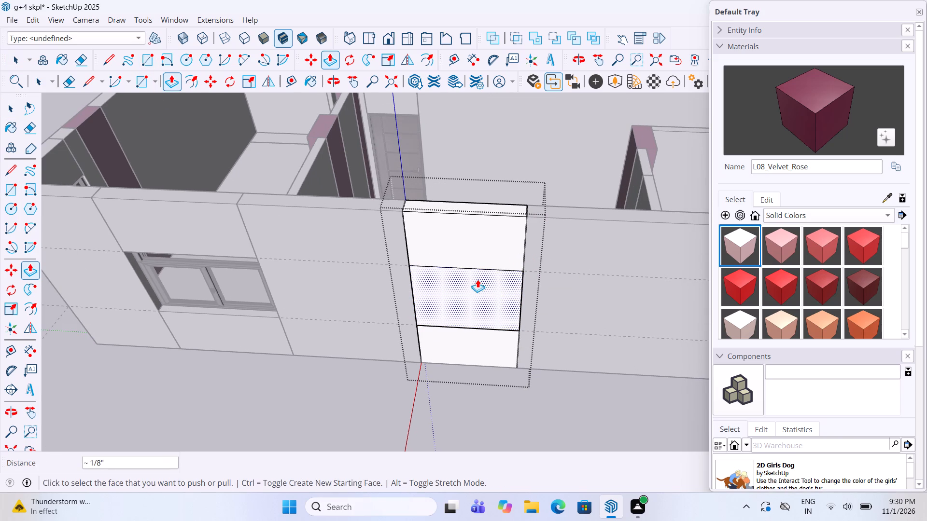
{"action": "scroll", "coordinate": [475, 288], "scroll_direction": "up", "scroll_amount": 1}
{"action": "middle_click_drag", "start_coordinate": [475, 288], "coordinate": [481, 257]}
{"action": "scroll", "coordinate": [477, 274], "scroll_direction": "up", "scroll_amount": 3}
{"action": "left_click", "coordinate": [471, 280]}
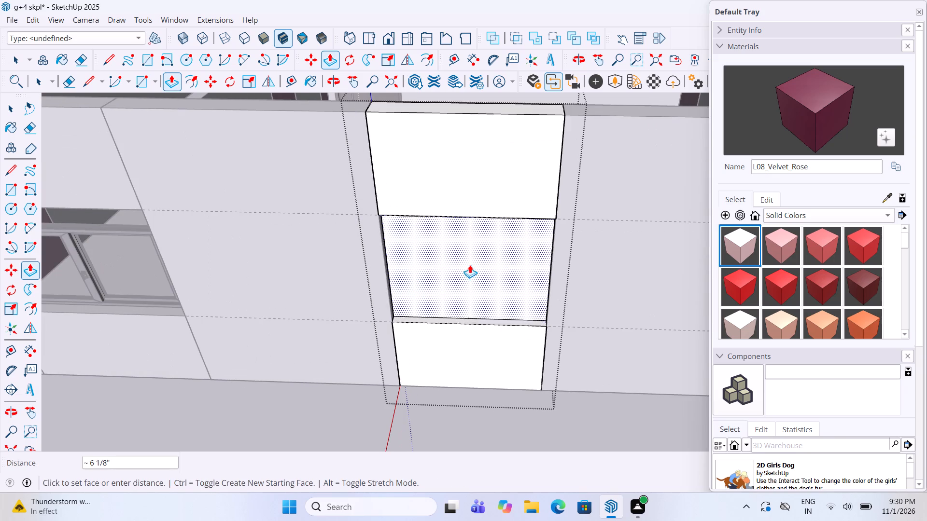
{"action": "left_click", "coordinate": [478, 245]}
{"action": "left_click", "coordinate": [478, 245]}
{"action": "key", "text": "Delete"}
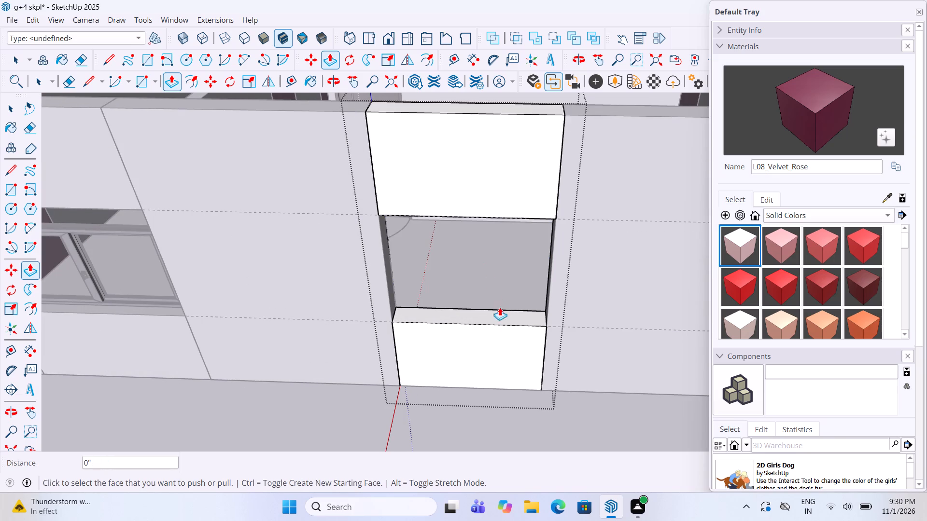
{"action": "key", "text": "space"}
{"action": "left_click", "coordinate": [504, 432]}
Copy the sliding window from the adjacent opening into the new opening in the infill wall, aligned to its lower corner.
{"action": "scroll", "coordinate": [492, 393], "scroll_direction": "down", "scroll_amount": 2}
{"action": "scroll", "coordinate": [476, 324], "scroll_direction": "down", "scroll_amount": 4}
{"action": "middle_click_drag", "start_coordinate": [358, 200], "coordinate": [406, 232]}
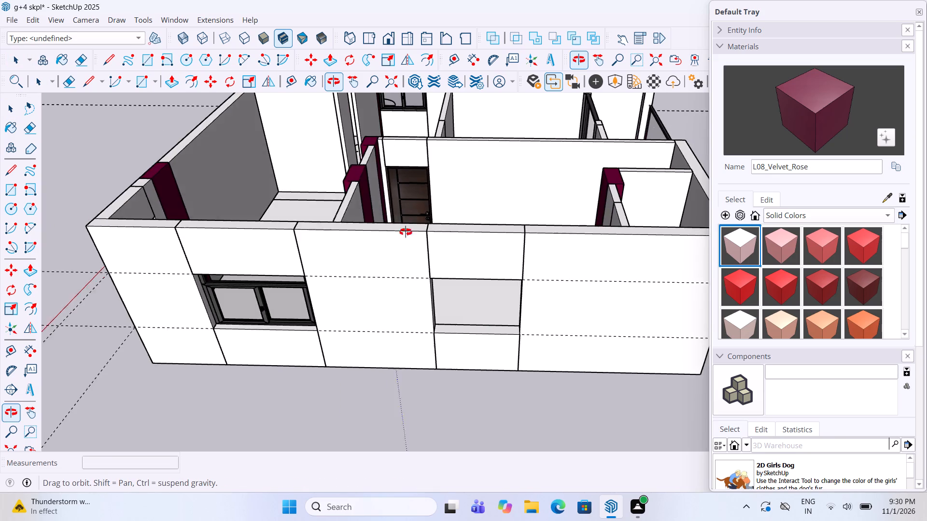
{"action": "middle_click_drag", "start_coordinate": [406, 232], "coordinate": [422, 232]}
{"action": "middle_click_drag", "start_coordinate": [321, 367], "coordinate": [318, 365]}
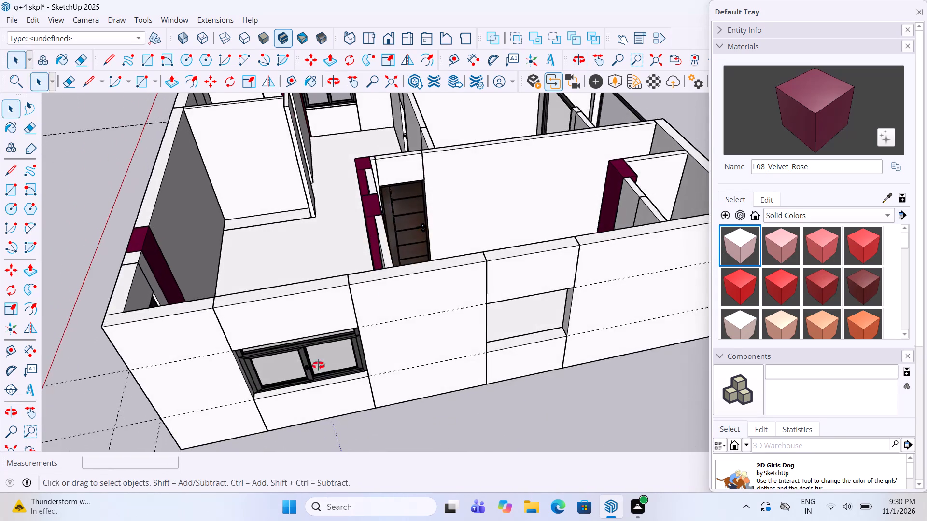
{"action": "middle_click_drag", "start_coordinate": [318, 365], "coordinate": [305, 315]}
{"action": "scroll", "coordinate": [305, 315], "scroll_direction": "up", "scroll_amount": 4}
{"action": "left_click", "coordinate": [305, 308]}
{"action": "key", "text": "m"}
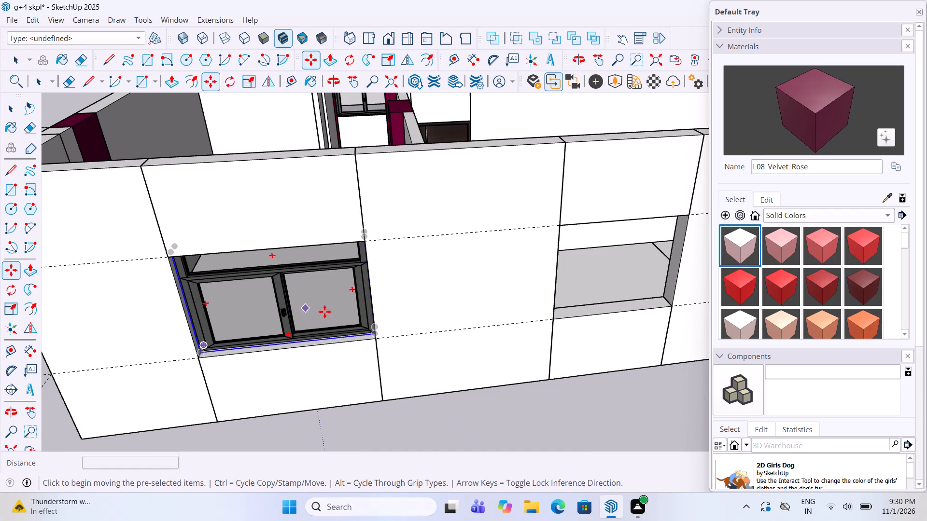
{"action": "left_click", "coordinate": [374, 333], "text": "ctrl"}
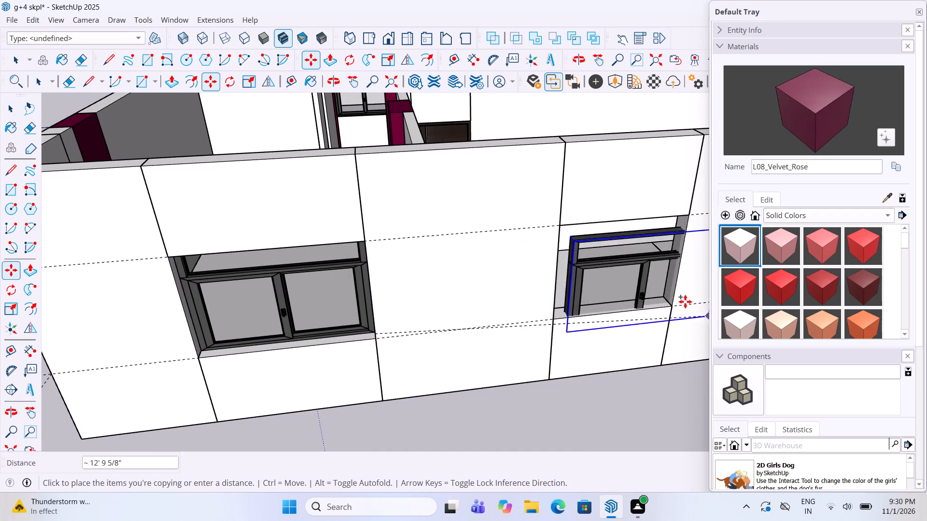
{"action": "left_click", "coordinate": [668, 299]}
Scale the copied window narrower so it fits between the sides of the infill wall opening.
{"action": "middle_click_drag", "start_coordinate": [666, 300], "coordinate": [588, 306]}
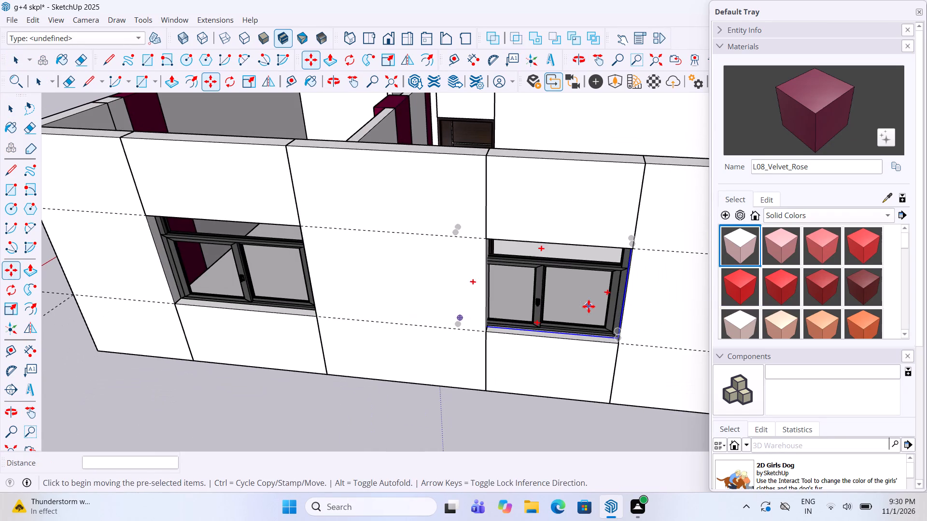
{"action": "key", "text": "s"}
{"action": "scroll", "coordinate": [506, 274], "scroll_direction": "up", "scroll_amount": 2}
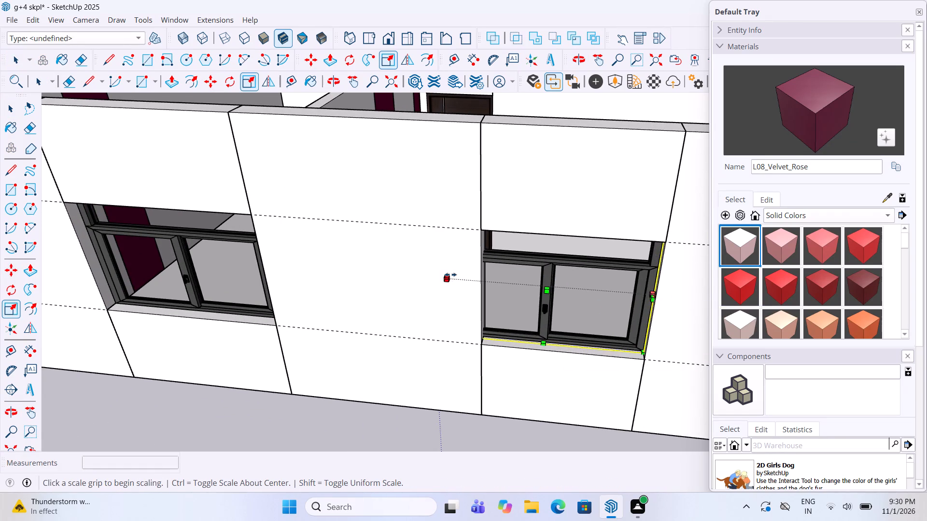
{"action": "left_click_drag", "start_coordinate": [452, 275], "coordinate": [483, 282]}
{"action": "key", "text": "space"}
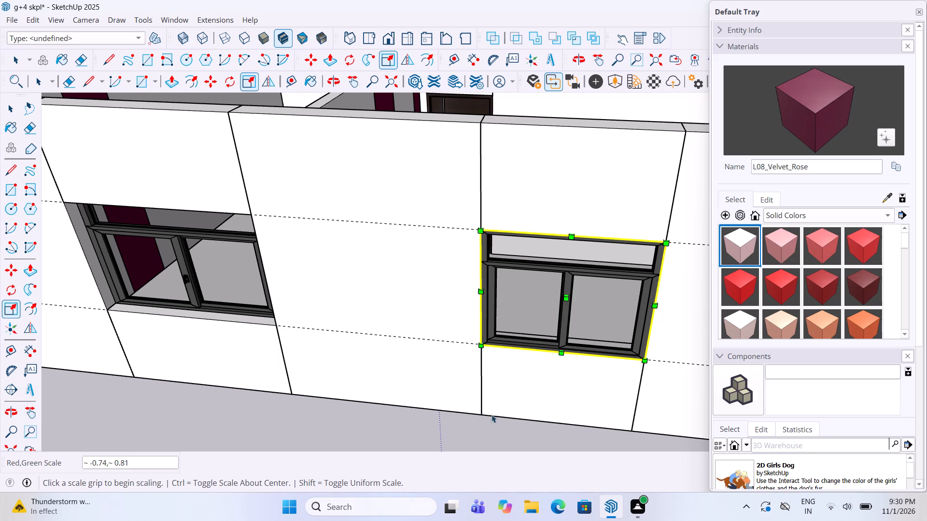
{"action": "left_click", "coordinate": [481, 427]}
{"action": "scroll", "coordinate": [481, 392], "scroll_direction": "down", "scroll_amount": 11}
{"action": "left_click", "coordinate": [173, 282]}
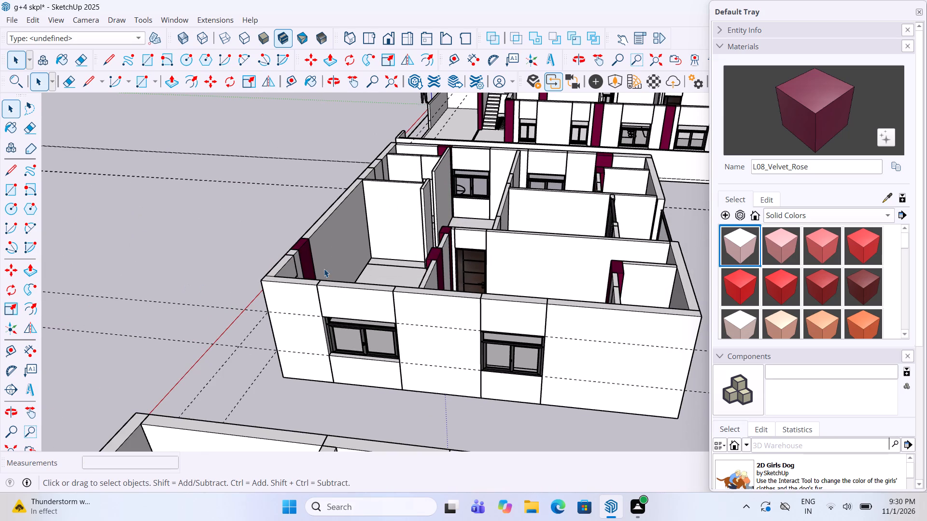
Examine the unfurnished floor plan from several sides for openings still lacking a door or window.
{"action": "middle_click_drag", "start_coordinate": [326, 269], "coordinate": [400, 352]}
{"action": "scroll", "coordinate": [390, 268], "scroll_direction": "down", "scroll_amount": 6}
{"action": "scroll", "coordinate": [600, 330], "scroll_direction": "up", "scroll_amount": 4}
{"action": "scroll", "coordinate": [504, 359], "scroll_direction": "up", "scroll_amount": 4}
{"action": "middle_click_drag", "start_coordinate": [501, 358], "coordinate": [648, 366]}
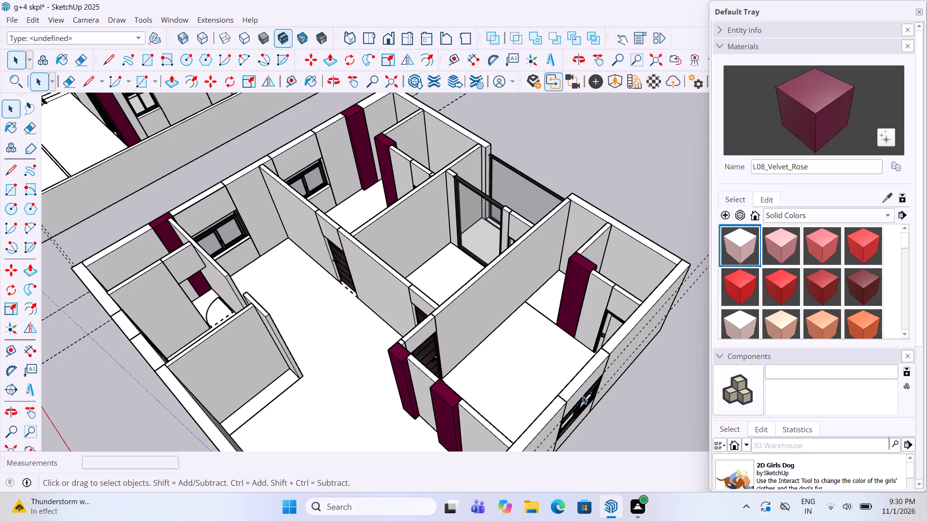
{"action": "scroll", "coordinate": [582, 396], "scroll_direction": "down", "scroll_amount": 4}
{"action": "scroll", "coordinate": [315, 333], "scroll_direction": "up", "scroll_amount": 3}
{"action": "middle_click_drag", "start_coordinate": [311, 322], "coordinate": [269, 360]}
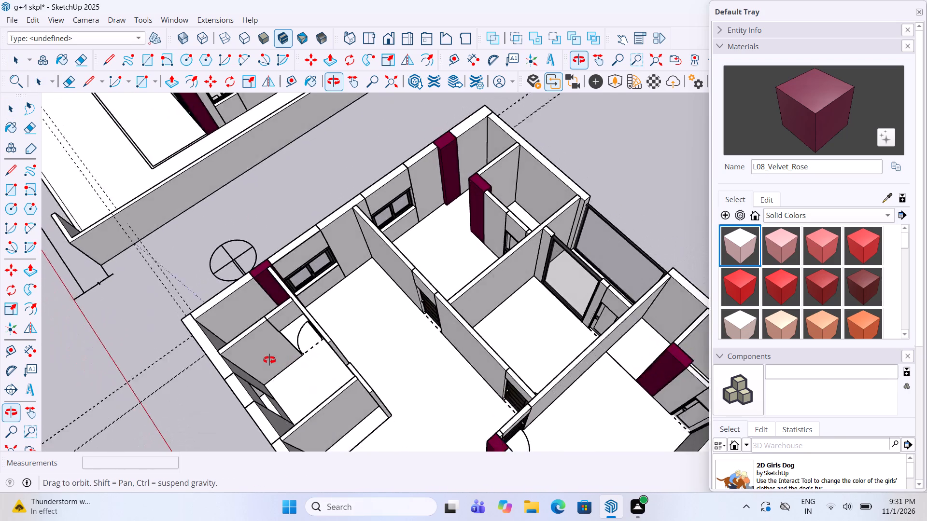
{"action": "middle_click_drag", "start_coordinate": [269, 360], "coordinate": [327, 442]}
{"action": "middle_click_drag", "start_coordinate": [318, 435], "coordinate": [233, 342]}
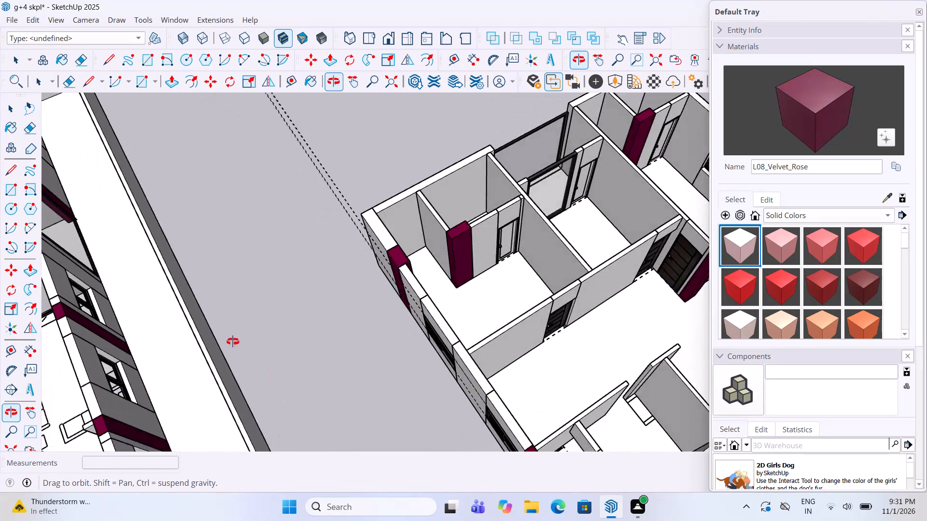
{"action": "middle_click_drag", "start_coordinate": [233, 342], "coordinate": [231, 340]}
{"action": "scroll", "coordinate": [228, 330], "scroll_direction": "down", "scroll_amount": 4}
{"action": "middle_click_drag", "start_coordinate": [498, 372], "coordinate": [273, 365]}
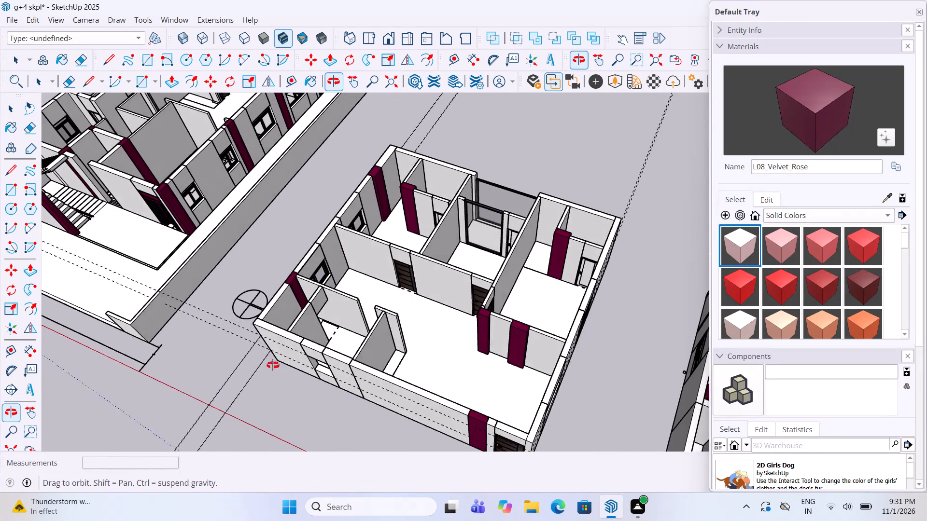
{"action": "middle_click_drag", "start_coordinate": [273, 365], "coordinate": [272, 366]}
{"action": "scroll", "coordinate": [573, 221], "scroll_direction": "up", "scroll_amount": 1}
{"action": "scroll", "coordinate": [341, 274], "scroll_direction": "down", "scroll_amount": 4}
{"action": "middle_click_drag", "start_coordinate": [412, 337], "coordinate": [325, 315]}
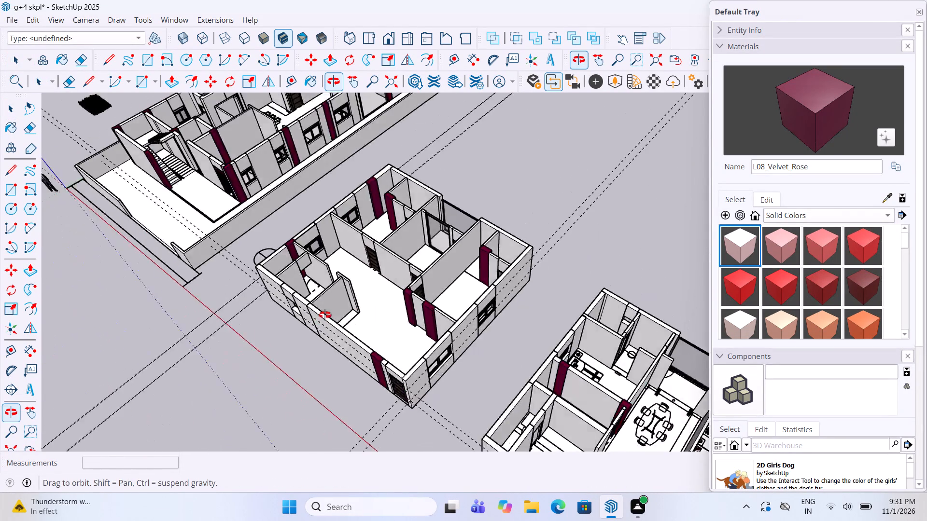
{"action": "middle_click_drag", "start_coordinate": [325, 315], "coordinate": [150, 275]}
Copy the panelled door beside the furnished plan's bedroom to the small toilet doorway on the unfurnished plan, at its bottom corner.
{"action": "scroll", "coordinate": [551, 459], "scroll_direction": "up", "scroll_amount": 1}
{"action": "scroll", "coordinate": [426, 357], "scroll_direction": "up", "scroll_amount": 4}
{"action": "middle_click_drag", "start_coordinate": [426, 357], "coordinate": [435, 375]}
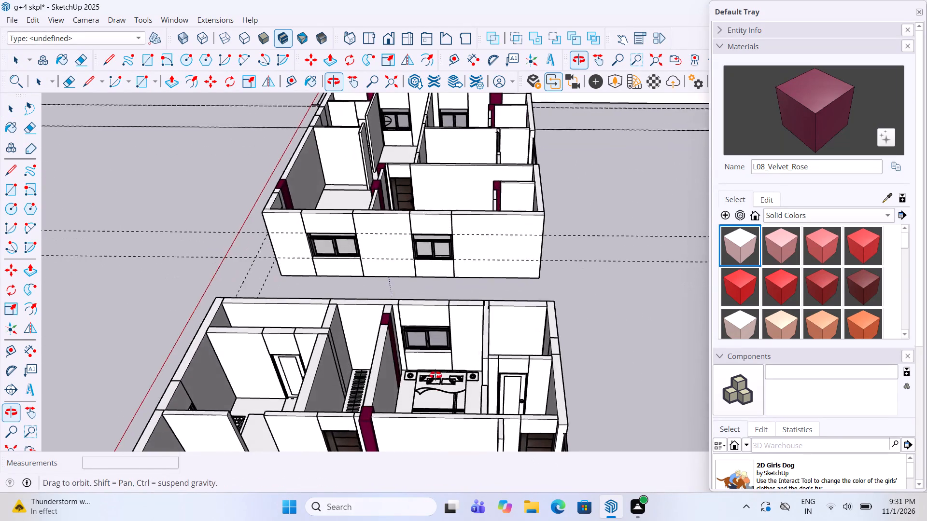
{"action": "middle_click_drag", "start_coordinate": [435, 375], "coordinate": [452, 404]}
{"action": "scroll", "coordinate": [520, 415], "scroll_direction": "up", "scroll_amount": 6}
{"action": "left_click", "coordinate": [532, 429]}
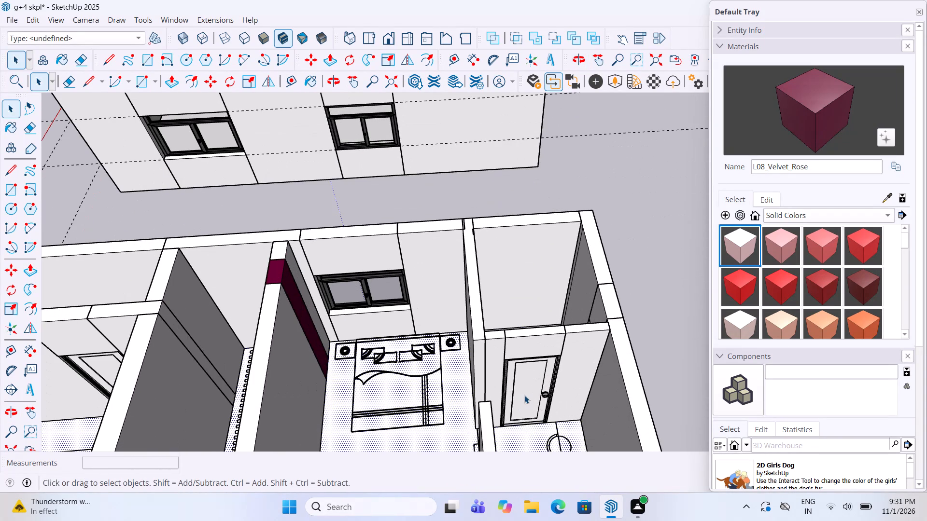
{"action": "left_click", "coordinate": [524, 395]}
{"action": "key", "text": "m"}
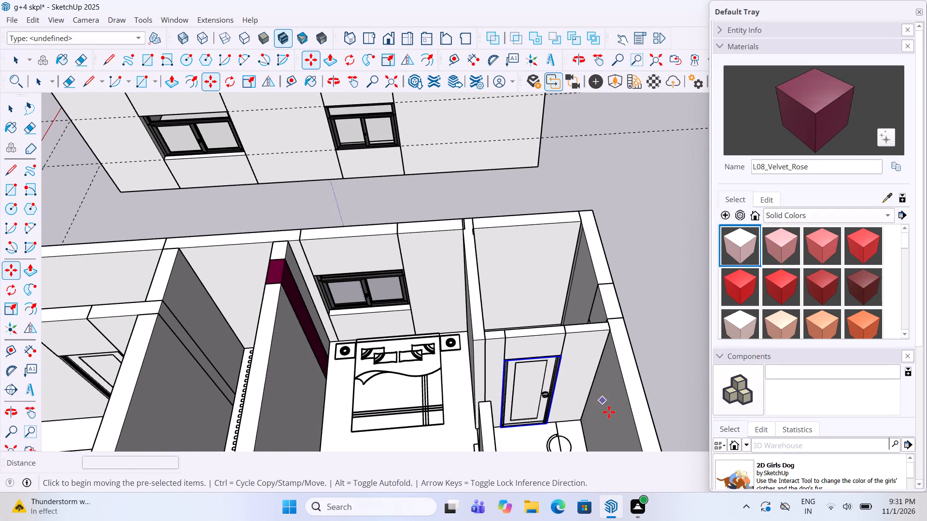
{"action": "left_click", "coordinate": [552, 430]}
{"action": "scroll", "coordinate": [559, 412], "scroll_direction": "down", "scroll_amount": 10}
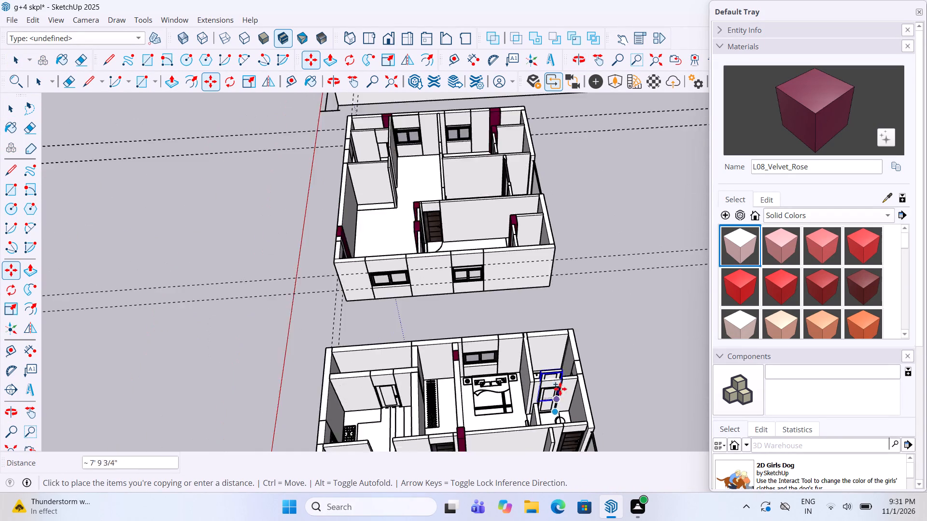
{"action": "scroll", "coordinate": [560, 389], "scroll_direction": "down", "scroll_amount": 4}
{"action": "scroll", "coordinate": [431, 191], "scroll_direction": "up", "scroll_amount": 10}
{"action": "scroll", "coordinate": [420, 229], "scroll_direction": "up", "scroll_amount": 6}
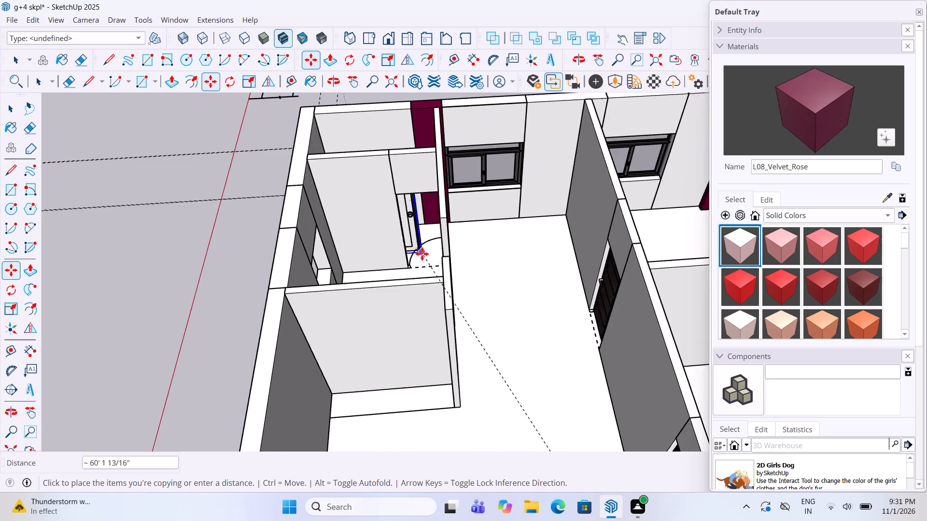
{"action": "scroll", "coordinate": [422, 254], "scroll_direction": "up", "scroll_amount": 13}
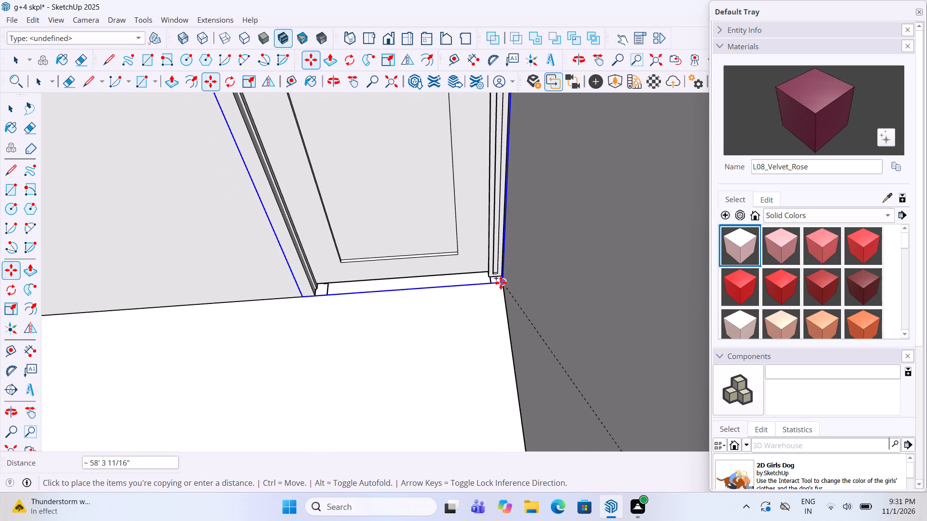
{"action": "left_click", "coordinate": [500, 283]}
Scale the copied toilet door to about 0.88 of its height and reduce its width to fit the doorway.
{"action": "scroll", "coordinate": [497, 328], "scroll_direction": "down", "scroll_amount": 9}
{"action": "middle_click", "coordinate": [496, 368]}
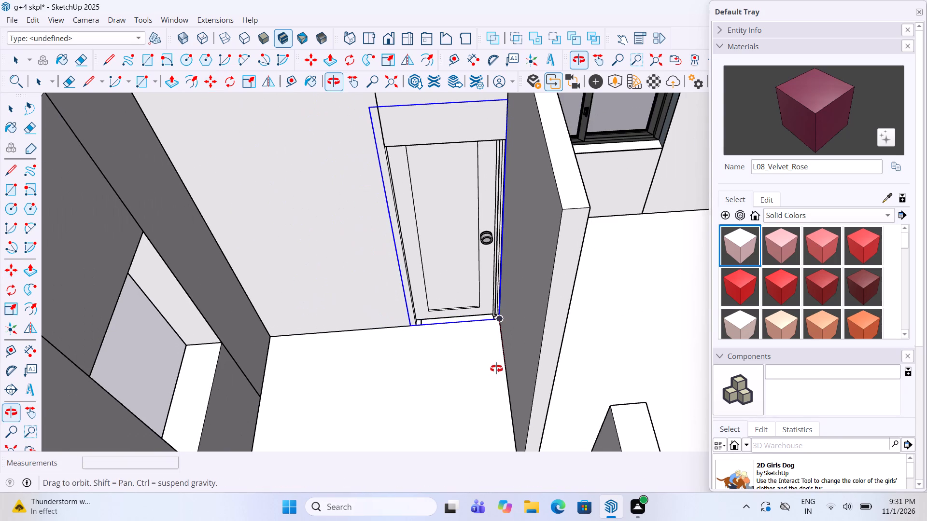
{"action": "key", "text": "s"}
{"action": "left_click_drag", "start_coordinate": [441, 104], "coordinate": [442, 105]}
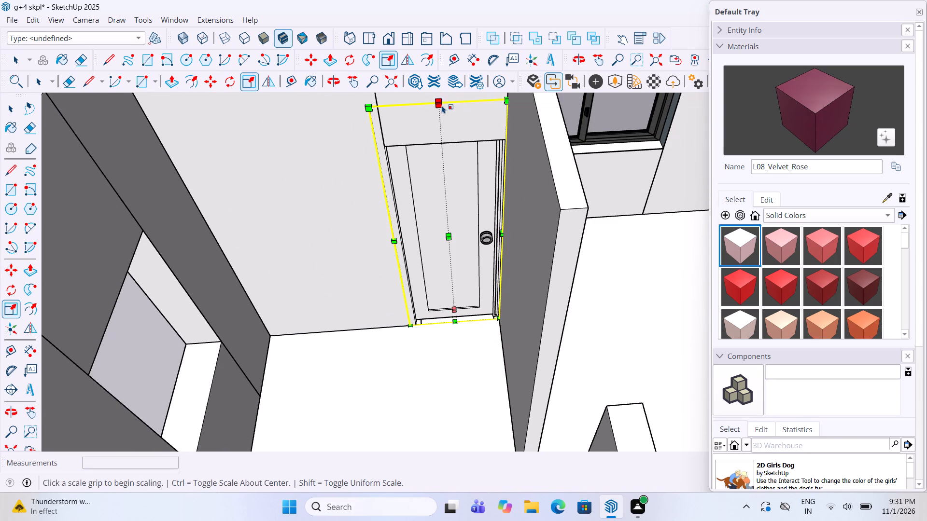
{"action": "left_click_drag", "start_coordinate": [442, 105], "coordinate": [452, 142]}
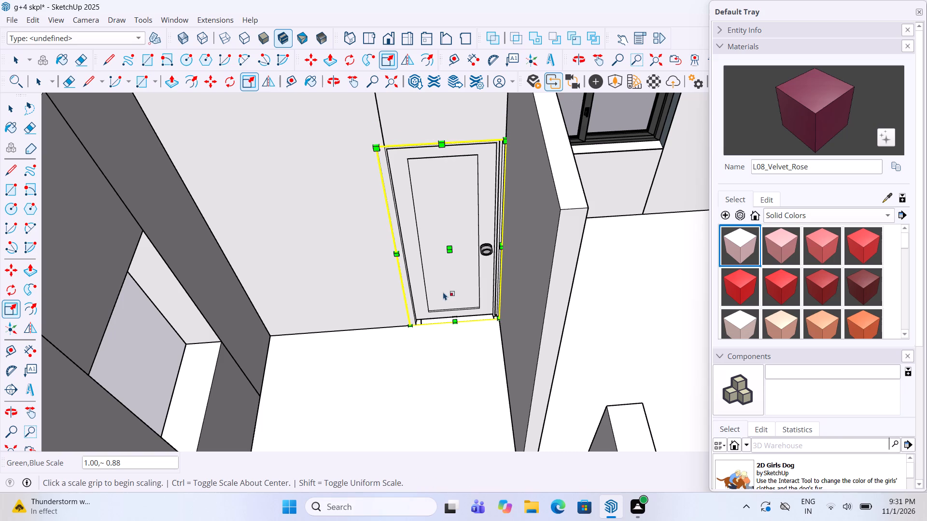
{"action": "left_click_drag", "start_coordinate": [400, 245], "coordinate": [407, 246]}
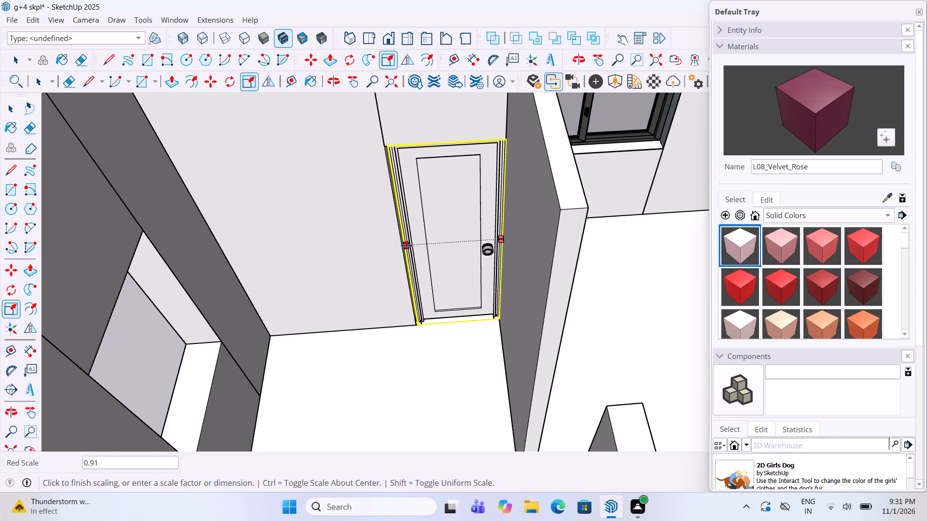
{"action": "left_click_drag", "start_coordinate": [407, 246], "coordinate": [405, 246]}
{"action": "key", "text": "space"}
{"action": "left_click", "coordinate": [463, 388]}
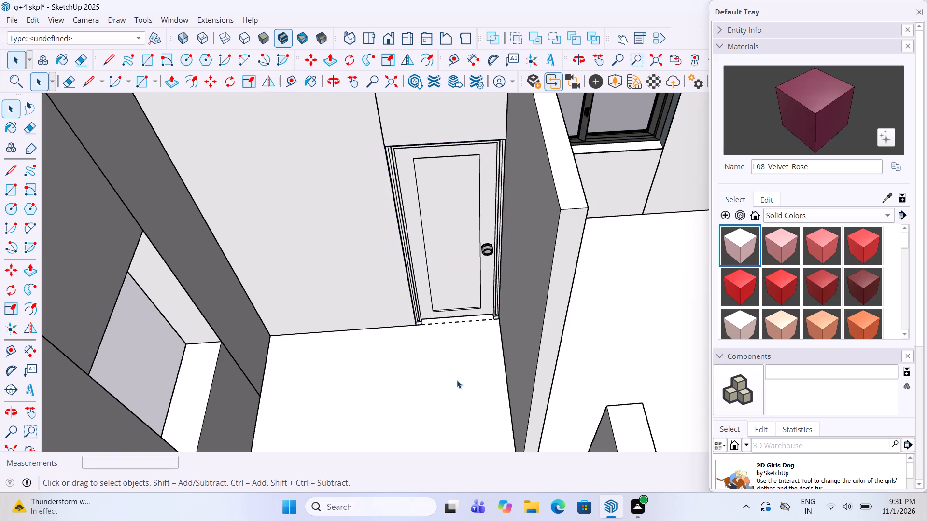
Draw a rectangle over the TV unit's floor strip against the living room wall on the furnished plan, and make it a group.
{"action": "scroll", "coordinate": [457, 380], "scroll_direction": "down", "scroll_amount": 10}
{"action": "left_click", "coordinate": [326, 332]}
{"action": "scroll", "coordinate": [464, 326], "scroll_direction": "down", "scroll_amount": 5}
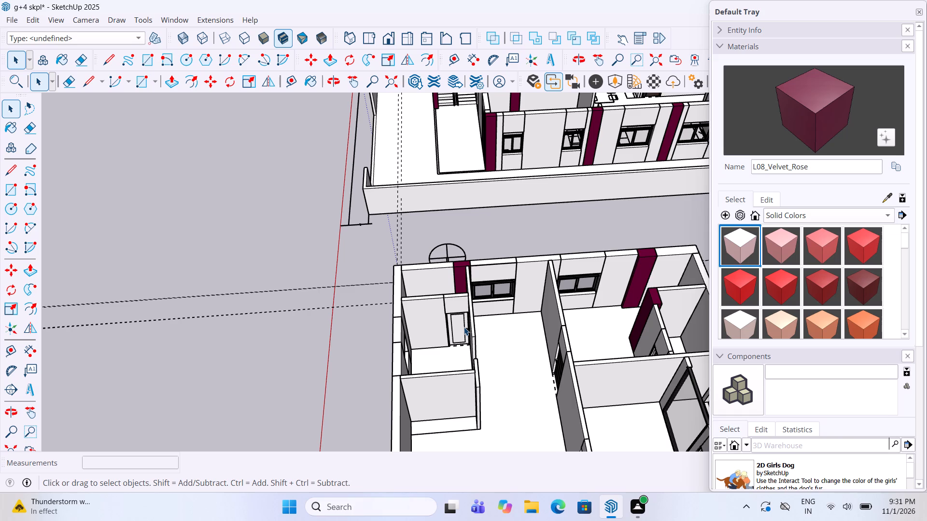
{"action": "scroll", "coordinate": [464, 327], "scroll_direction": "down", "scroll_amount": 11}
{"action": "scroll", "coordinate": [562, 219], "scroll_direction": "up", "scroll_amount": 10}
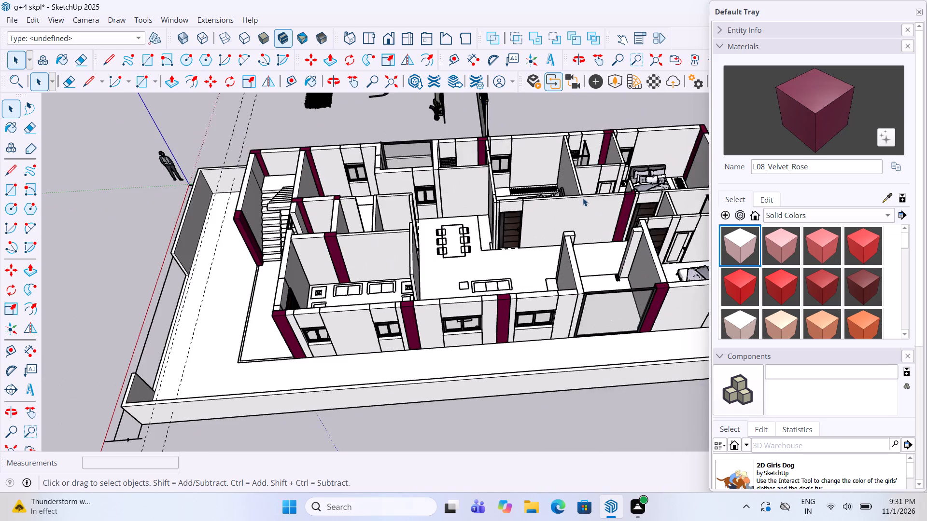
{"action": "scroll", "coordinate": [583, 198], "scroll_direction": "up", "scroll_amount": 3}
{"action": "middle_click_drag", "start_coordinate": [586, 199], "coordinate": [652, 242]}
{"action": "middle_click_drag", "start_coordinate": [511, 292], "coordinate": [730, 291]}
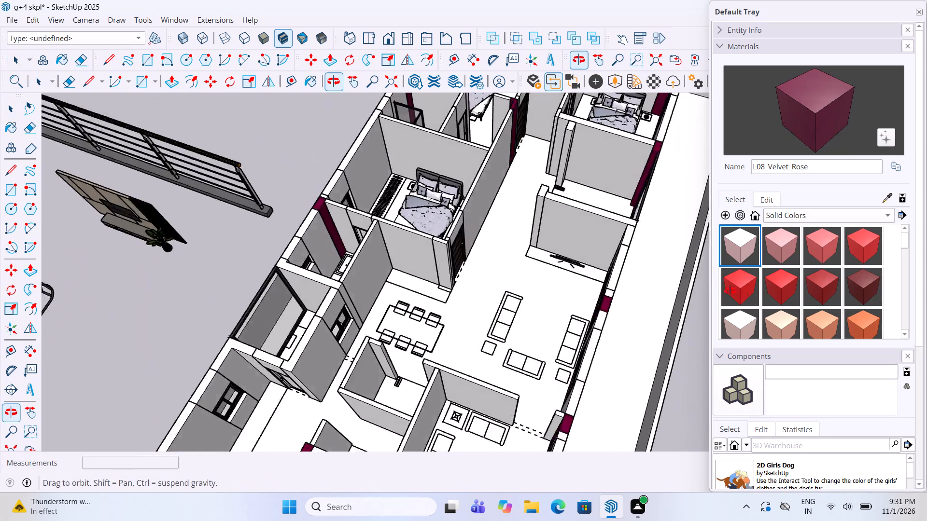
{"action": "middle_click_drag", "start_coordinate": [730, 291], "coordinate": [809, 273]}
{"action": "scroll", "coordinate": [658, 207], "scroll_direction": "up", "scroll_amount": 4}
{"action": "scroll", "coordinate": [529, 161], "scroll_direction": "up", "scroll_amount": 4}
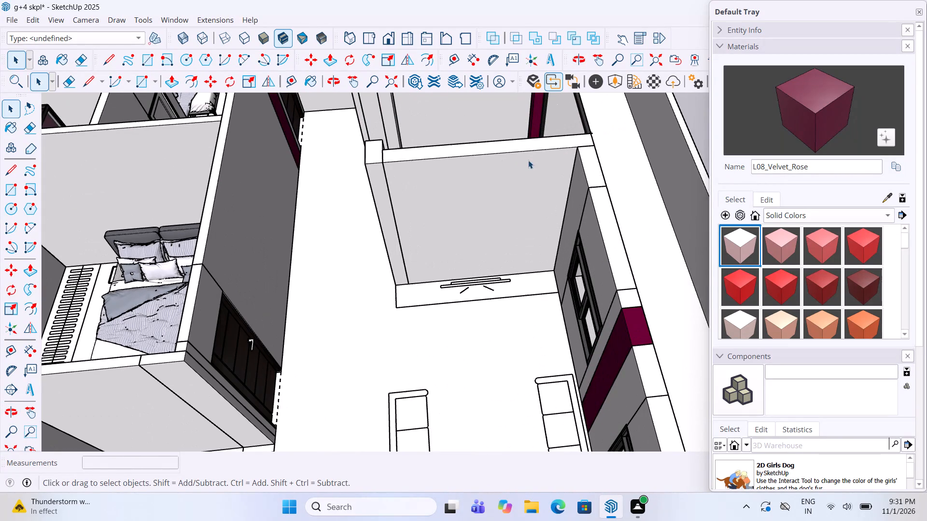
{"action": "left_click", "coordinate": [11, 188]}
{"action": "scroll", "coordinate": [458, 298], "scroll_direction": "up", "scroll_amount": 3}
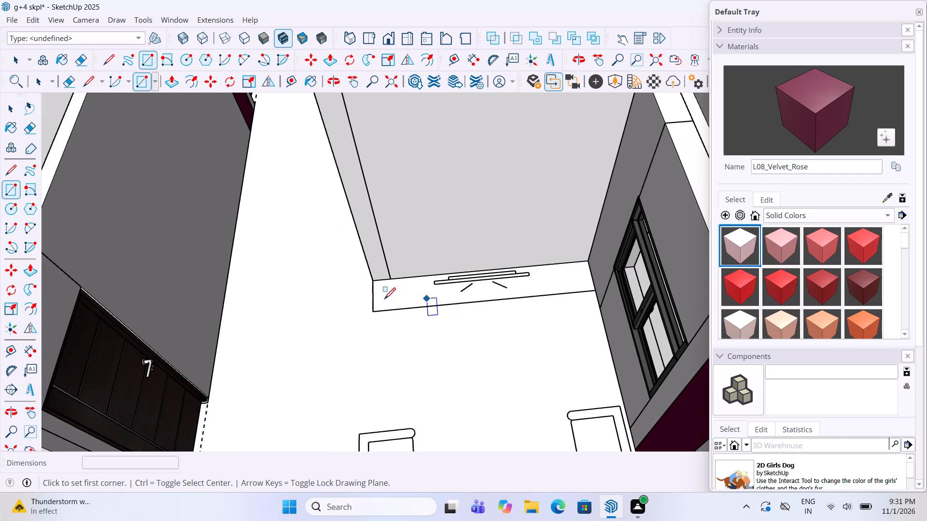
{"action": "left_click", "coordinate": [375, 310]}
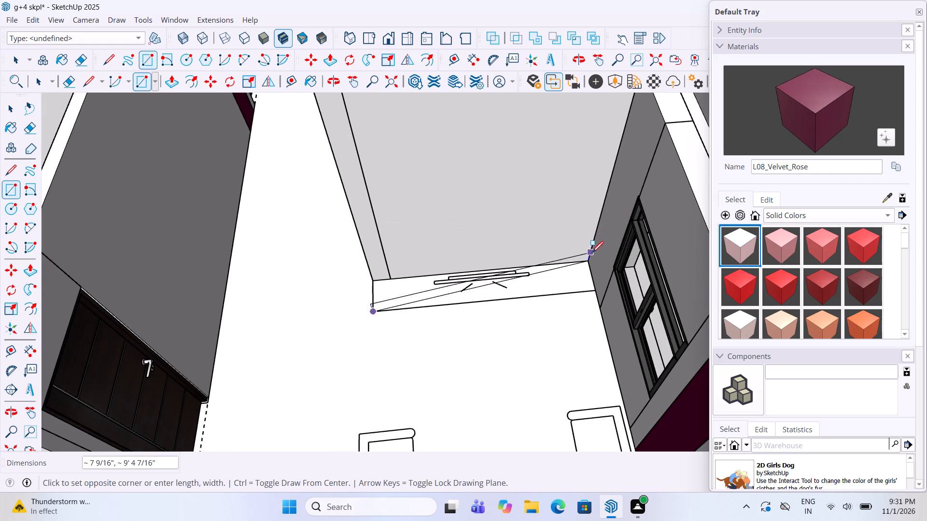
{"action": "left_click", "coordinate": [591, 262]}
{"action": "key", "text": "space"}
{"action": "left_click", "coordinate": [545, 282]}
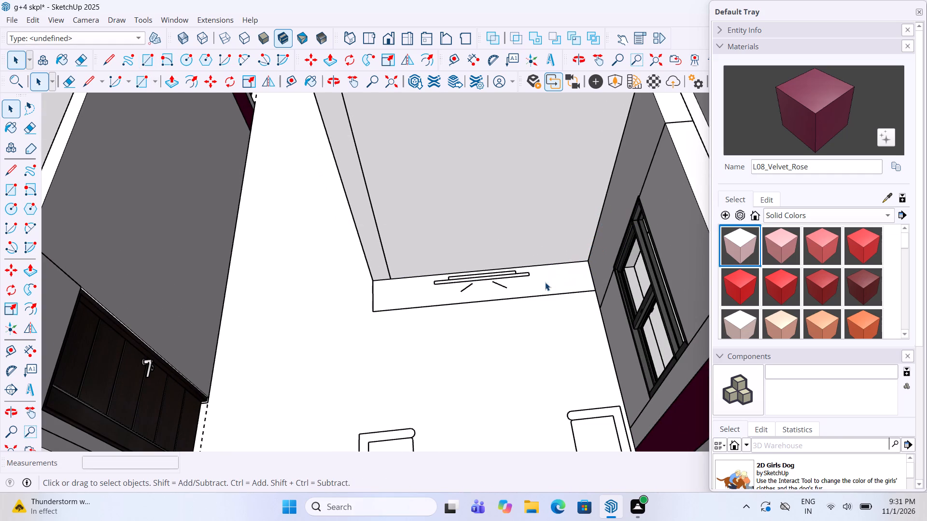
{"action": "right_click", "coordinate": [545, 282]}
{"action": "left_click", "coordinate": [594, 370]}
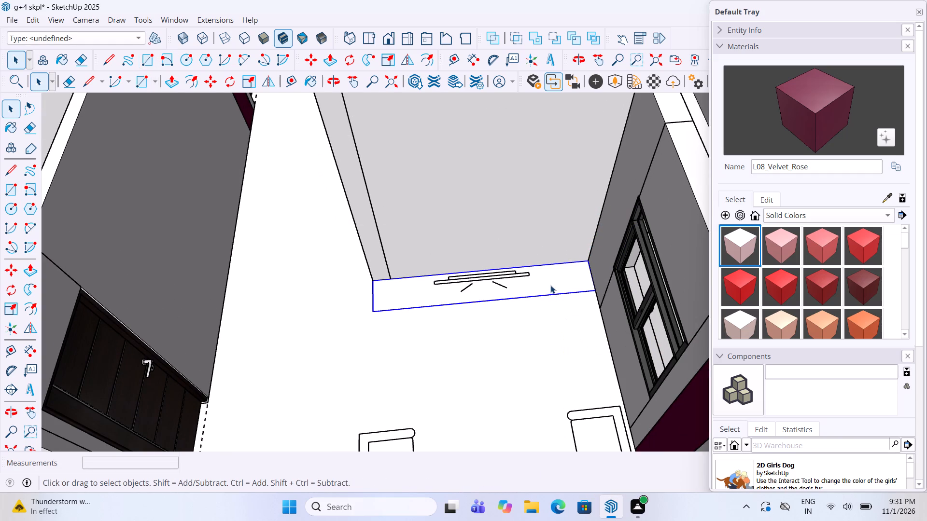
Push/pull the face inside the grouped rectangle upward to form a block in front of the living room's TV wall.
{"action": "double_click", "coordinate": [550, 285]}
{"action": "key", "text": "p"}
{"action": "left_click", "coordinate": [550, 285]}
{"action": "scroll", "coordinate": [552, 257], "scroll_direction": "down", "scroll_amount": 5}
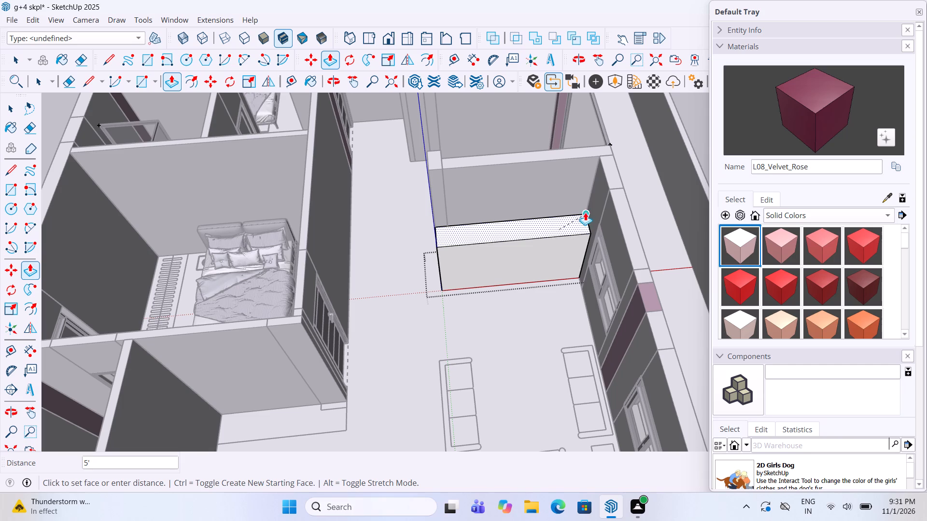
{"action": "left_click", "coordinate": [591, 196]}
{"action": "middle_click_drag", "start_coordinate": [587, 198], "coordinate": [545, 170]}
{"action": "key", "text": "space"}
{"action": "scroll", "coordinate": [458, 235], "scroll_direction": "up", "scroll_amount": 2}
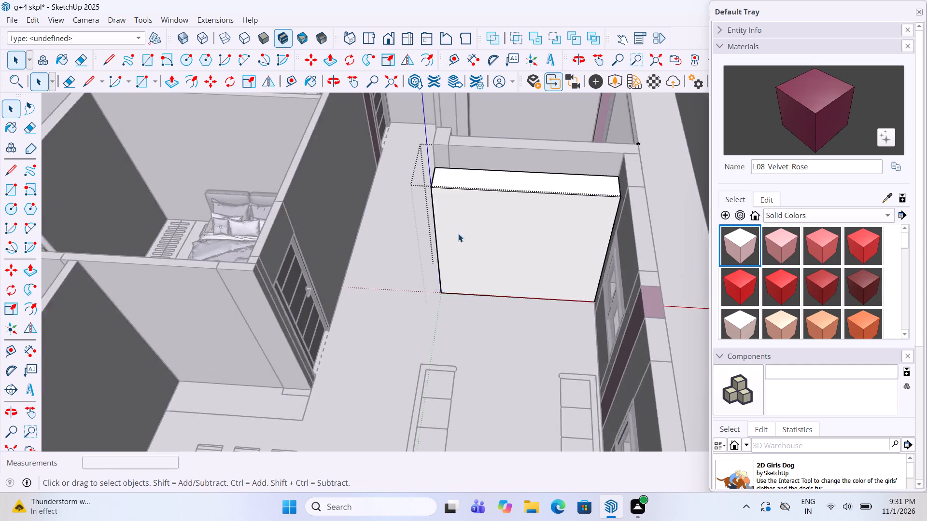
{"action": "scroll", "coordinate": [458, 233], "scroll_direction": "up", "scroll_amount": 2}
{"action": "scroll", "coordinate": [507, 206], "scroll_direction": "up", "scroll_amount": 1}
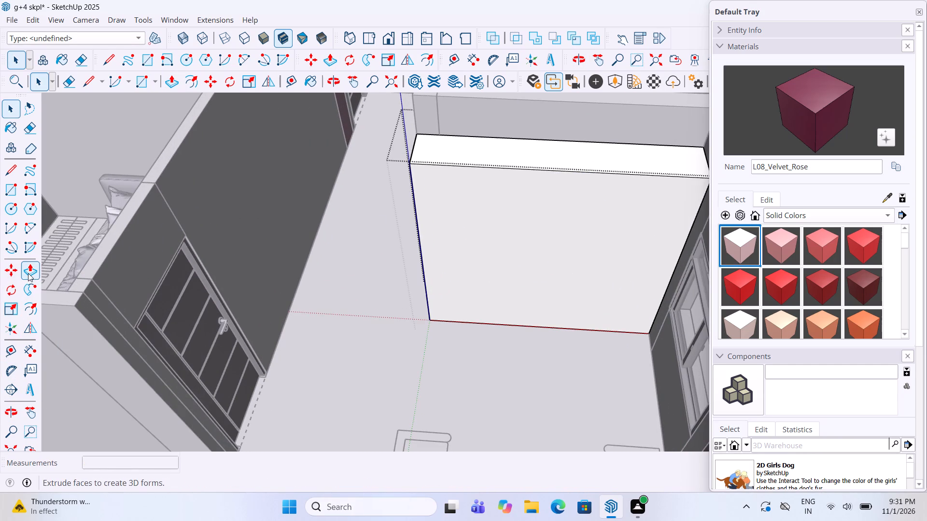
Offset the front face of the TV wall block inward by about 2 5/8" to form a border.
{"action": "left_click", "coordinate": [29, 307]}
{"action": "left_click", "coordinate": [419, 208]}
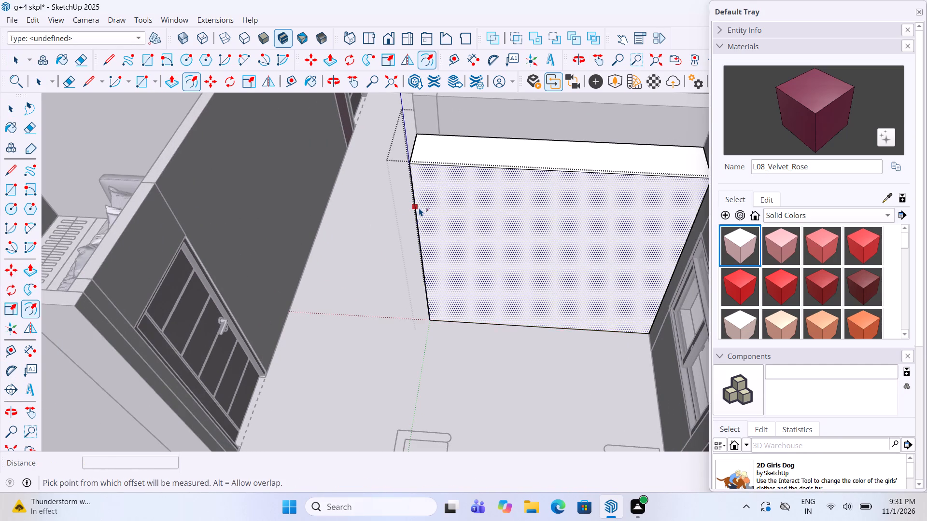
{"action": "left_click", "coordinate": [421, 202]}
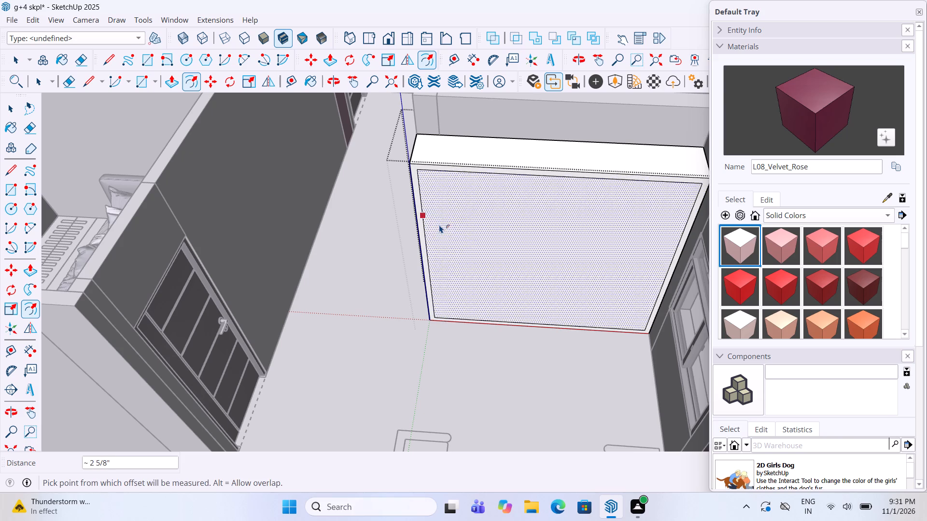
{"action": "key", "text": "space"}
Draw a vertical line about 8' 1" long across the inset front face, near the end closer to the bedroom door.
{"action": "left_click", "coordinate": [11, 165]}
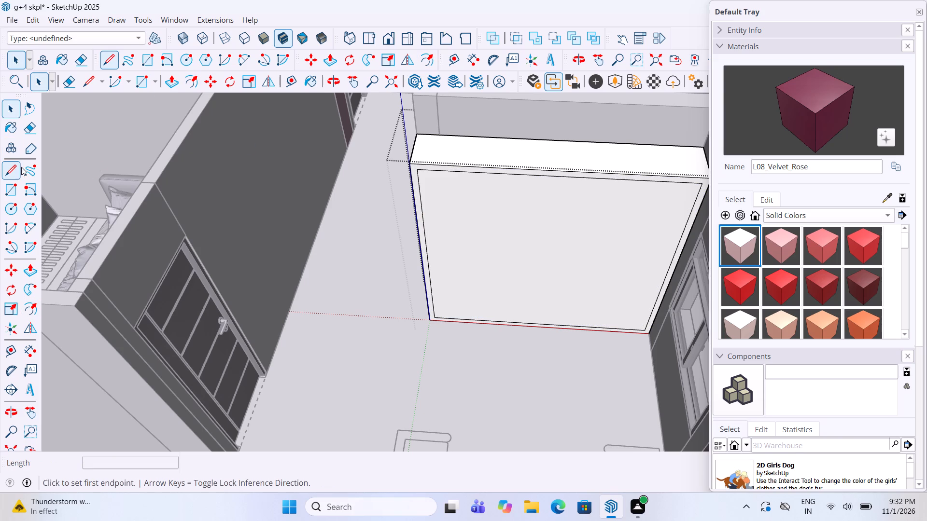
{"action": "left_click", "coordinate": [463, 174]}
{"action": "left_click", "coordinate": [469, 319]}
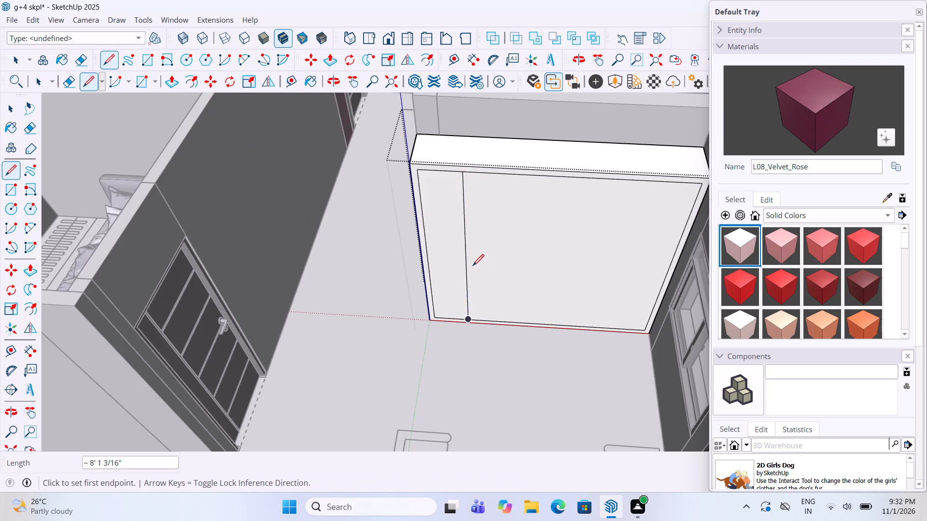
{"action": "scroll", "coordinate": [473, 266], "scroll_direction": "up", "scroll_amount": 1}
{"action": "key", "text": "space"}
Copy the vertical line 0.8" toward the middle of the block's front face to outline a narrow groove strip.
{"action": "left_click", "coordinate": [464, 254]}
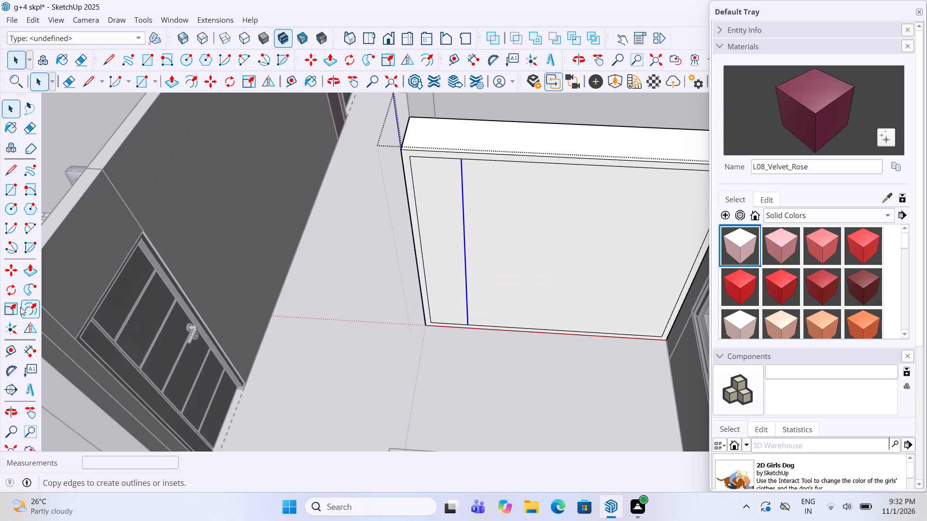
{"action": "key", "text": "m"}
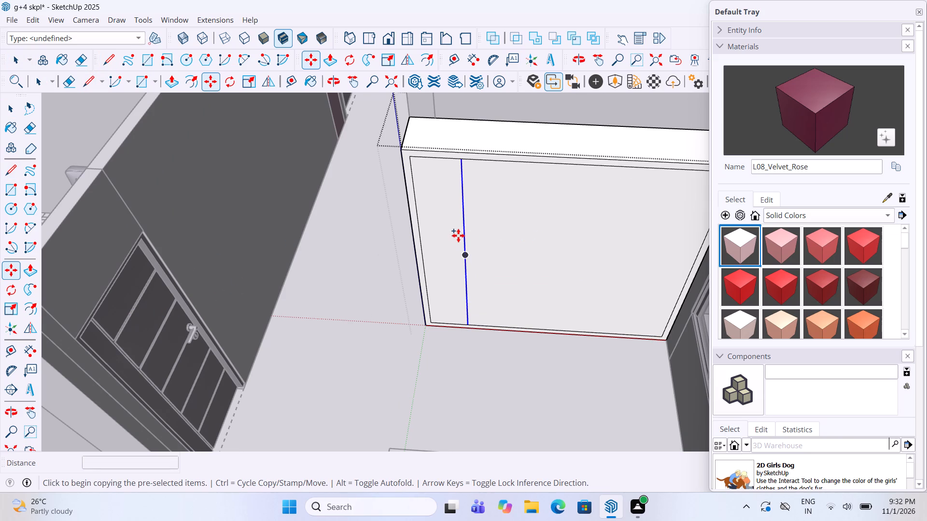
{"action": "left_click", "coordinate": [463, 229]}
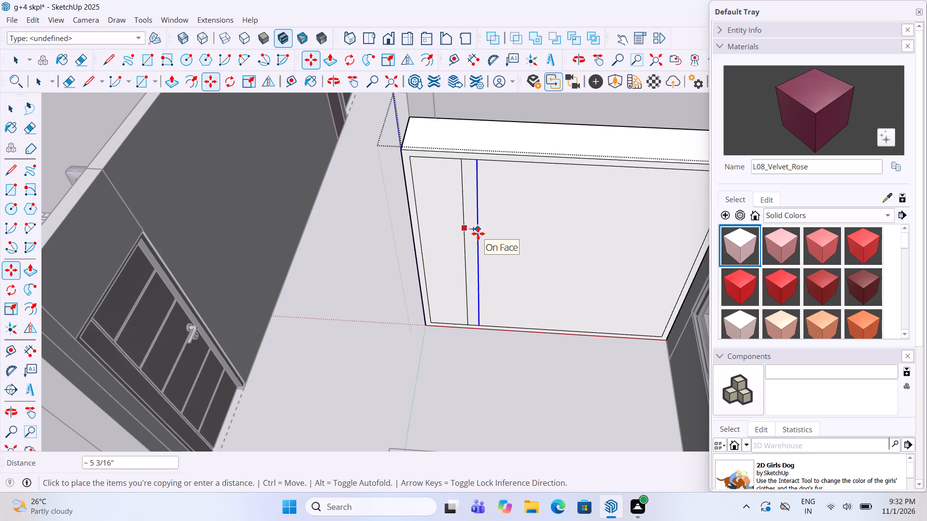
{"action": "type", "text": "0."}
{"action": "type", "text": "8\""}
{"action": "key", "text": "Return"}
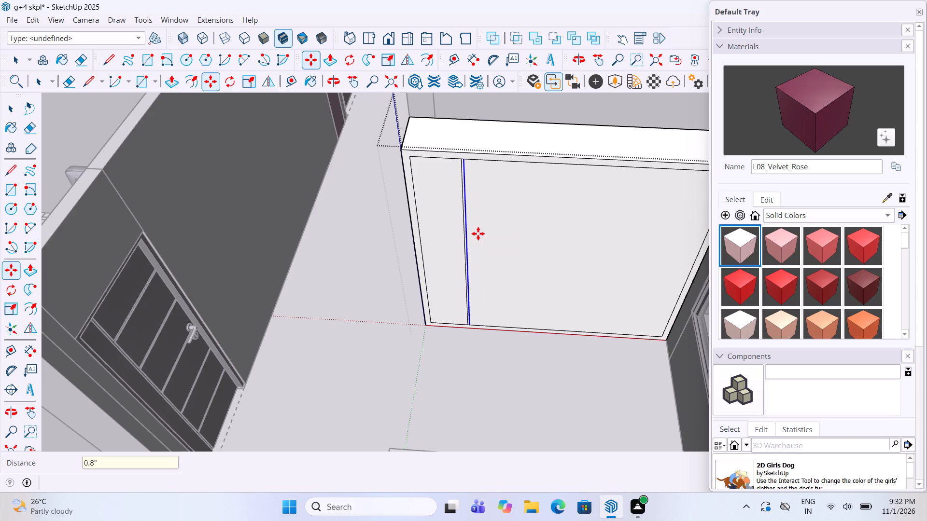
{"action": "left_click", "coordinate": [478, 233]}
{"action": "key", "text": "space"}
{"action": "scroll", "coordinate": [451, 243], "scroll_direction": "down", "scroll_amount": 2}
{"action": "middle_click_drag", "start_coordinate": [451, 243], "coordinate": [464, 232]}
{"action": "scroll", "coordinate": [455, 218], "scroll_direction": "down", "scroll_amount": 4}
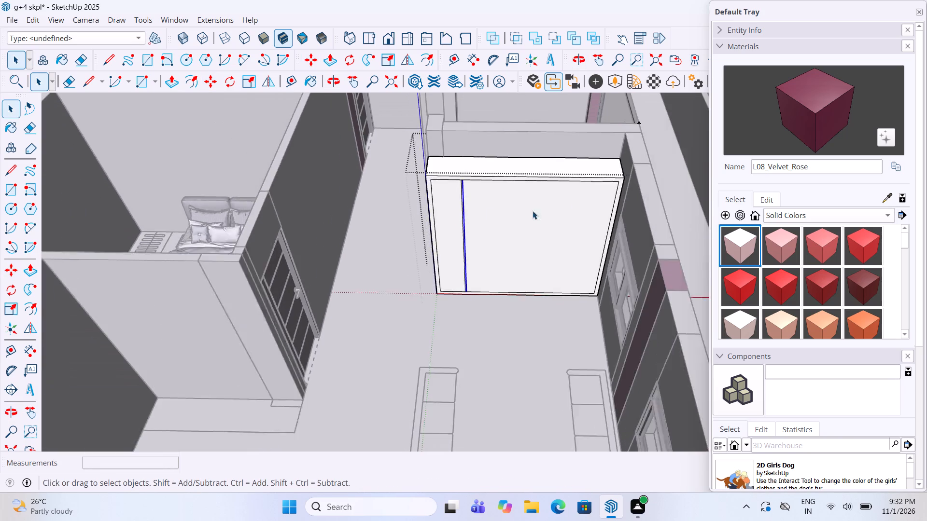
Copy the vertical divider's pair of lines about 6' across the cabinet front, near its opposite side.
{"action": "scroll", "coordinate": [577, 204], "scroll_direction": "up", "scroll_amount": 4}
{"action": "scroll", "coordinate": [433, 207], "scroll_direction": "up", "scroll_amount": 2}
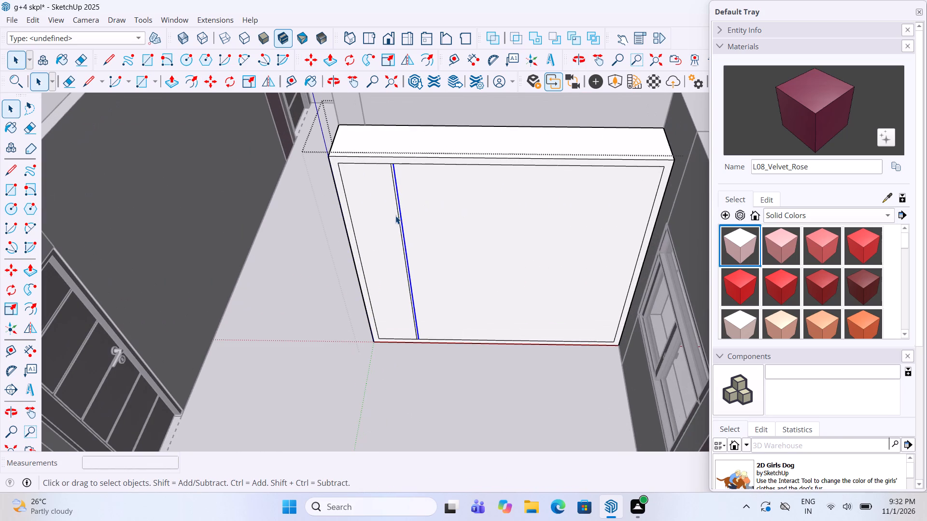
{"action": "left_click", "coordinate": [399, 219], "text": "ctrl"}
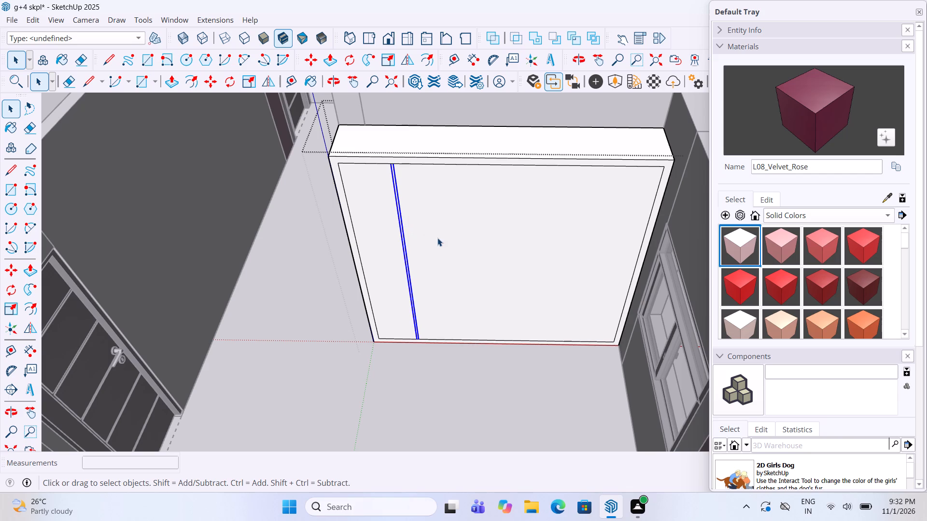
{"action": "key", "text": "m"}
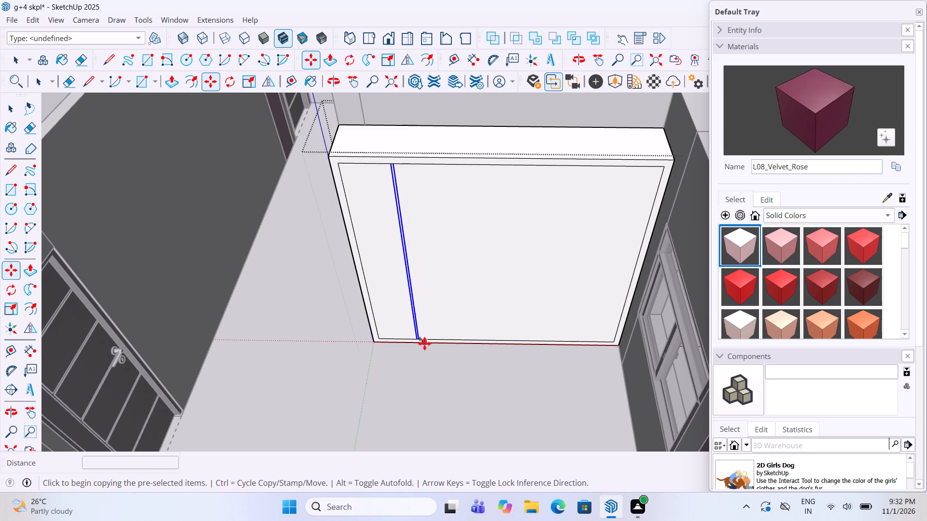
{"action": "left_click", "coordinate": [422, 343]}
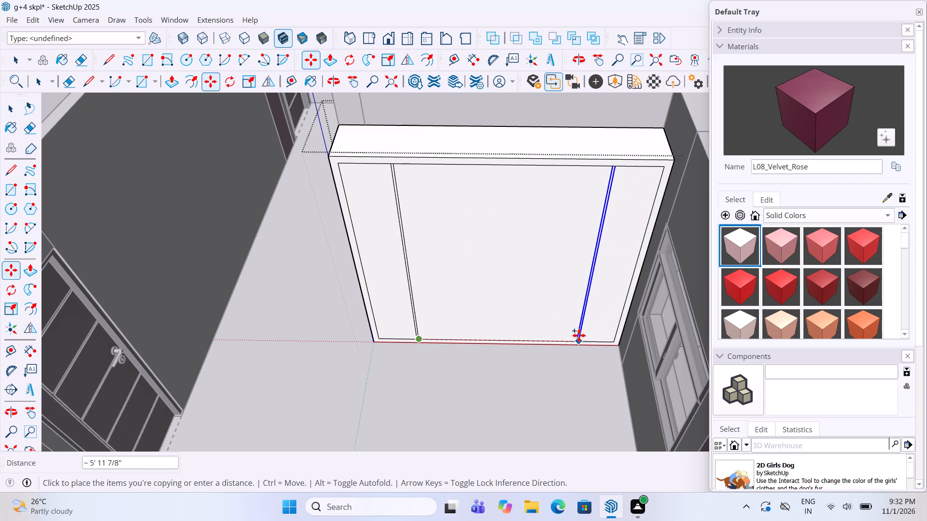
{"action": "left_click", "coordinate": [579, 335]}
{"action": "key", "text": "space"}
{"action": "left_click", "coordinate": [508, 382]}
Inside the cabinet group, draw a horizontal shelf line across the left bay, from the inner frame edge to the divider.
{"action": "scroll", "coordinate": [508, 379], "scroll_direction": "down", "scroll_amount": 1}
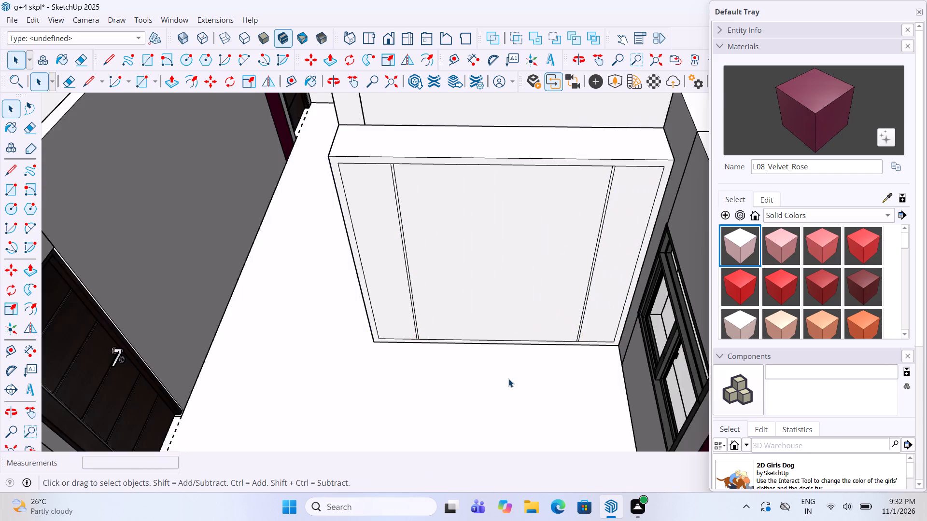
{"action": "scroll", "coordinate": [508, 379], "scroll_direction": "down", "scroll_amount": 1}
{"action": "middle_click_drag", "start_coordinate": [509, 372], "coordinate": [515, 355]}
{"action": "double_click", "coordinate": [496, 254]}
{"action": "scroll", "coordinate": [485, 241], "scroll_direction": "up", "scroll_amount": 1}
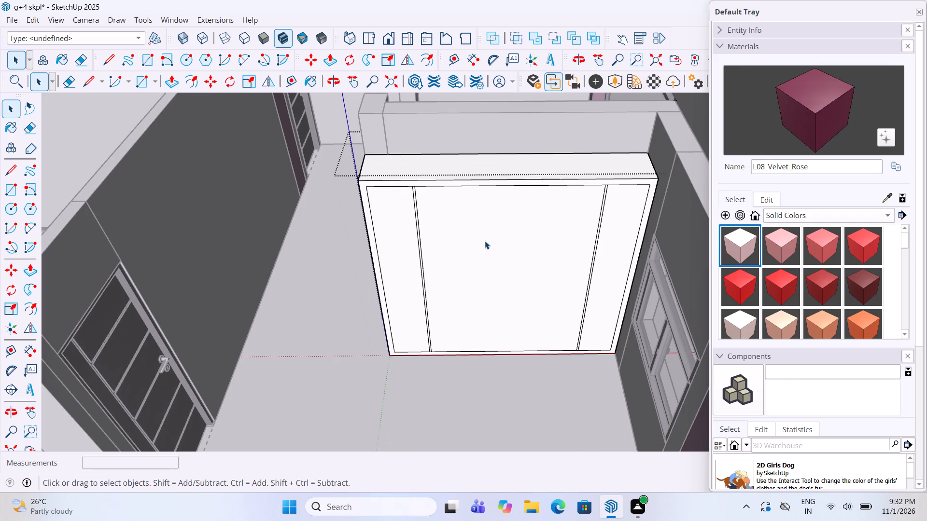
{"action": "left_click", "coordinate": [11, 162]}
{"action": "scroll", "coordinate": [371, 207], "scroll_direction": "up", "scroll_amount": 4}
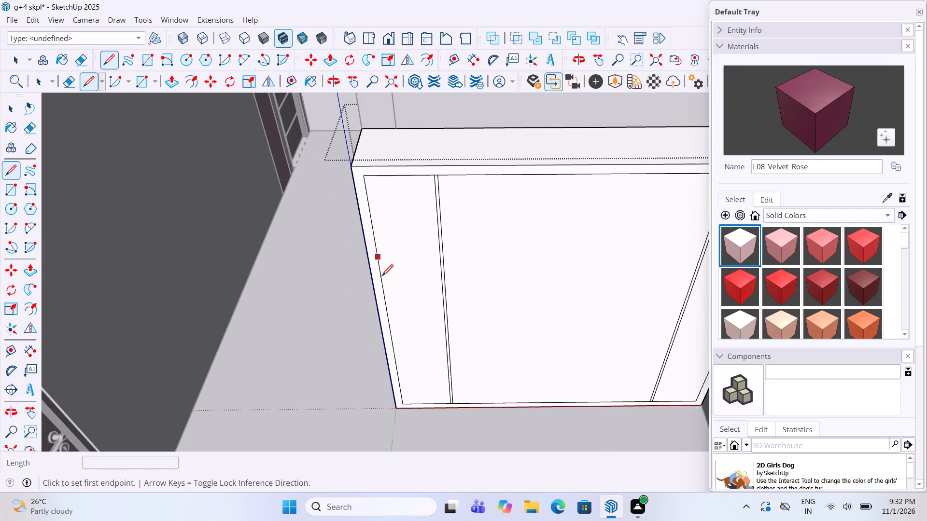
{"action": "scroll", "coordinate": [382, 277], "scroll_direction": "up", "scroll_amount": 2}
{"action": "left_click", "coordinate": [377, 250]}
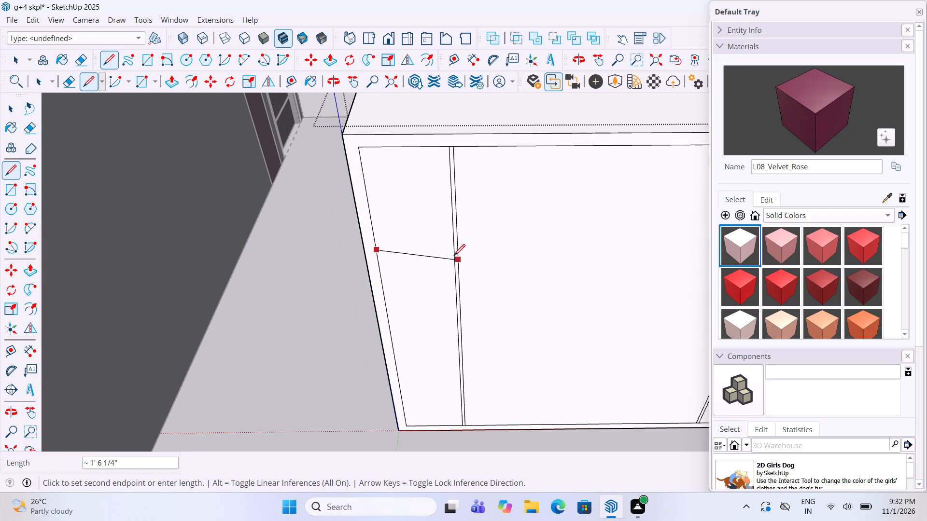
{"action": "left_click", "coordinate": [453, 255]}
{"action": "key", "text": "space"}
Copy the left bay's shelf line 0.8" downward to give the shelf its thickness.
{"action": "left_click", "coordinate": [430, 253]}
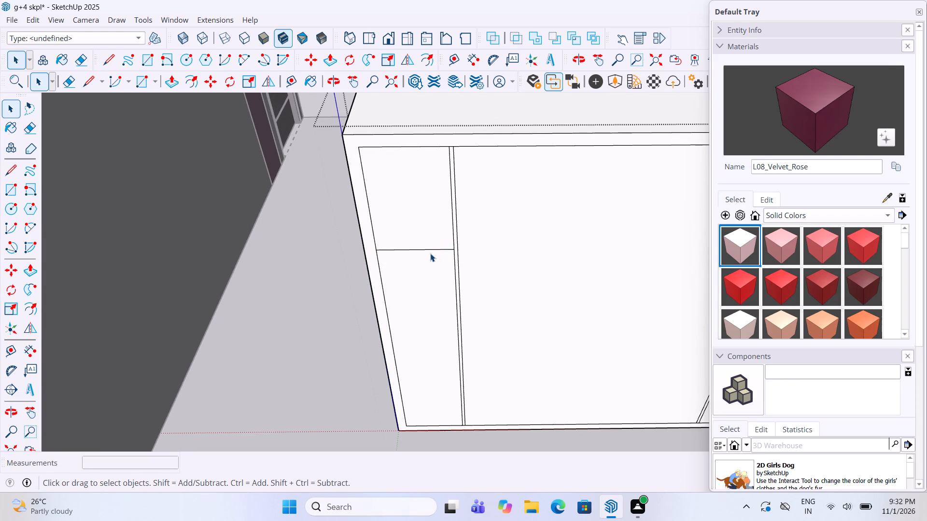
{"action": "left_click", "coordinate": [427, 251]}
{"action": "key", "text": "m"}
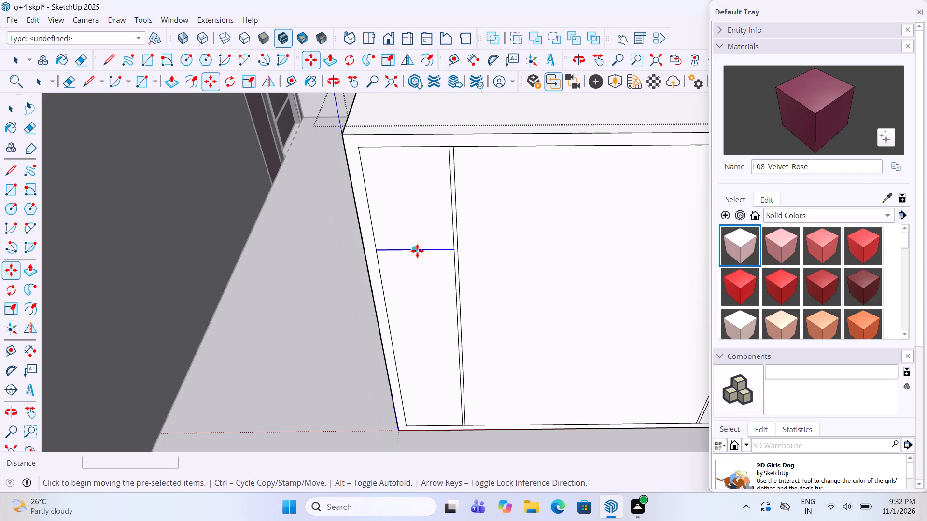
{"action": "left_click", "coordinate": [417, 251], "text": "ctrl"}
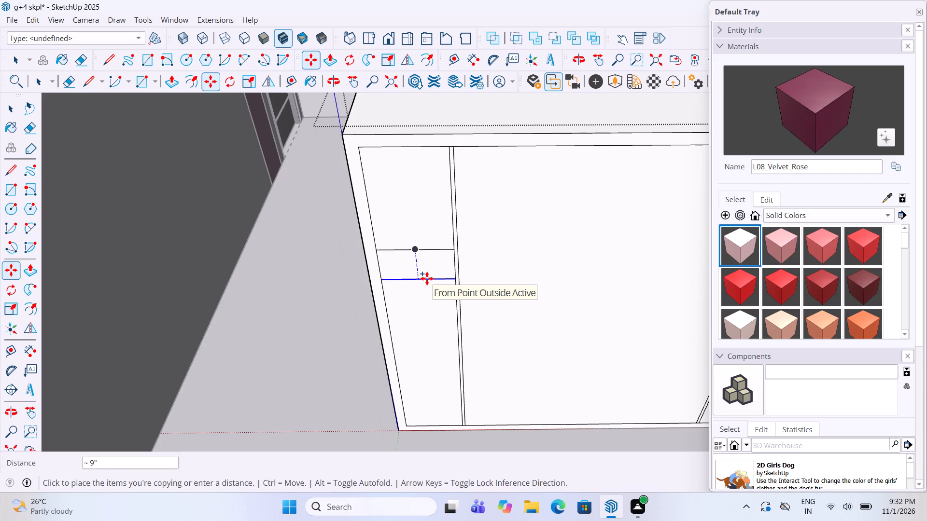
{"action": "type", "text": "0."}
{"action": "type", "text": "8\""}
{"action": "key", "text": "Return"}
{"action": "key", "text": "space"}
{"action": "left_click", "coordinate": [338, 300]}
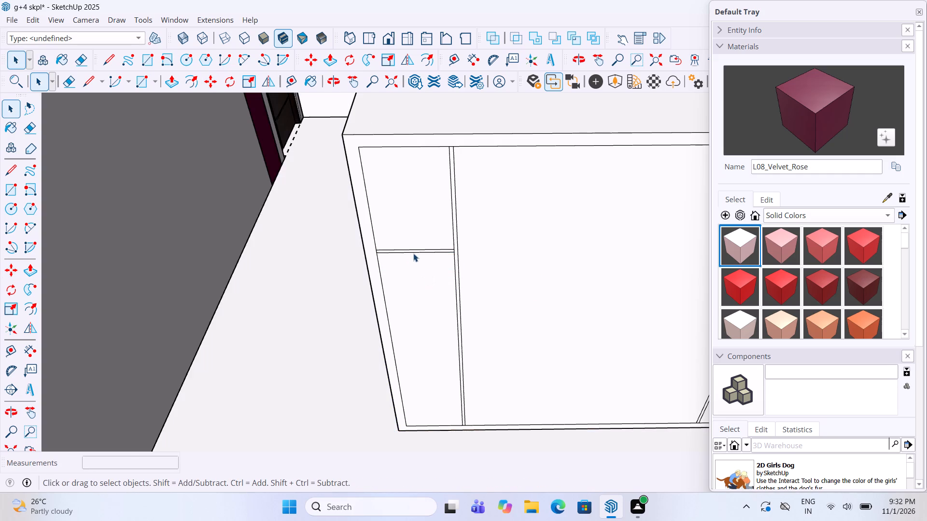
Copy the left bay's pair of shelf lines straight down along the divider for a second shelf near the bay's bottom.
{"action": "scroll", "coordinate": [413, 253], "scroll_direction": "up", "scroll_amount": 2}
{"action": "left_click", "coordinate": [413, 253]}
{"action": "left_click", "coordinate": [416, 247]}
{"action": "double_click", "coordinate": [417, 294]}
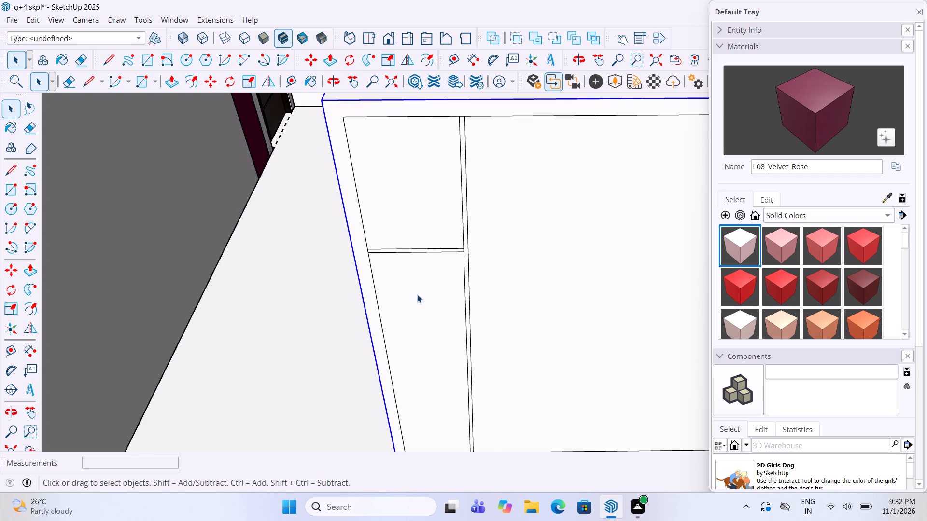
{"action": "left_click", "coordinate": [424, 245]}
{"action": "left_click", "coordinate": [425, 249]}
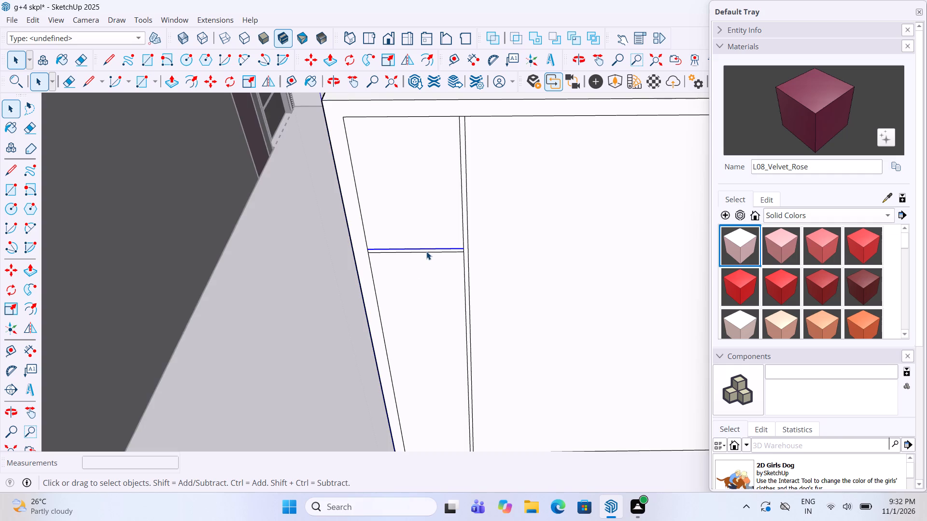
{"action": "left_click", "coordinate": [427, 251], "text": "ctrl"}
{"action": "key", "text": "m"}
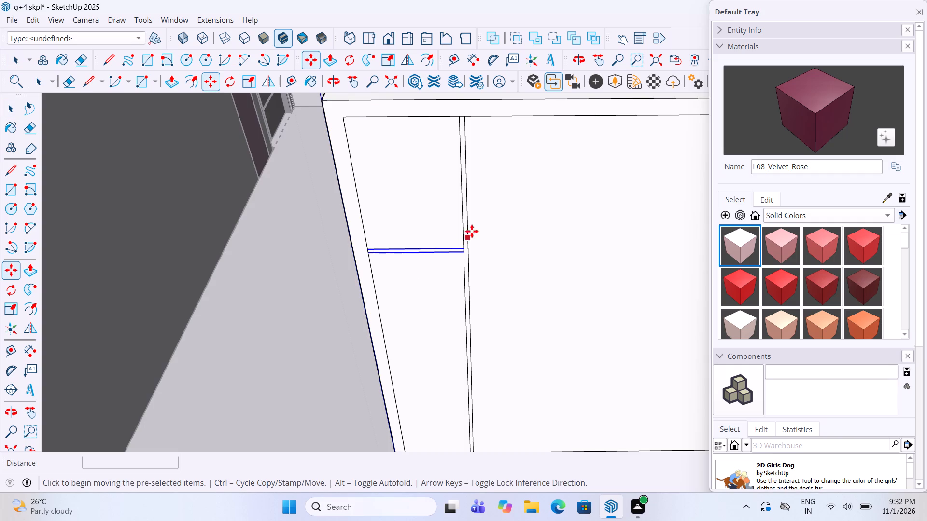
{"action": "scroll", "coordinate": [467, 223], "scroll_direction": "down", "scroll_amount": 4}
{"action": "scroll", "coordinate": [468, 246], "scroll_direction": "up", "scroll_amount": 2}
{"action": "left_click", "coordinate": [468, 246]}
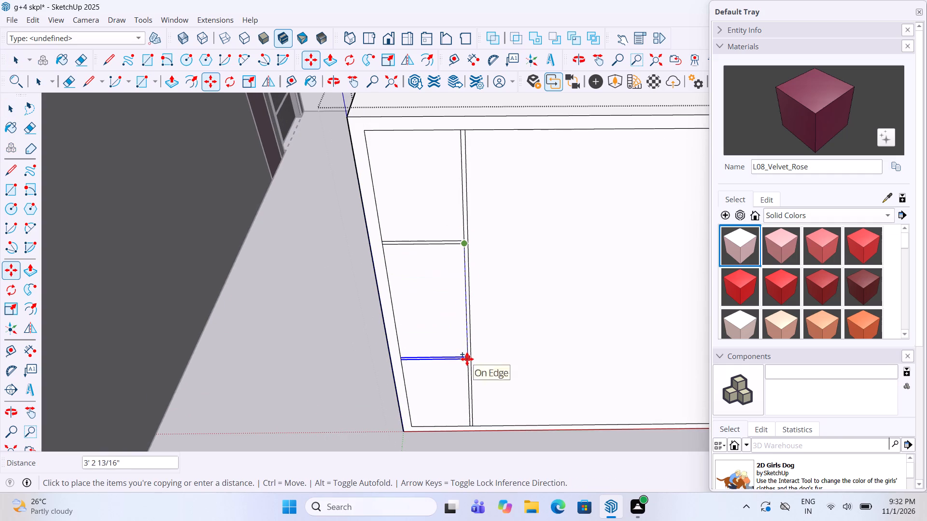
{"action": "left_click", "coordinate": [467, 382]}
{"action": "scroll", "coordinate": [467, 382], "scroll_direction": "down", "scroll_amount": 4}
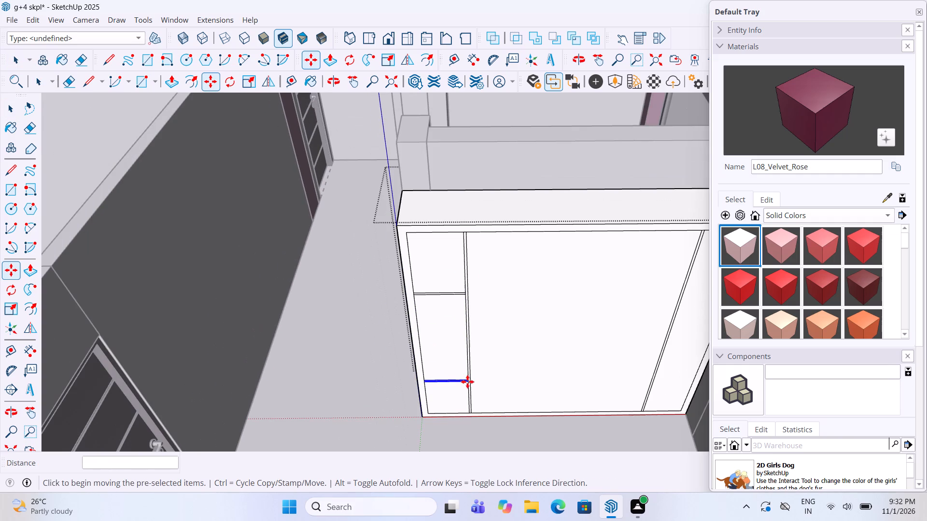
Copy the lower shelf's pair of lines about 9' diagonally to the upper part of the right bay, ending on its inner frame edge.
{"action": "key", "text": "m"}
{"action": "left_click", "coordinate": [467, 382], "text": "ctrl"}
{"action": "scroll", "coordinate": [472, 372], "scroll_direction": "down", "scroll_amount": 4}
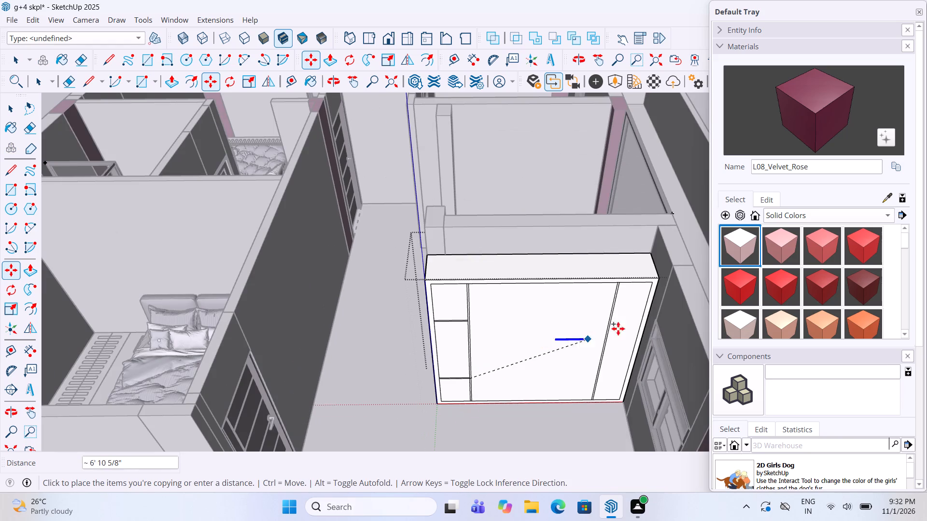
{"action": "scroll", "coordinate": [663, 324], "scroll_direction": "up", "scroll_amount": 4}
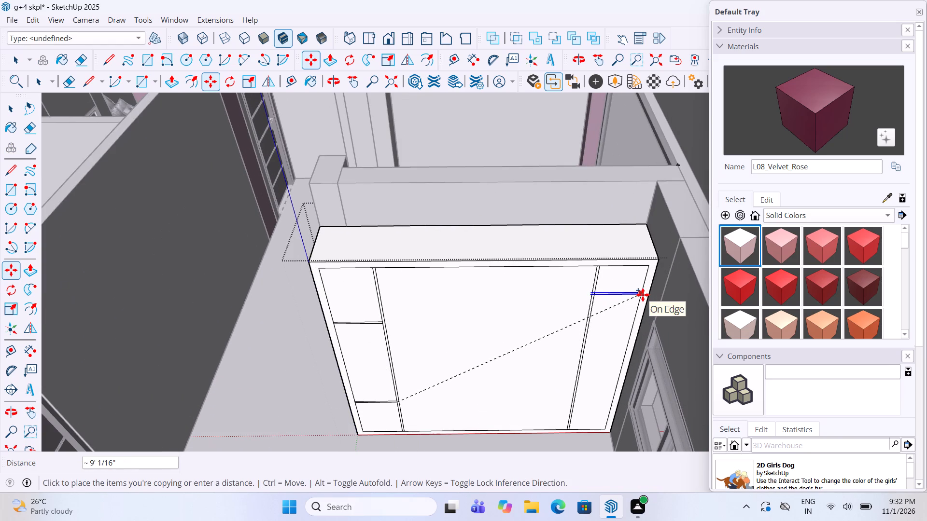
{"action": "left_click", "coordinate": [643, 295]}
{"action": "scroll", "coordinate": [645, 307], "scroll_direction": "up", "scroll_amount": 5}
{"action": "scroll", "coordinate": [582, 289], "scroll_direction": "up", "scroll_amount": 4}
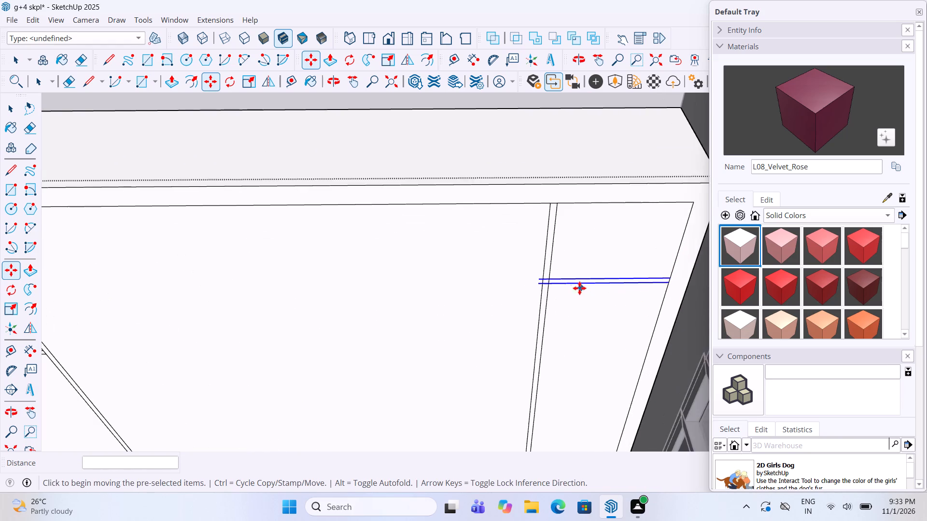
{"action": "key", "text": "space"}
Erase the copied shelf lines' overhanging ends and the segments crossing inside the right-hand divider.
{"action": "scroll", "coordinate": [538, 281], "scroll_direction": "up", "scroll_amount": 3}
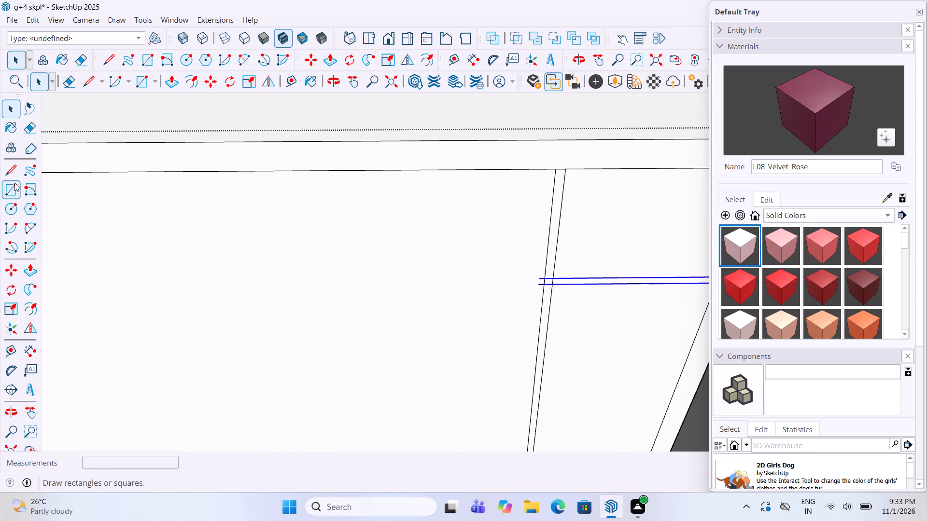
{"action": "left_click", "coordinate": [25, 123]}
{"action": "left_click", "coordinate": [540, 279]}
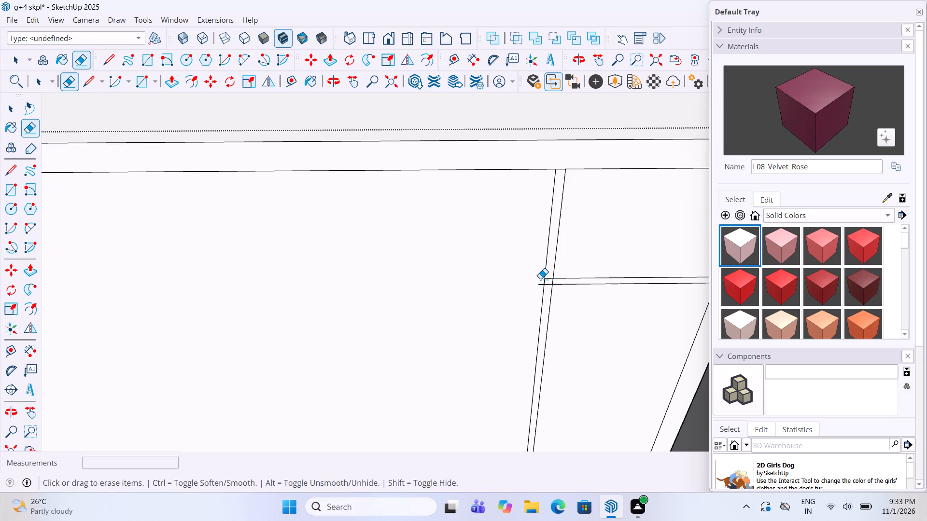
{"action": "left_click", "coordinate": [540, 284]}
{"action": "scroll", "coordinate": [473, 250], "scroll_direction": "down", "scroll_amount": 5}
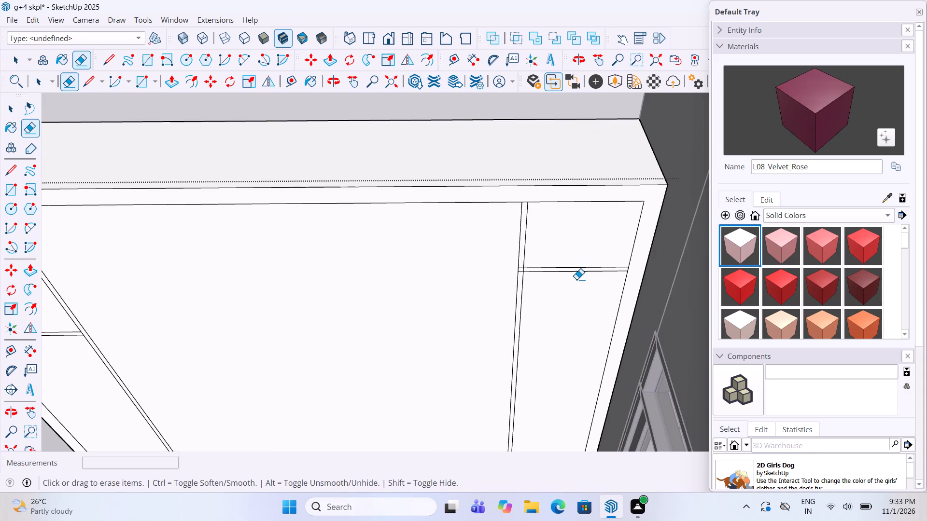
{"action": "scroll", "coordinate": [557, 265], "scroll_direction": "up", "scroll_amount": 9}
{"action": "left_click", "coordinate": [487, 269]}
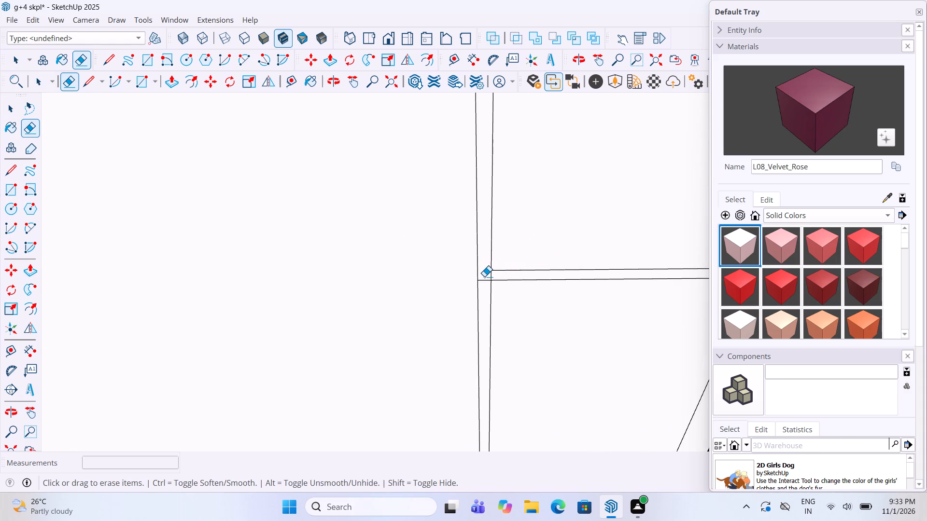
{"action": "left_click", "coordinate": [484, 283]}
{"action": "left_click", "coordinate": [484, 280]}
{"action": "scroll", "coordinate": [417, 267], "scroll_direction": "down", "scroll_amount": 11}
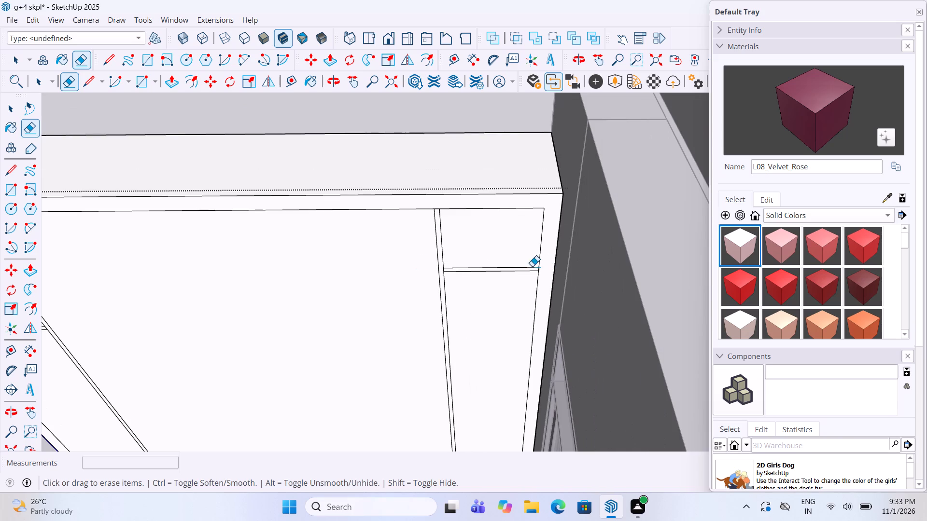
{"action": "key", "text": "space"}
Copy the right bay's pair of shelf lines about 2' 11" down along the inner frame edge for a second shelf.
{"action": "left_click", "coordinate": [513, 266]}
{"action": "left_click", "coordinate": [514, 270]}
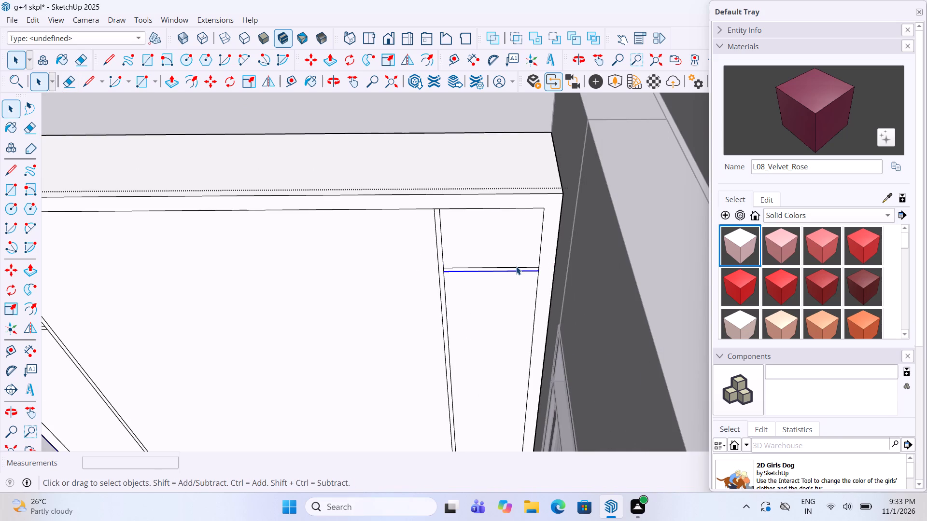
{"action": "left_click", "coordinate": [516, 266], "text": "ctrl"}
{"action": "key", "text": "m"}
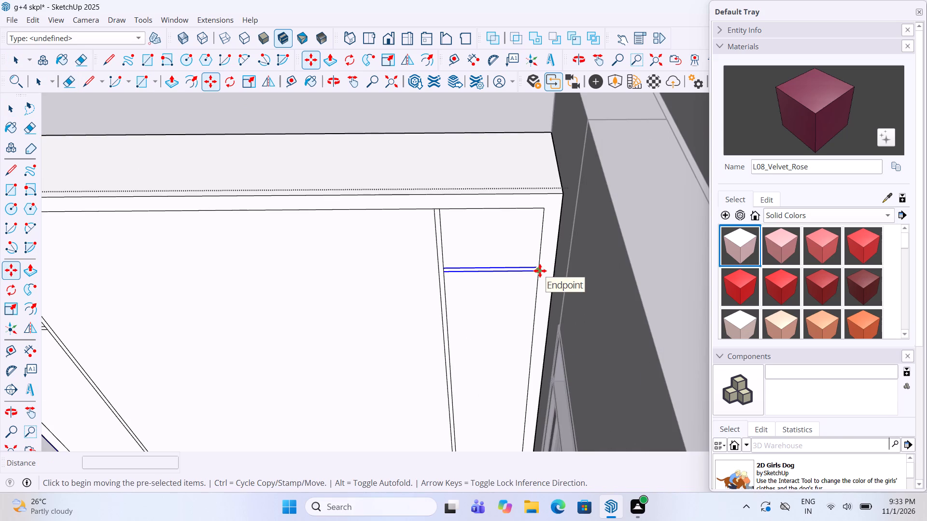
{"action": "left_click", "coordinate": [540, 271]}
{"action": "scroll", "coordinate": [539, 267], "scroll_direction": "down", "scroll_amount": 6}
{"action": "scroll", "coordinate": [534, 319], "scroll_direction": "up", "scroll_amount": 3}
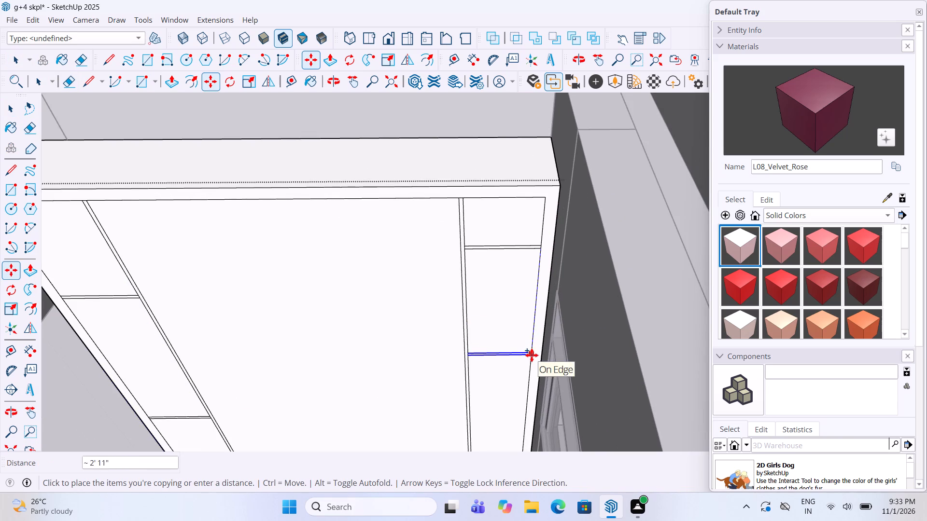
{"action": "left_click", "coordinate": [532, 357]}
{"action": "scroll", "coordinate": [529, 351], "scroll_direction": "down", "scroll_amount": 5}
{"action": "scroll", "coordinate": [524, 398], "scroll_direction": "up", "scroll_amount": 2}
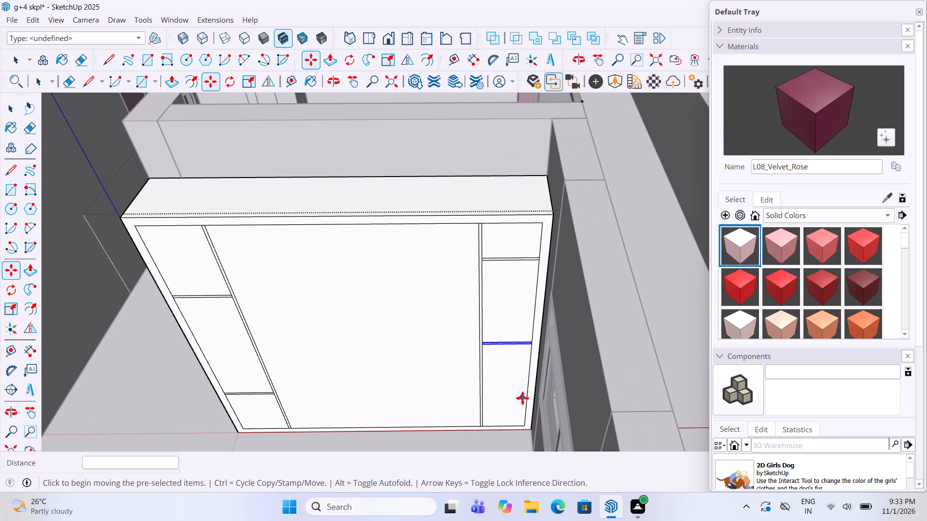
{"action": "key", "text": "space"}
{"action": "middle_click_drag", "start_coordinate": [509, 384], "coordinate": [530, 379]}
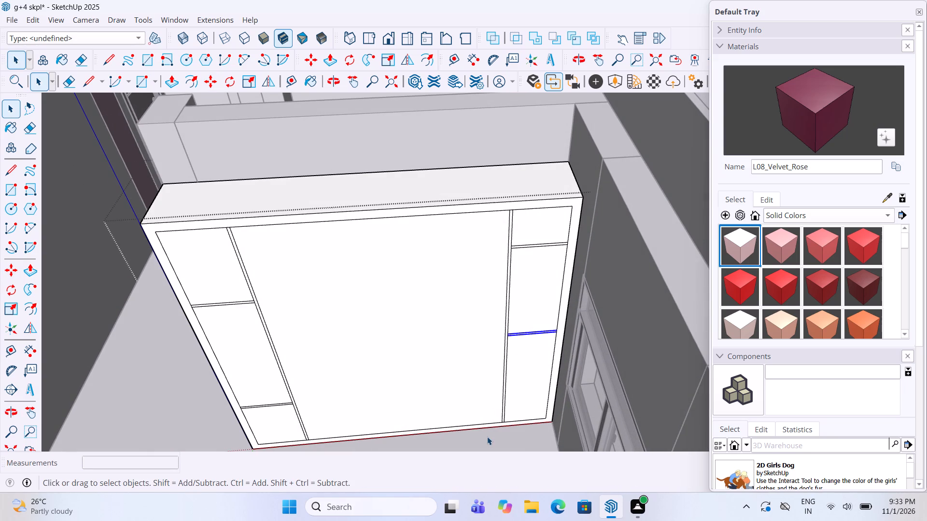
{"action": "left_click", "coordinate": [487, 439]}
Push the left bay's three compartment faces about 1' into the cabinet to form open shelves.
{"action": "scroll", "coordinate": [555, 265], "scroll_direction": "down", "scroll_amount": 4}
{"action": "middle_click_drag", "start_coordinate": [555, 207], "coordinate": [548, 165]}
{"action": "scroll", "coordinate": [487, 189], "scroll_direction": "up", "scroll_amount": 1}
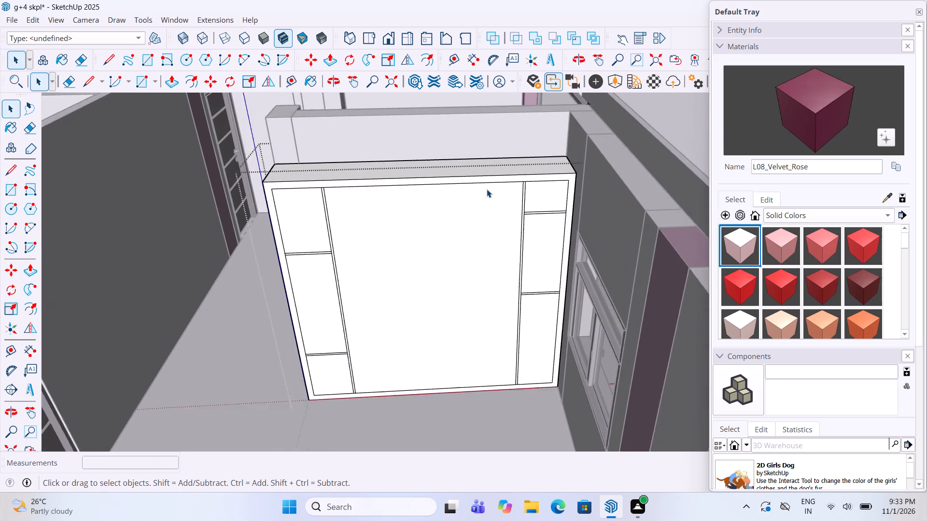
{"action": "scroll", "coordinate": [487, 189], "scroll_direction": "up", "scroll_amount": 3}
{"action": "middle_click", "coordinate": [466, 217]}
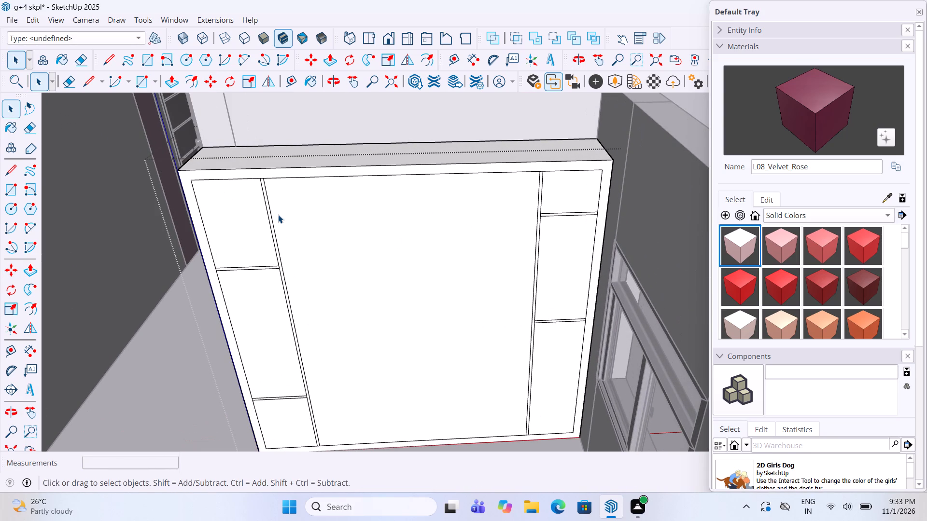
{"action": "key", "text": "p"}
{"action": "left_click", "coordinate": [252, 241]}
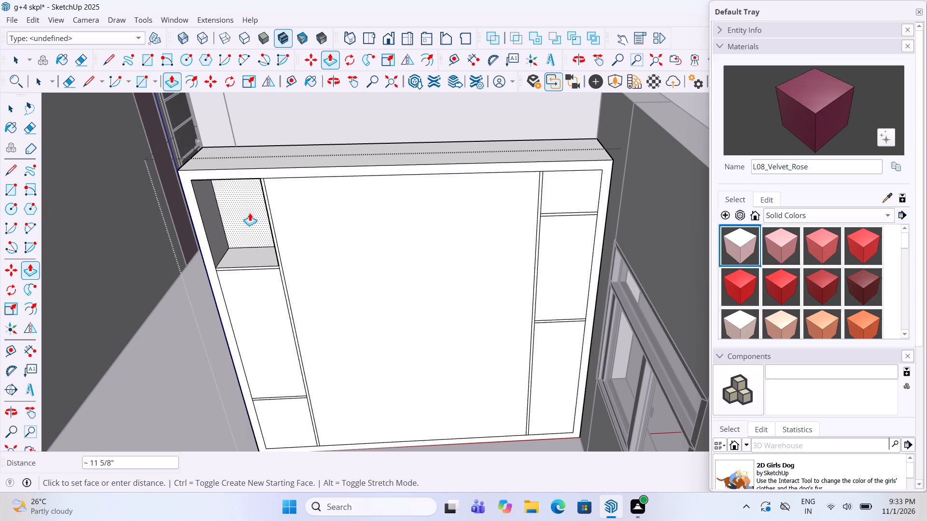
{"action": "left_click", "coordinate": [252, 211]}
{"action": "double_click", "coordinate": [246, 316]}
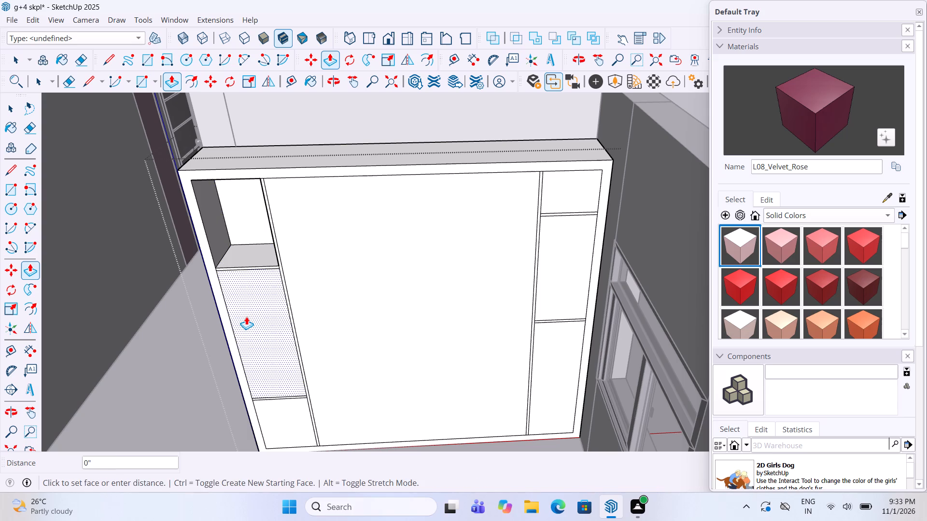
{"action": "scroll", "coordinate": [299, 267], "scroll_direction": "down", "scroll_amount": 3}
{"action": "scroll", "coordinate": [272, 417], "scroll_direction": "up", "scroll_amount": 2}
{"action": "double_click", "coordinate": [288, 389]}
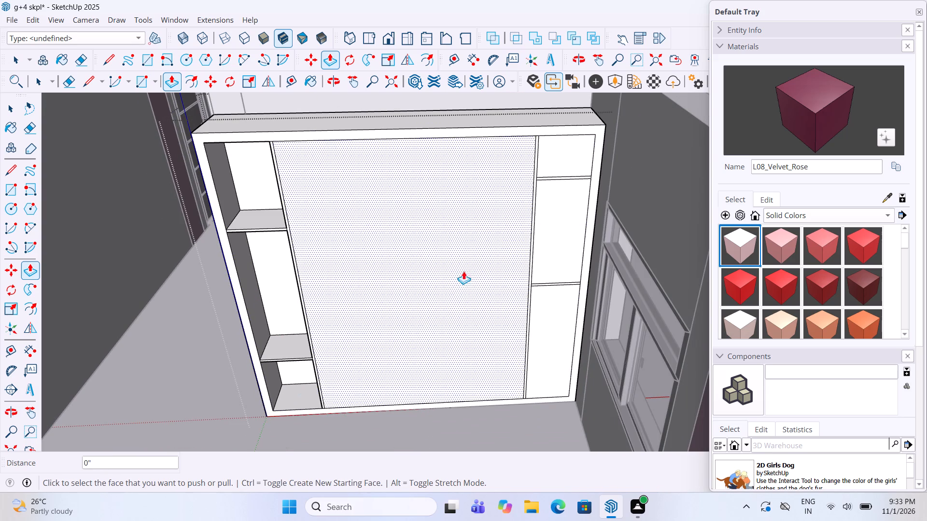
Recess the right bay's three compartment faces to the same depth as the left bay to form open shelves.
{"action": "double_click", "coordinate": [556, 202]}
{"action": "triple_click", "coordinate": [565, 165]}
{"action": "left_click", "coordinate": [568, 295]}
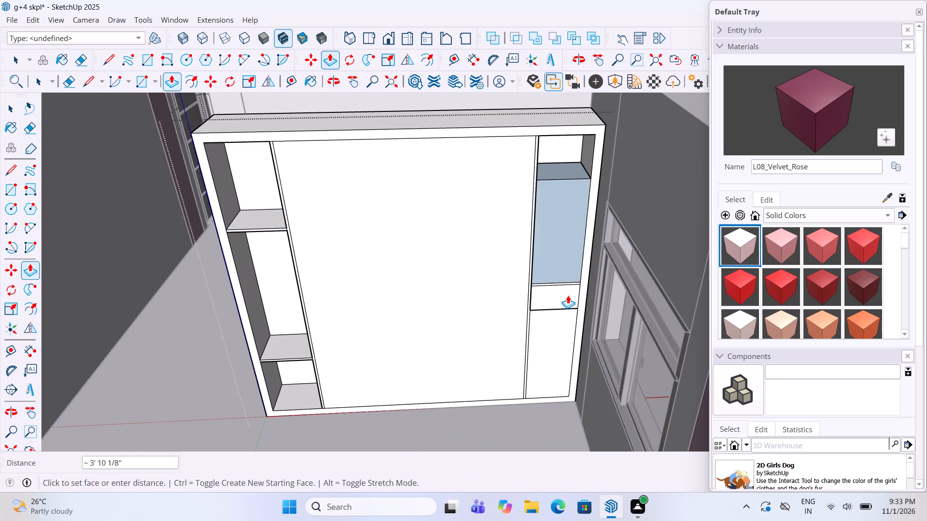
{"action": "key", "text": "ctrl+z"}
{"action": "double_click", "coordinate": [561, 340]}
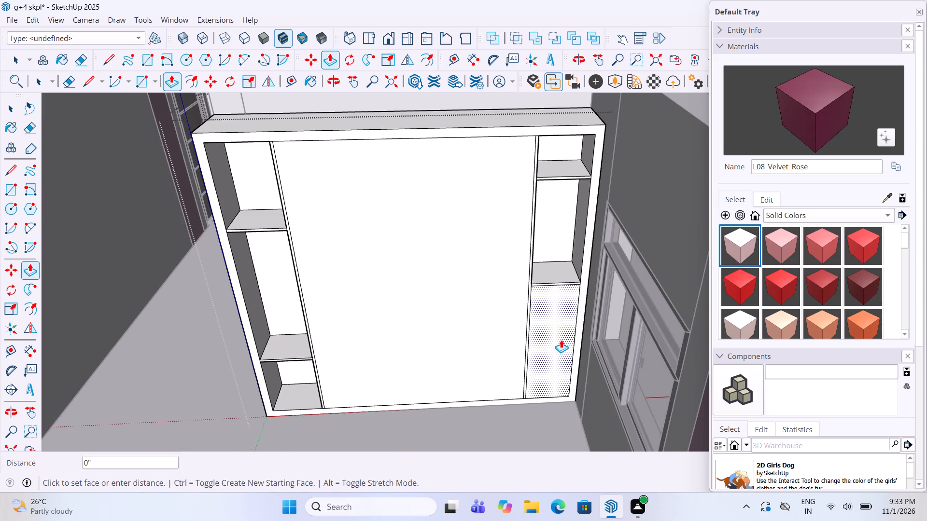
{"action": "middle_click_drag", "start_coordinate": [554, 336], "coordinate": [539, 326]}
{"action": "key", "text": "space"}
{"action": "left_click", "coordinate": [470, 405]}
{"action": "scroll", "coordinate": [573, 309], "scroll_direction": "down", "scroll_amount": 2}
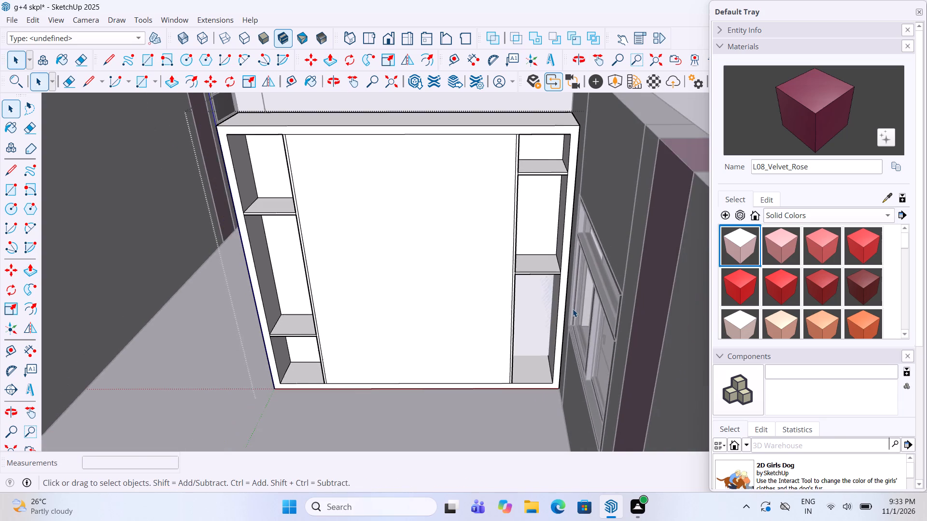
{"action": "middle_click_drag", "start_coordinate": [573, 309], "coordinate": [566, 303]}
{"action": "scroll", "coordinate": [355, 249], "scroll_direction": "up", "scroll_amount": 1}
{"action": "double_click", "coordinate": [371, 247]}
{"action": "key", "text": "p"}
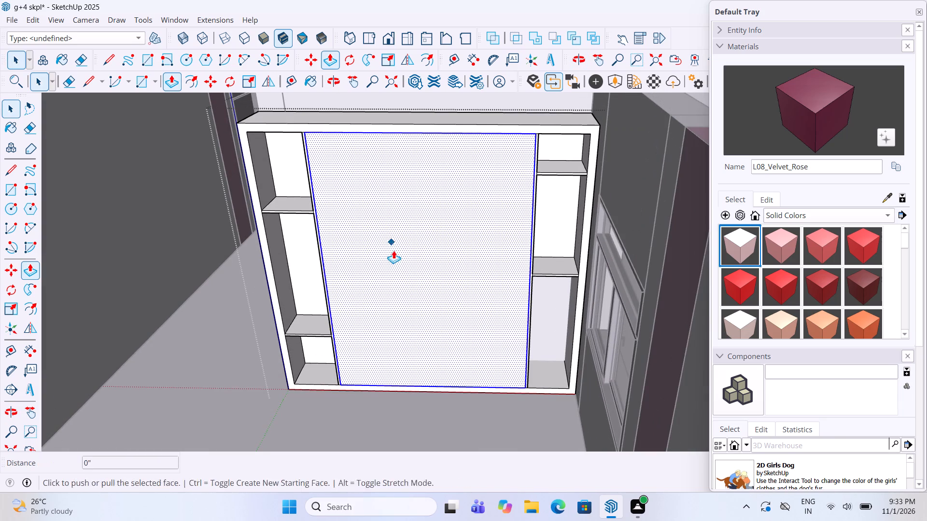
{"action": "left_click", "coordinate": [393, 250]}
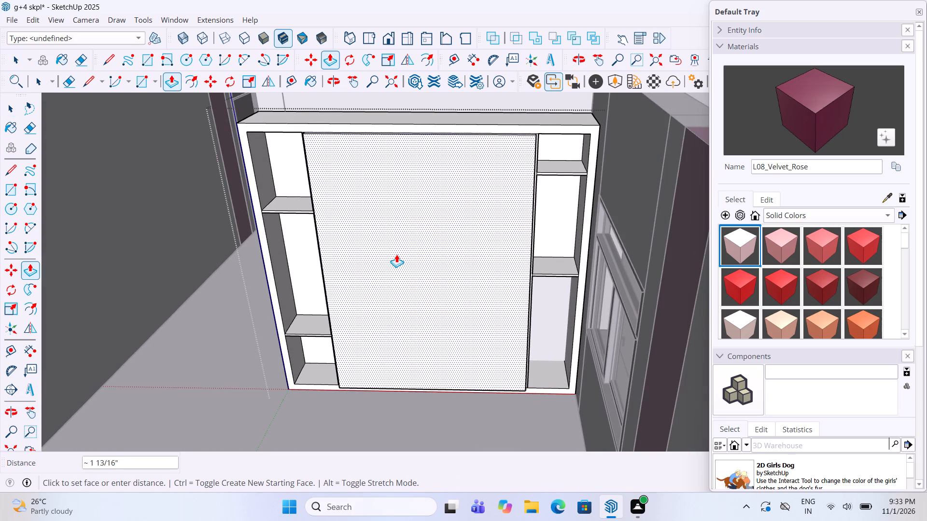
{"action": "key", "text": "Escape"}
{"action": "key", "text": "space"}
Draw a TV screen rectangle about 4' 4" wide and 2' 4" high near the middle of the cabinet's central panel.
{"action": "scroll", "coordinate": [481, 264], "scroll_direction": "down", "scroll_amount": 6}
{"action": "middle_click_drag", "start_coordinate": [495, 233], "coordinate": [511, 245]}
{"action": "scroll", "coordinate": [495, 234], "scroll_direction": "up", "scroll_amount": 4}
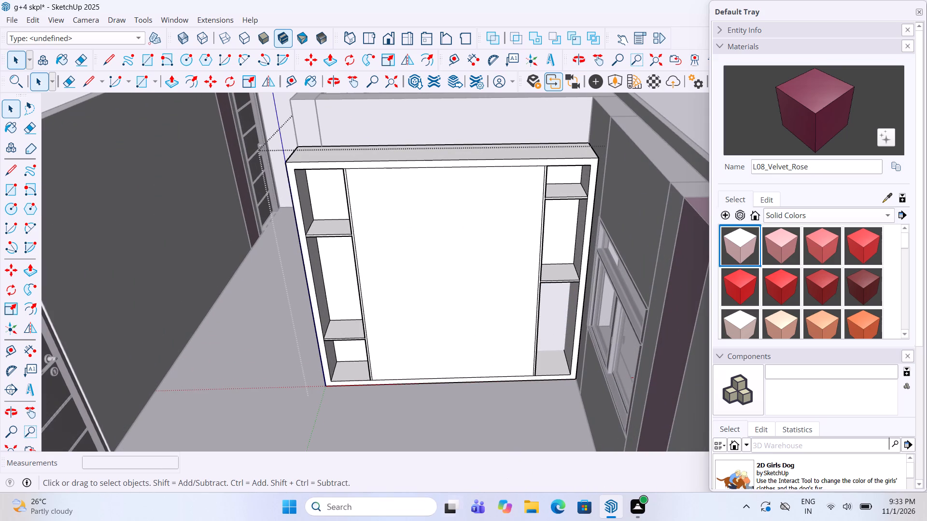
{"action": "left_click", "coordinate": [12, 188]}
{"action": "scroll", "coordinate": [334, 278], "scroll_direction": "up", "scroll_amount": 2}
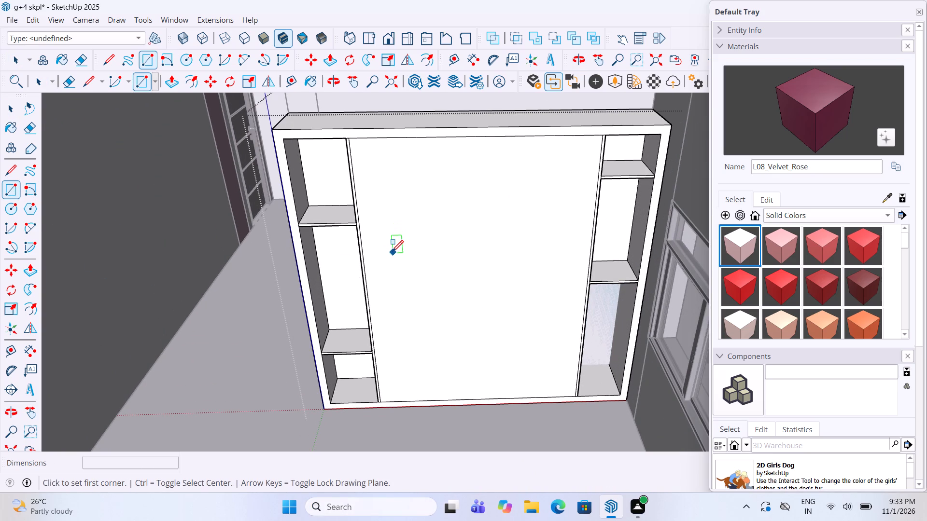
{"action": "left_click", "coordinate": [392, 253]}
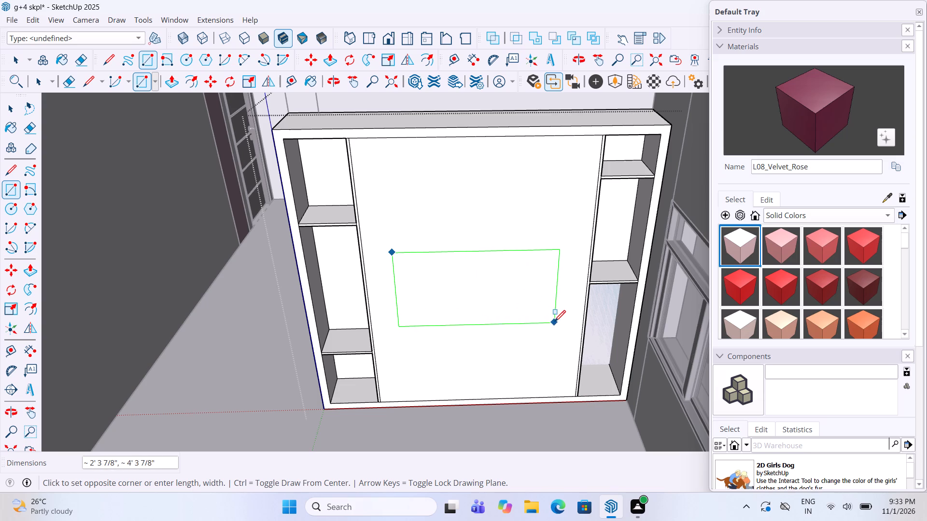
{"action": "double_click", "coordinate": [554, 323]}
{"action": "scroll", "coordinate": [525, 304], "scroll_direction": "up", "scroll_amount": 1}
{"action": "key", "text": "space"}
Paint the TV screen rectangle with the solid colour M09_Shadow_Night.
{"action": "left_click", "coordinate": [452, 295]}
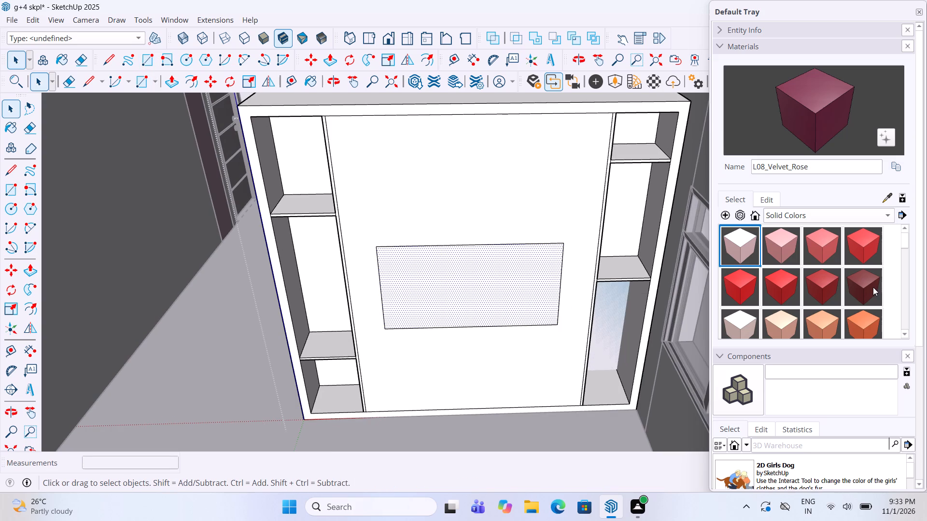
{"action": "scroll", "coordinate": [873, 287], "scroll_direction": "down", "scroll_amount": 10}
{"action": "scroll", "coordinate": [868, 277], "scroll_direction": "down", "scroll_amount": 17}
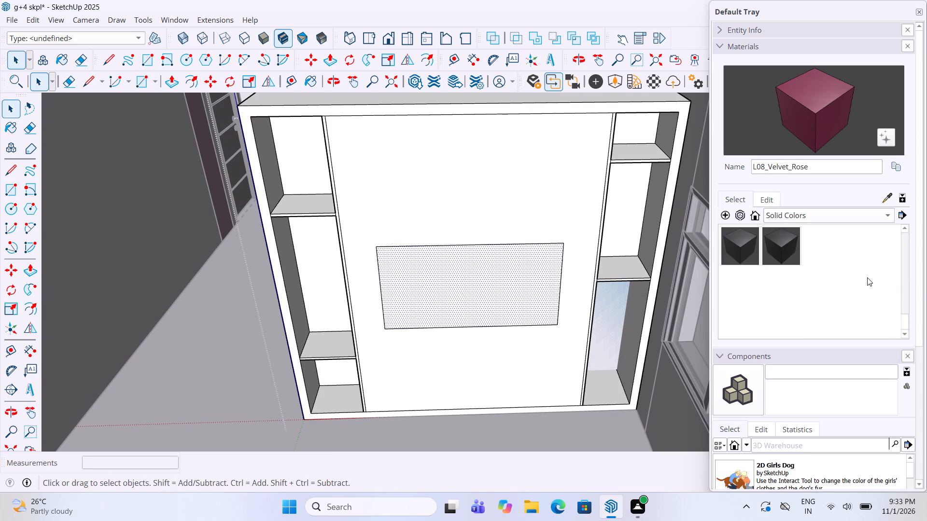
{"action": "left_click", "coordinate": [785, 251]}
{"action": "left_click", "coordinate": [487, 271]}
{"action": "key", "text": "space"}
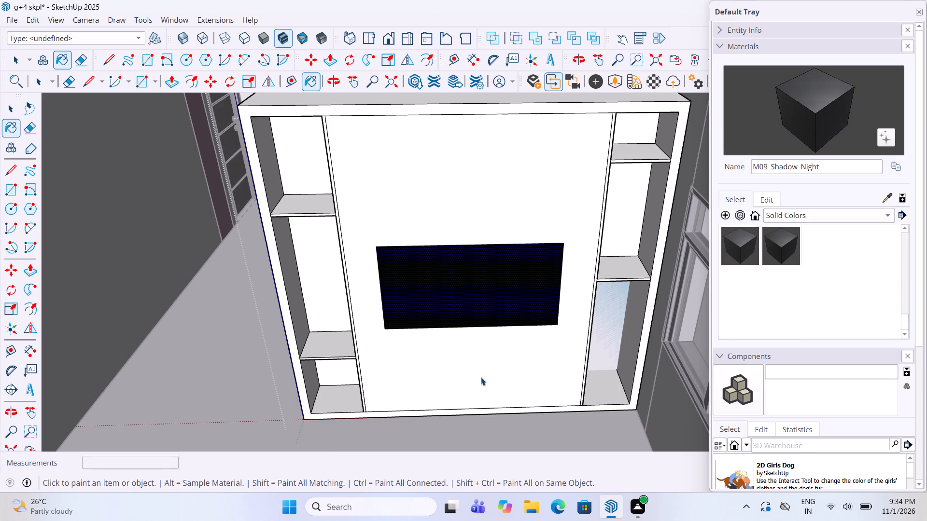
{"action": "left_click", "coordinate": [483, 437]}
Shift the back face of the right bay's lowest compartment slightly with Push/Pull inside the cabinet group.
{"action": "scroll", "coordinate": [501, 335], "scroll_direction": "down", "scroll_amount": 4}
{"action": "middle_click_drag", "start_coordinate": [495, 332], "coordinate": [478, 325]}
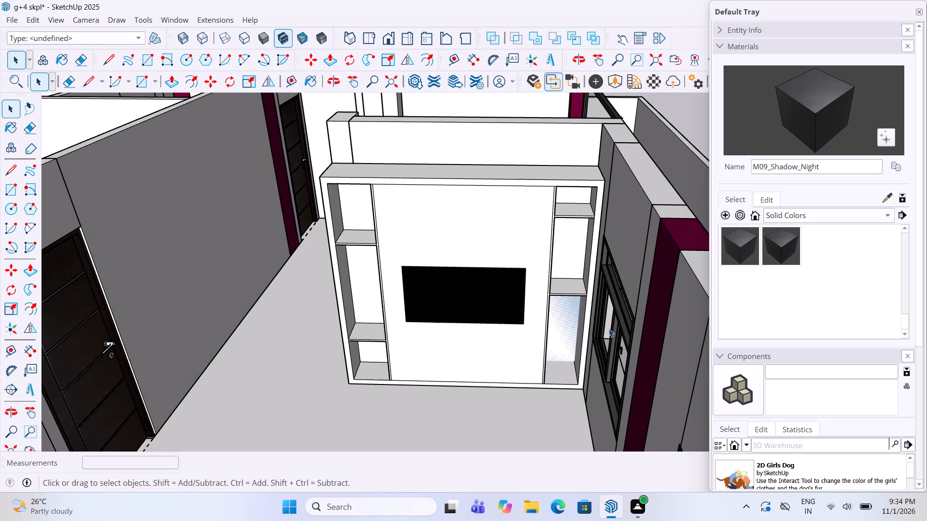
{"action": "scroll", "coordinate": [609, 329], "scroll_direction": "up", "scroll_amount": 1}
{"action": "left_click", "coordinate": [557, 330]}
{"action": "scroll", "coordinate": [557, 330], "scroll_direction": "up", "scroll_amount": 2}
{"action": "double_click", "coordinate": [557, 330]}
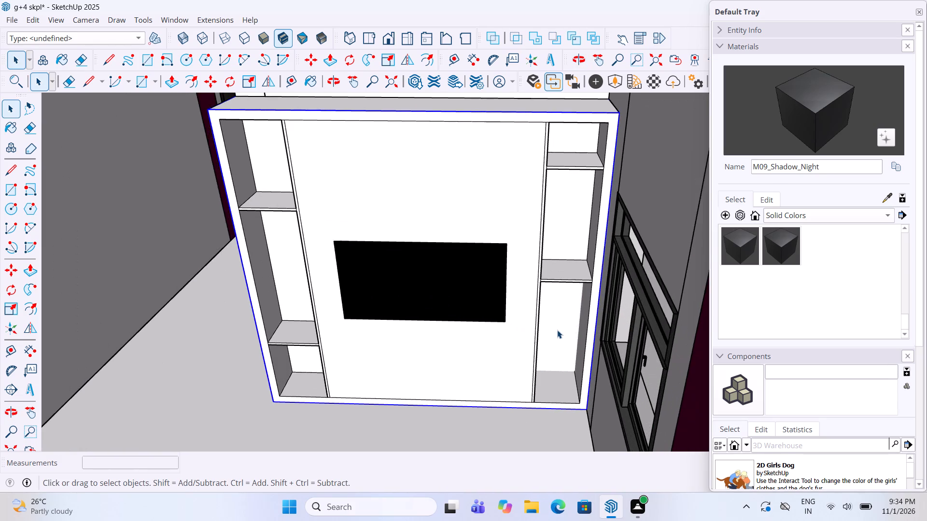
{"action": "left_click", "coordinate": [559, 340]}
{"action": "key", "text": "p"}
{"action": "left_click", "coordinate": [559, 340]}
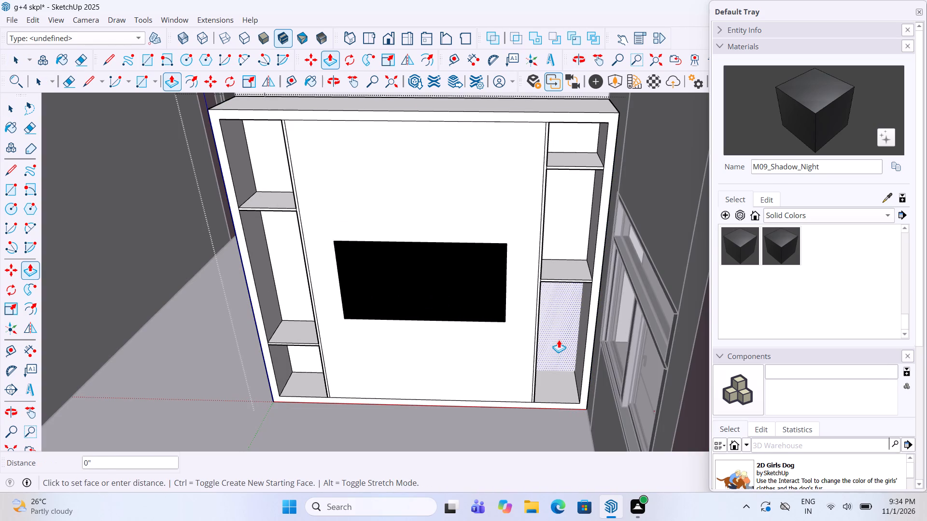
{"action": "left_click", "coordinate": [562, 341]}
{"action": "key", "text": "space"}
{"action": "left_click", "coordinate": [492, 417]}
{"action": "scroll", "coordinate": [497, 410], "scroll_direction": "down", "scroll_amount": 4}
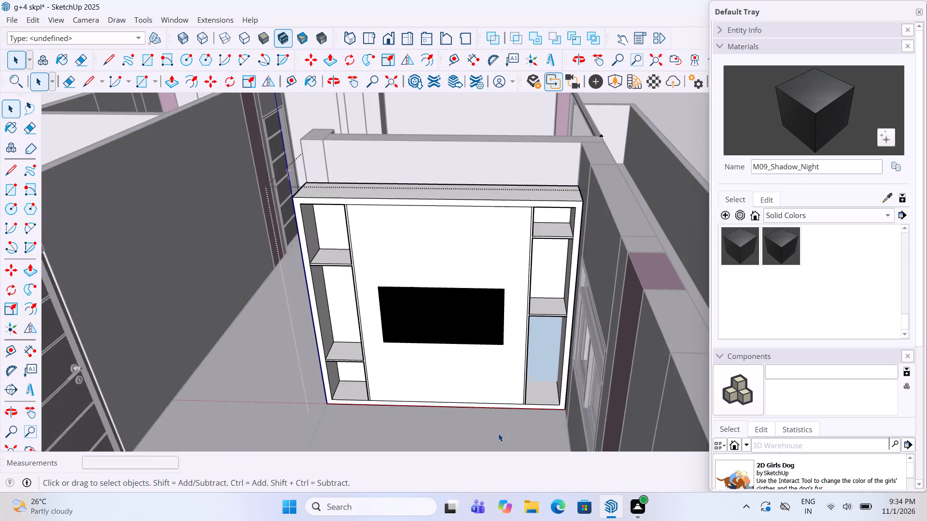
{"action": "left_click", "coordinate": [498, 433]}
{"action": "scroll", "coordinate": [524, 370], "scroll_direction": "down", "scroll_amount": 4}
{"action": "left_click", "coordinate": [660, 205]}
Reverse the back face of the right bay's lowest compartment inside the cabinet group.
{"action": "scroll", "coordinate": [547, 371], "scroll_direction": "up", "scroll_amount": 4}
{"action": "left_click", "coordinate": [541, 356]}
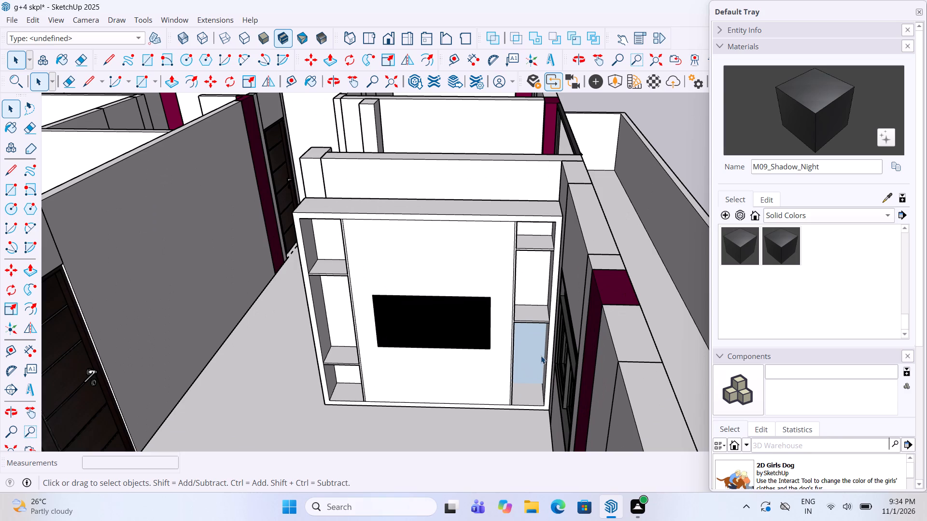
{"action": "double_click", "coordinate": [541, 356]}
{"action": "left_click", "coordinate": [536, 350]}
{"action": "right_click", "coordinate": [536, 350]}
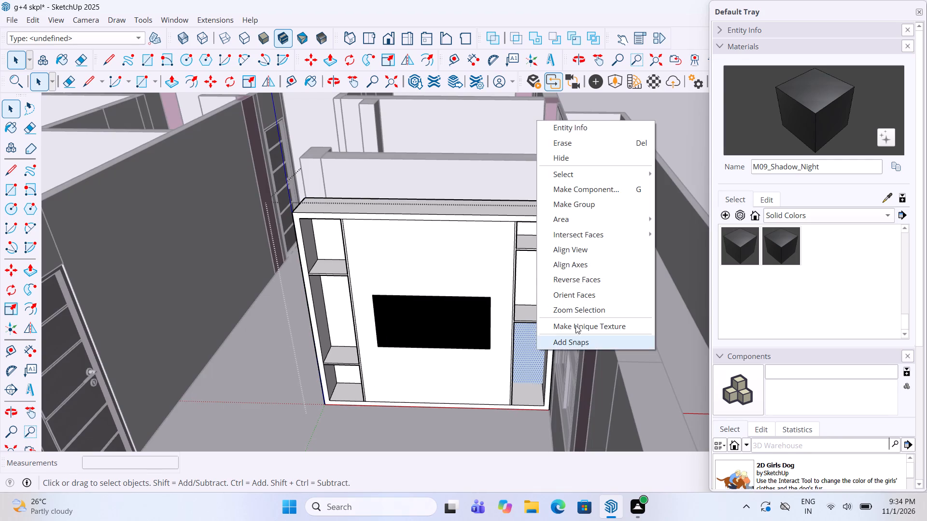
{"action": "left_click", "coordinate": [587, 284]}
{"action": "key", "text": "space"}
{"action": "left_click", "coordinate": [508, 429]}
{"action": "scroll", "coordinate": [508, 351], "scroll_direction": "down", "scroll_amount": 4}
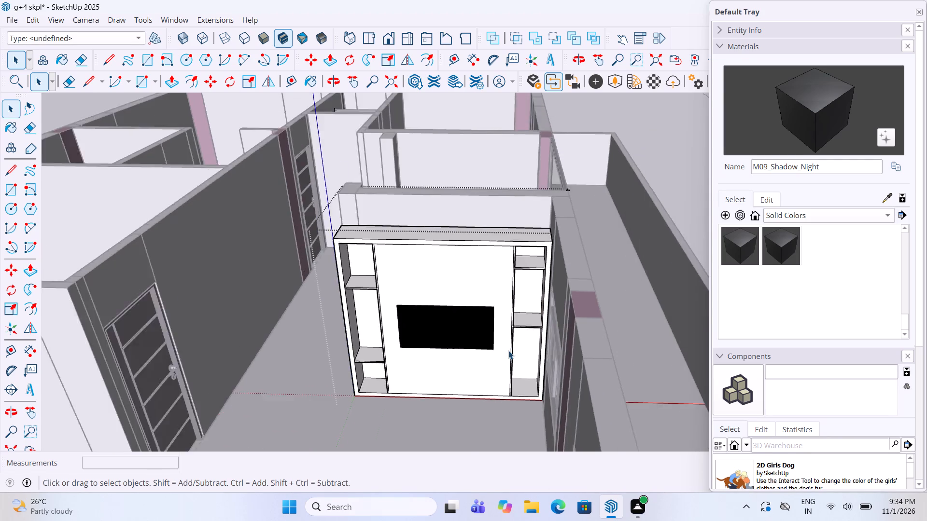
{"action": "scroll", "coordinate": [508, 351], "scroll_direction": "down", "scroll_amount": 6}
{"action": "left_click", "coordinate": [619, 193]}
Examine the finished TV unit within the floor layout and the bedroom with the flat wardrobe symbol.
{"action": "scroll", "coordinate": [617, 203], "scroll_direction": "down", "scroll_amount": 3}
{"action": "scroll", "coordinate": [495, 288], "scroll_direction": "up", "scroll_amount": 4}
{"action": "middle_click", "coordinate": [495, 291]}
{"action": "scroll", "coordinate": [495, 291], "scroll_direction": "up", "scroll_amount": 3}
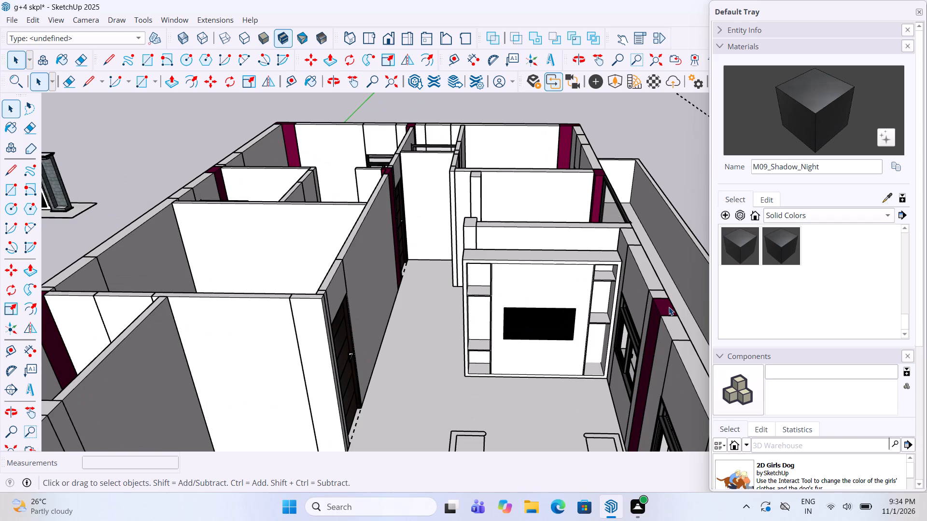
{"action": "scroll", "coordinate": [555, 230], "scroll_direction": "up", "scroll_amount": 3}
{"action": "scroll", "coordinate": [552, 236], "scroll_direction": "down", "scroll_amount": 6}
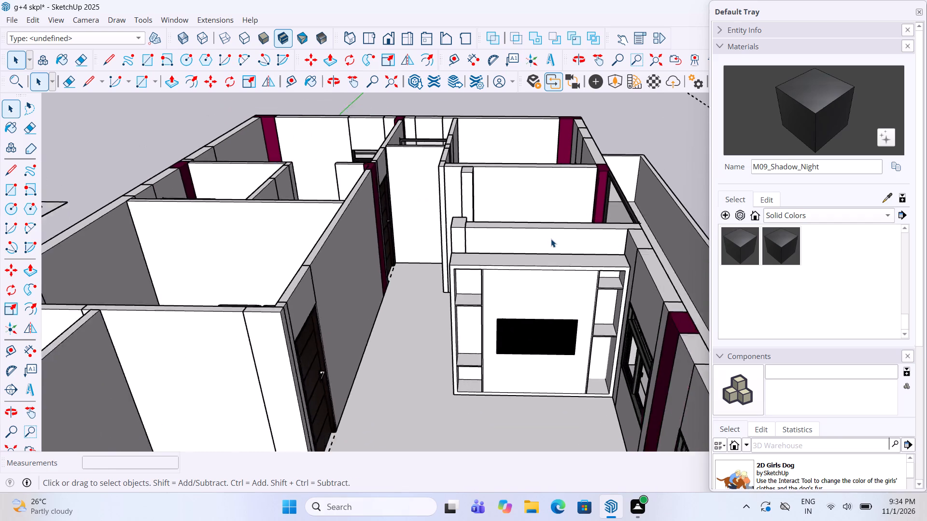
{"action": "scroll", "coordinate": [550, 239], "scroll_direction": "down", "scroll_amount": 5}
{"action": "middle_click_drag", "start_coordinate": [550, 240], "coordinate": [548, 328]}
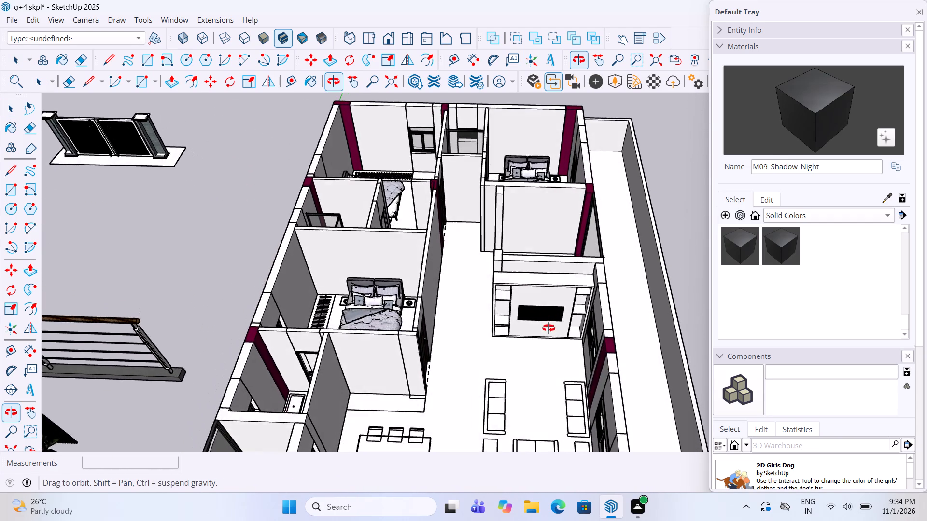
{"action": "middle_click_drag", "start_coordinate": [548, 328], "coordinate": [463, 354]}
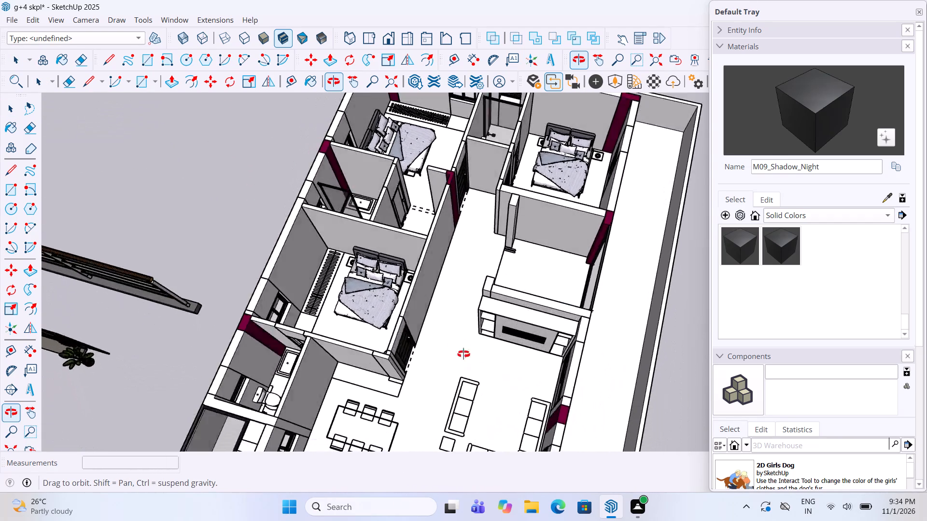
{"action": "middle_click_drag", "start_coordinate": [463, 354], "coordinate": [518, 364]}
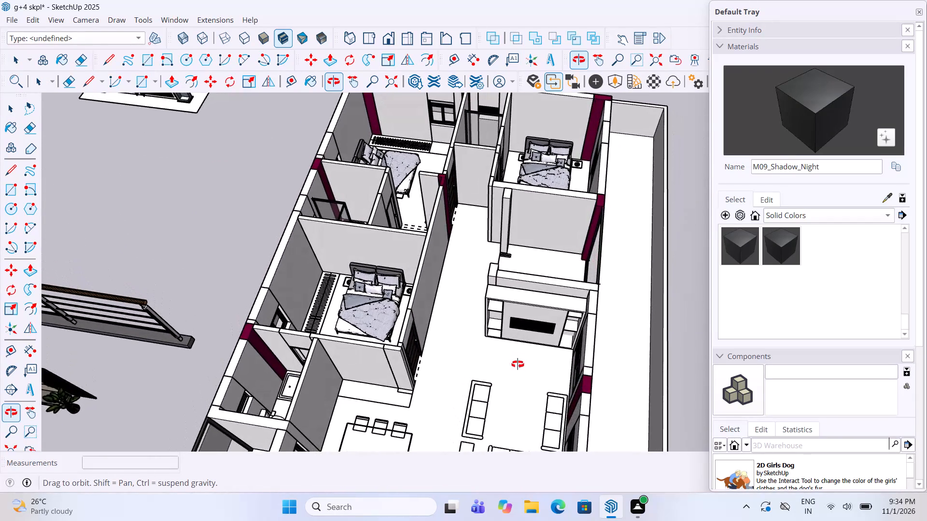
{"action": "middle_click_drag", "start_coordinate": [518, 364], "coordinate": [518, 364]}
{"action": "scroll", "coordinate": [332, 260], "scroll_direction": "up", "scroll_amount": 6}
{"action": "middle_click_drag", "start_coordinate": [336, 260], "coordinate": [430, 219]}
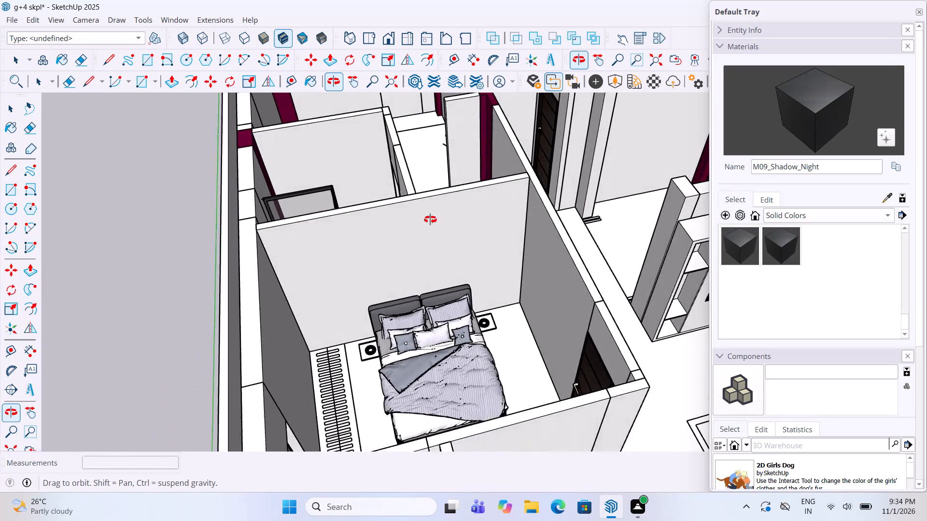
{"action": "middle_click_drag", "start_coordinate": [430, 219], "coordinate": [430, 219]}
{"action": "scroll", "coordinate": [430, 219], "scroll_direction": "up", "scroll_amount": 1}
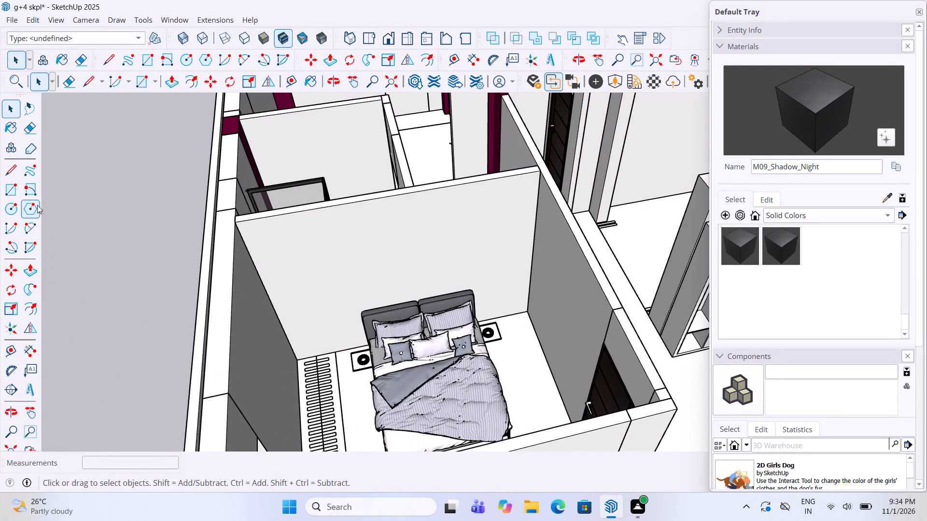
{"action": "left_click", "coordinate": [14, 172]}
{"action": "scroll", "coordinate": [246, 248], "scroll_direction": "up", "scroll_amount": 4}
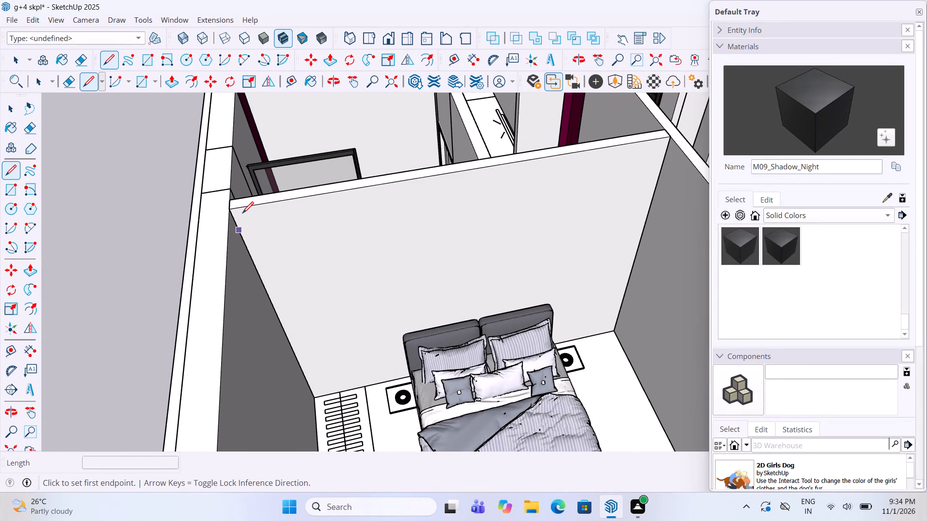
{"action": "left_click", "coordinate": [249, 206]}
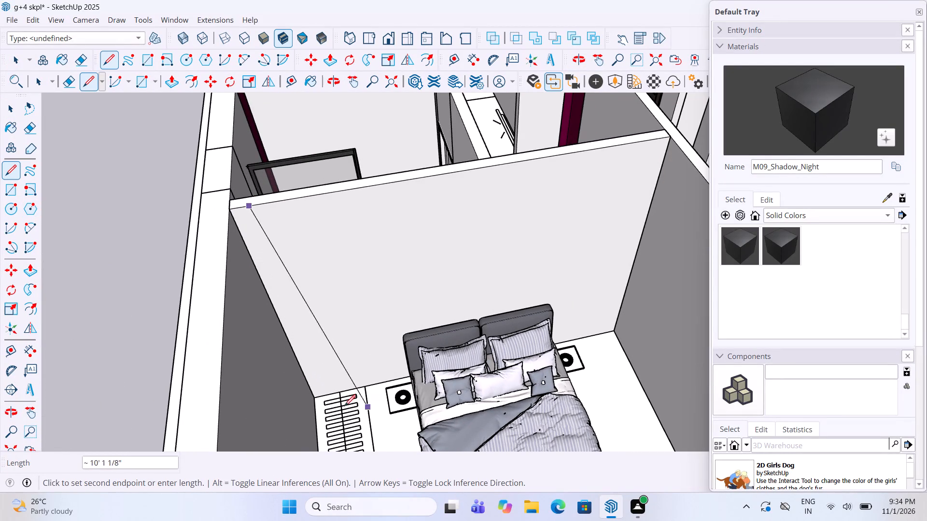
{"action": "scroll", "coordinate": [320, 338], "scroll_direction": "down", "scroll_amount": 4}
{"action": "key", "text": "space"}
Draw a 7' 10 1/2" by 2' rectangle over the wardrobe footprint along the bedroom's side wall.
{"action": "scroll", "coordinate": [372, 307], "scroll_direction": "down", "scroll_amount": 3}
{"action": "middle_click_drag", "start_coordinate": [368, 307], "coordinate": [353, 307]}
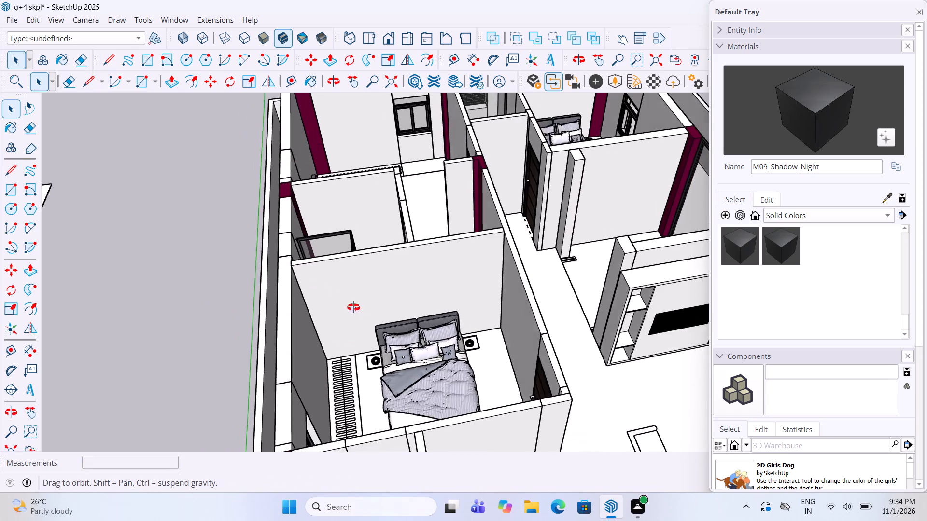
{"action": "middle_click_drag", "start_coordinate": [353, 307], "coordinate": [106, 385]}
{"action": "scroll", "coordinate": [306, 196], "scroll_direction": "up", "scroll_amount": 4}
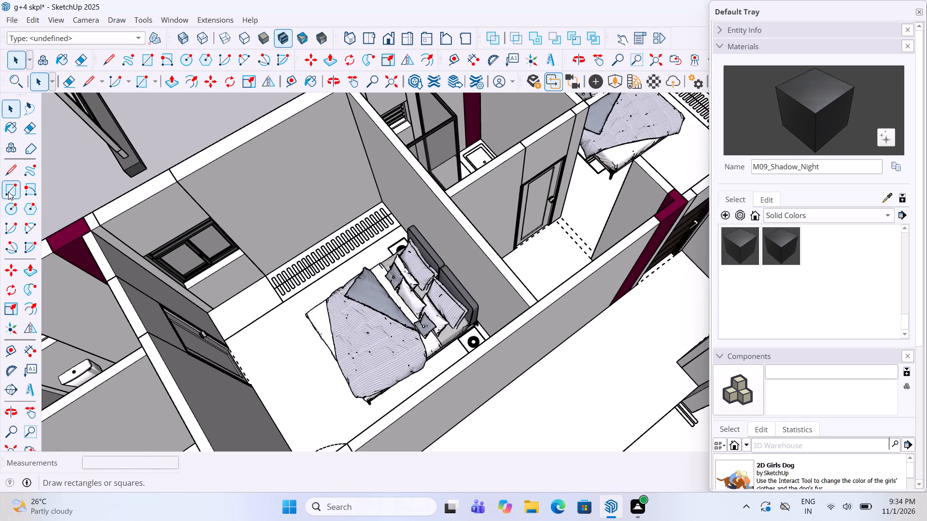
{"action": "left_click", "coordinate": [8, 192]}
{"action": "scroll", "coordinate": [336, 274], "scroll_direction": "up", "scroll_amount": 4}
{"action": "left_click", "coordinate": [422, 209]}
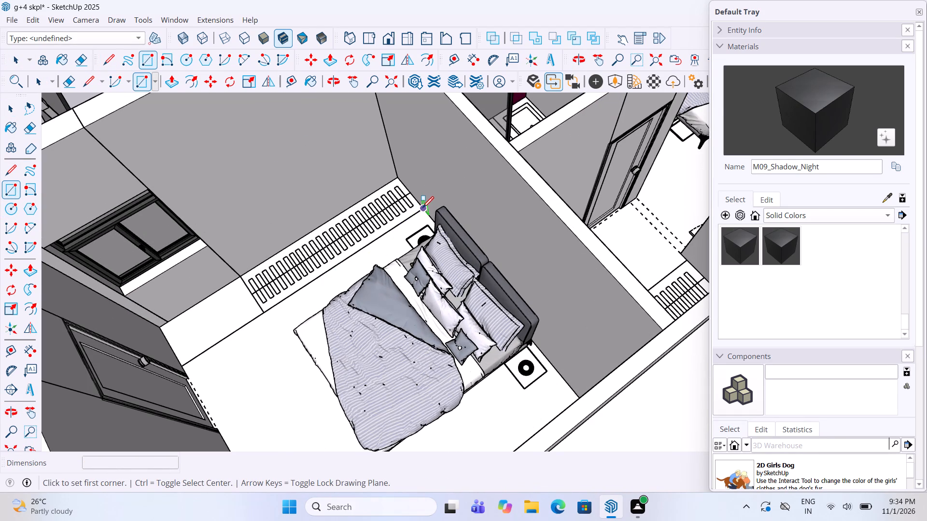
{"action": "double_click", "coordinate": [236, 277]}
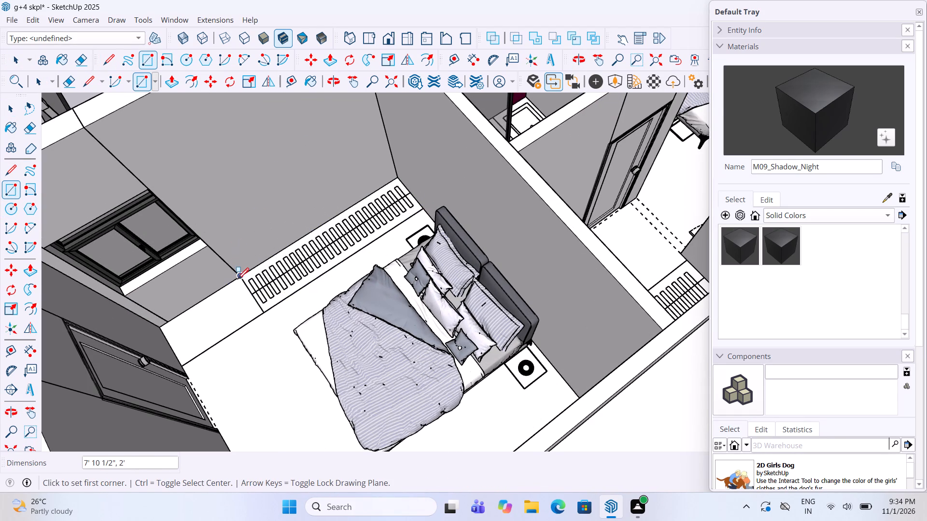
{"action": "key", "text": "space"}
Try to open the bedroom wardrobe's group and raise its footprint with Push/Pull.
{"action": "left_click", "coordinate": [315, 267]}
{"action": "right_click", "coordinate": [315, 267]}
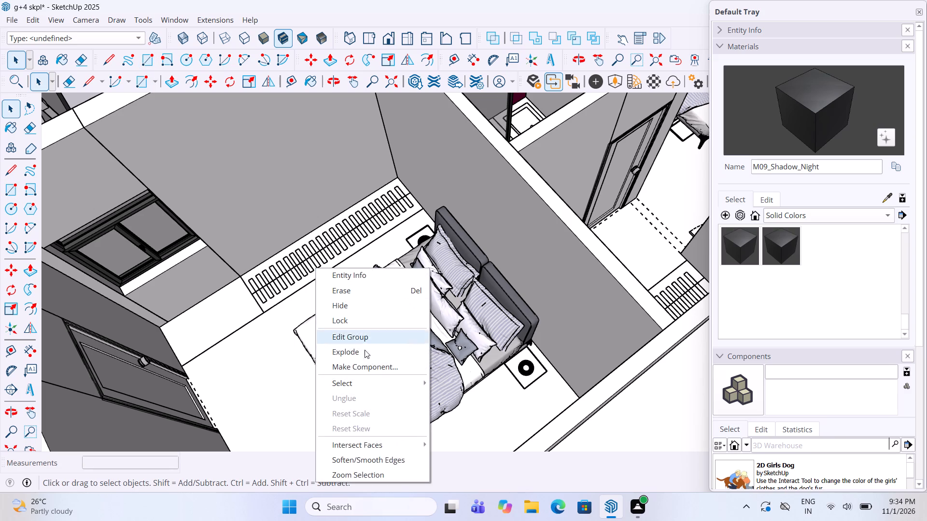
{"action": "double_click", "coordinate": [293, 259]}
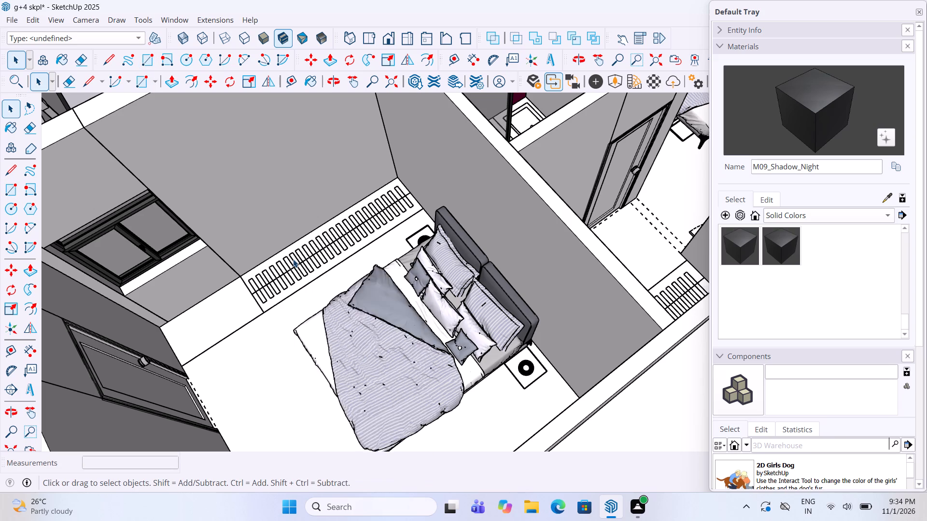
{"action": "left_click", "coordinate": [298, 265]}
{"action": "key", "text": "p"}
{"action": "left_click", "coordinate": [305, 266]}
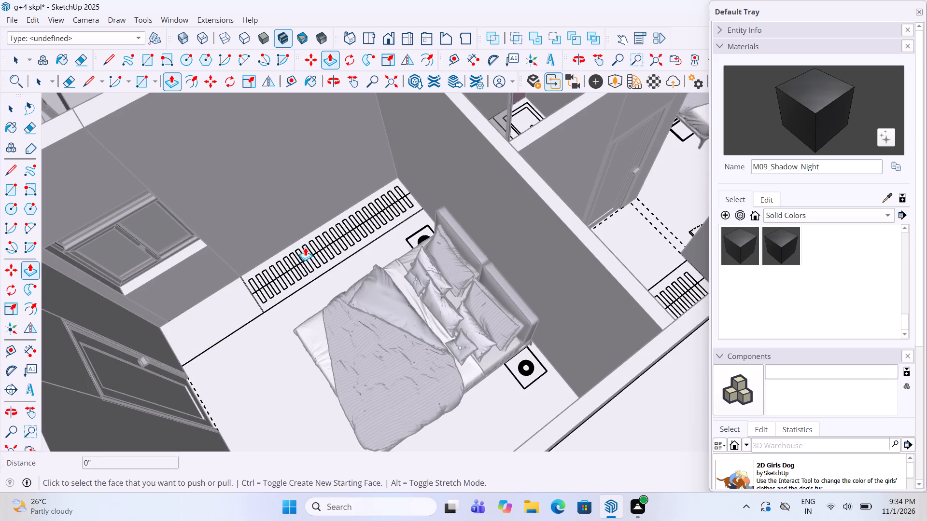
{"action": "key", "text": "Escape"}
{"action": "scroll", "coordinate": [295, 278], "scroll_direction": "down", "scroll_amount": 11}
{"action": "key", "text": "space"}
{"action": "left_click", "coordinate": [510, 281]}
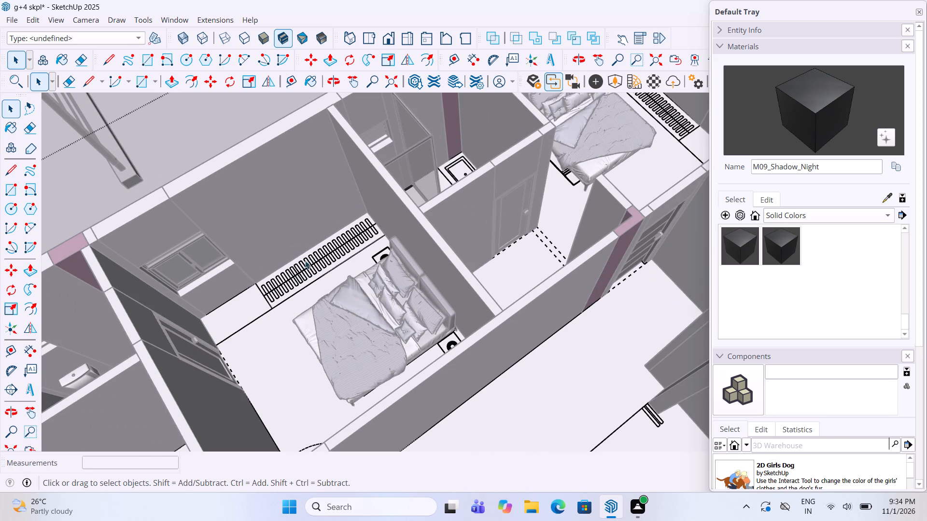
Make a group of the 7' 10 1/2" by 2' wardrobe footprint face along the bedroom's side wall.
{"action": "left_click", "coordinate": [183, 141]}
{"action": "scroll", "coordinate": [343, 338], "scroll_direction": "down", "scroll_amount": 3}
{"action": "middle_click_drag", "start_coordinate": [342, 342], "coordinate": [296, 313]}
{"action": "double_click", "coordinate": [265, 138]}
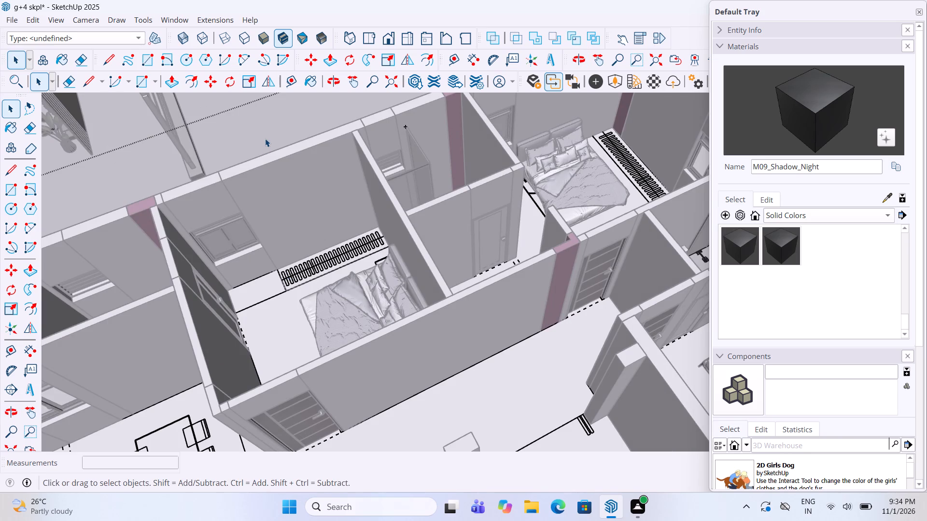
{"action": "scroll", "coordinate": [250, 248], "scroll_direction": "up", "scroll_amount": 10}
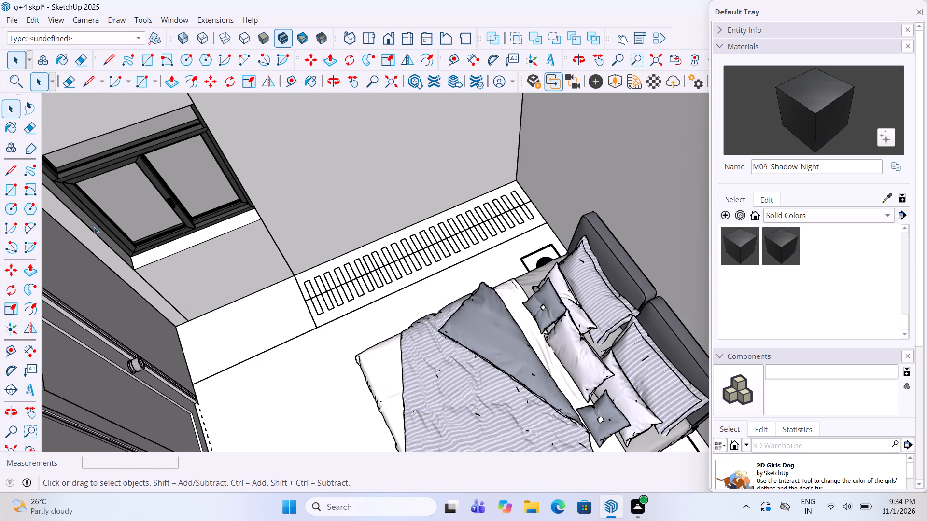
{"action": "left_click", "coordinate": [392, 284]}
{"action": "left_click", "coordinate": [390, 287]}
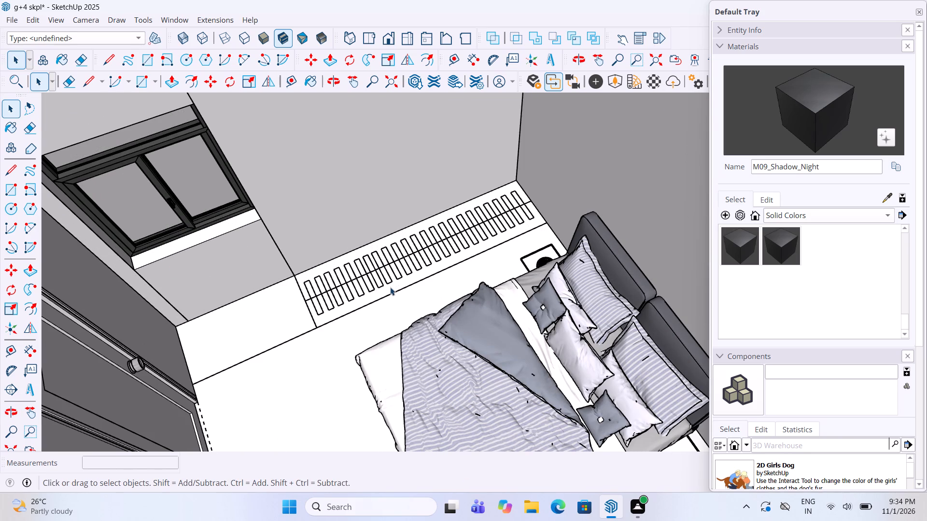
{"action": "right_click", "coordinate": [391, 287]}
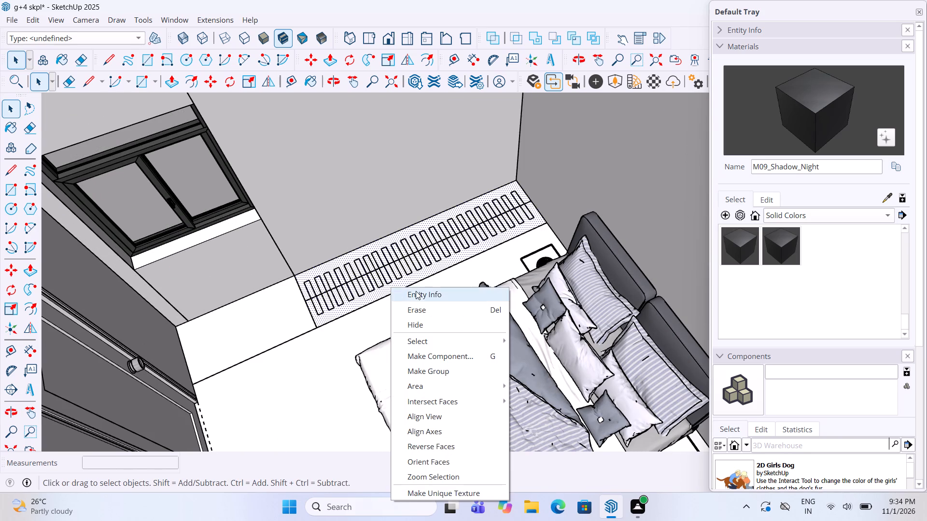
{"action": "left_click", "coordinate": [436, 373]}
Inside the new wardrobe group, Push/Pull the footprint up about 8' into a solid block.
{"action": "double_click", "coordinate": [391, 287]}
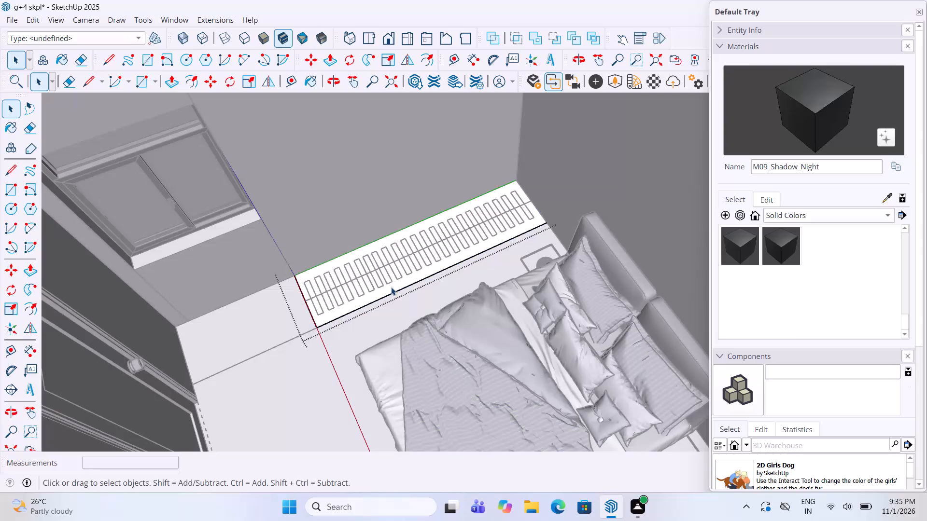
{"action": "key", "text": "p"}
{"action": "left_click", "coordinate": [392, 283]}
{"action": "scroll", "coordinate": [391, 260], "scroll_direction": "down", "scroll_amount": 9}
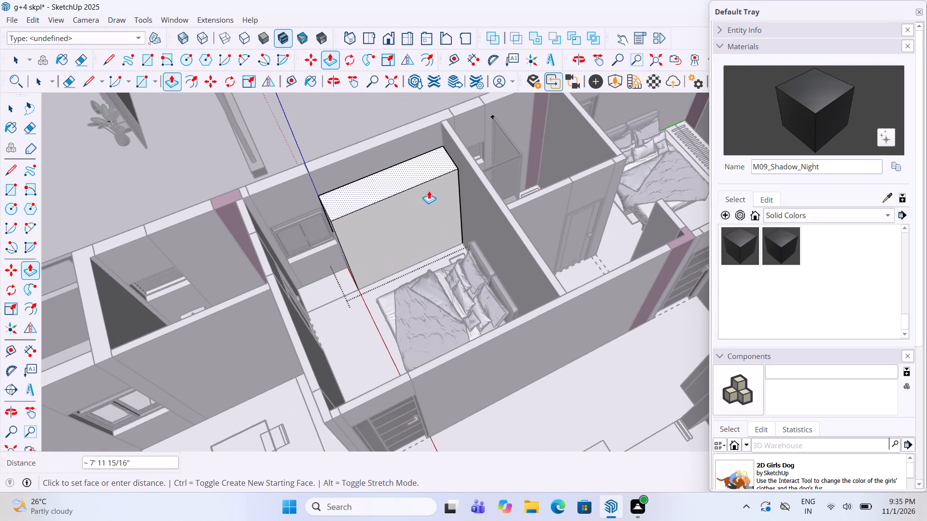
{"action": "left_click", "coordinate": [433, 198]}
{"action": "middle_click_drag", "start_coordinate": [428, 199], "coordinate": [401, 189]}
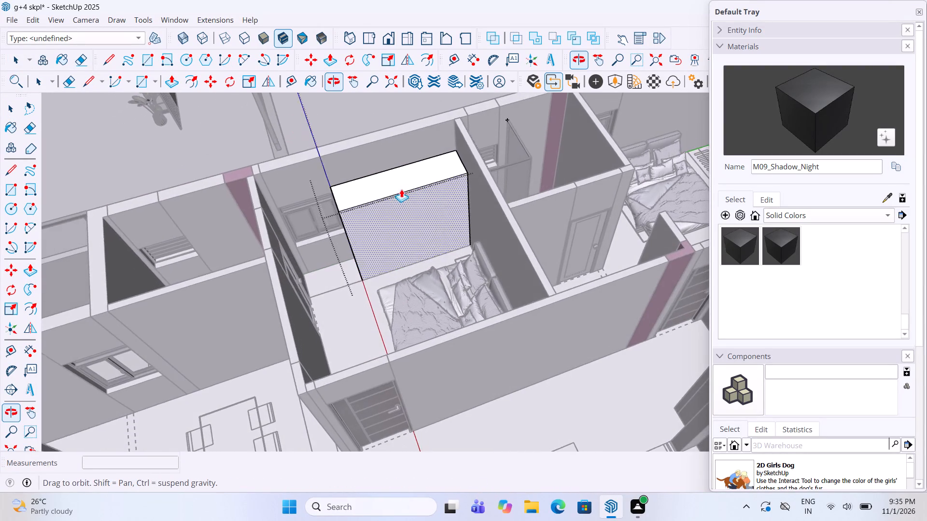
{"action": "key", "text": "space"}
Offset the outline of the wardrobe block's front face by 0.8" to form its border frame.
{"action": "scroll", "coordinate": [389, 189], "scroll_direction": "down", "scroll_amount": 3}
{"action": "middle_click_drag", "start_coordinate": [389, 189], "coordinate": [363, 176]}
{"action": "scroll", "coordinate": [363, 176], "scroll_direction": "up", "scroll_amount": 8}
{"action": "middle_click_drag", "start_coordinate": [375, 188], "coordinate": [342, 181]}
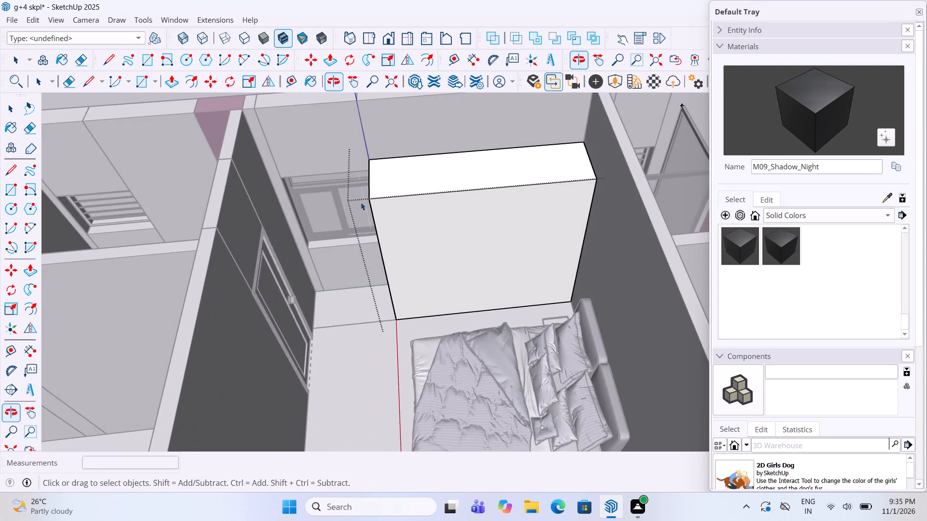
{"action": "scroll", "coordinate": [437, 219], "scroll_direction": "up", "scroll_amount": 1}
{"action": "middle_click_drag", "start_coordinate": [436, 219], "coordinate": [419, 213]}
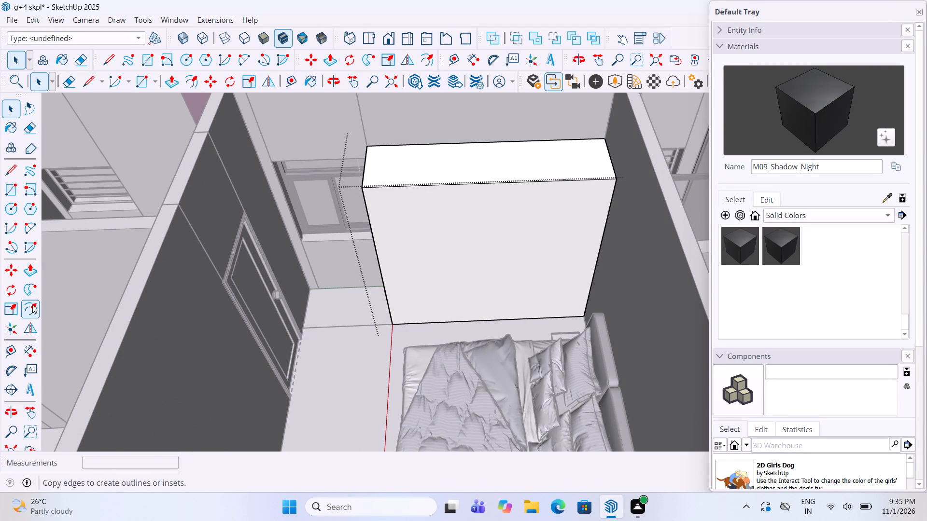
{"action": "left_click", "coordinate": [32, 305]}
{"action": "left_click", "coordinate": [388, 222]}
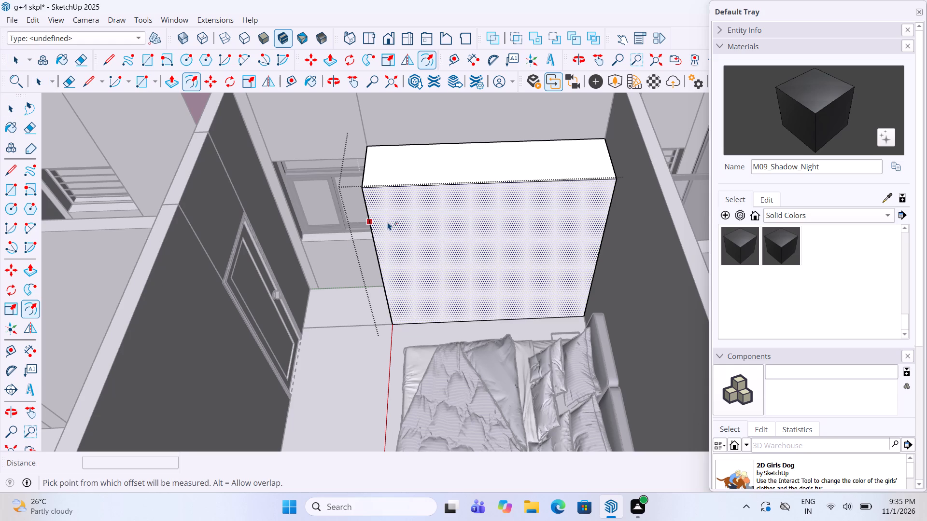
{"action": "type", "text": "0."}
{"action": "type", "text": "8\""}
{"action": "key", "text": "Return"}
{"action": "key", "text": "space"}
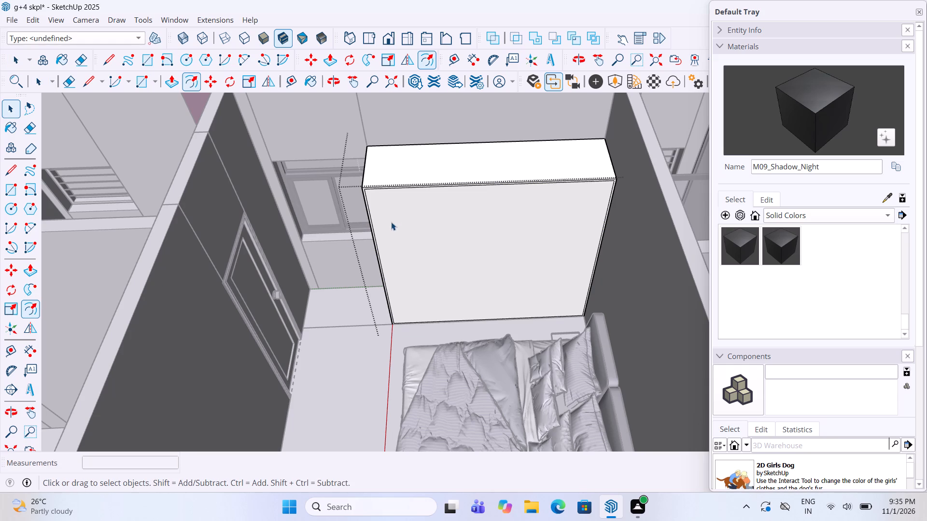
Draw a vertical line between the midpoints of the inner frame's top and bottom edges, splitting the wardrobe front in half.
{"action": "left_click", "coordinate": [8, 165]}
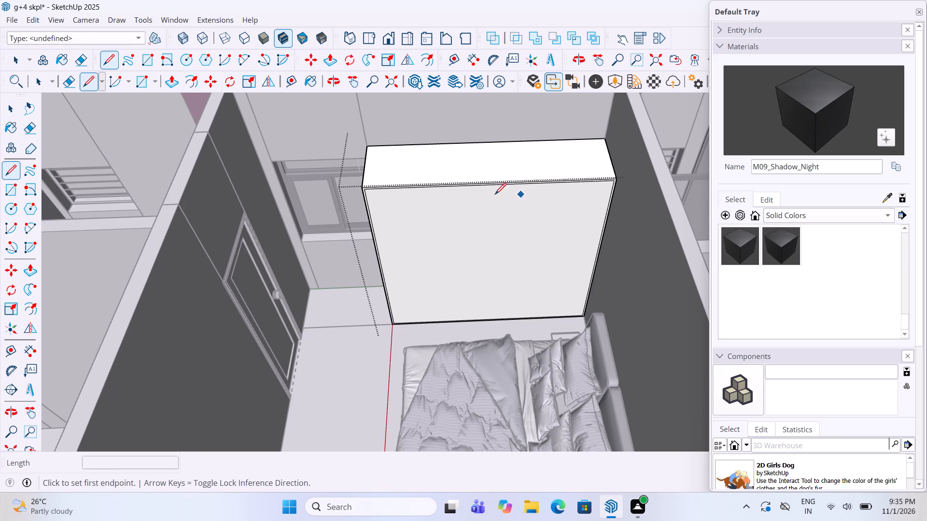
{"action": "scroll", "coordinate": [481, 191], "scroll_direction": "up", "scroll_amount": 4}
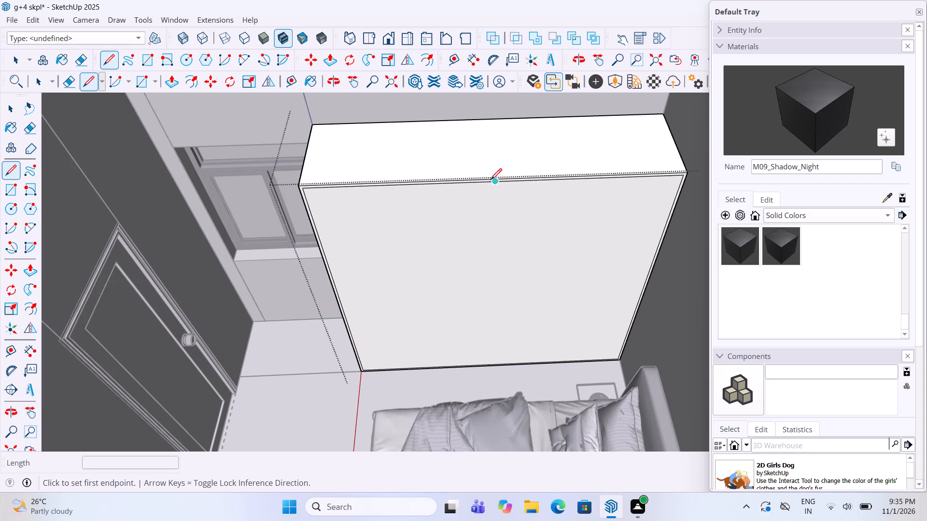
{"action": "left_click", "coordinate": [491, 184]}
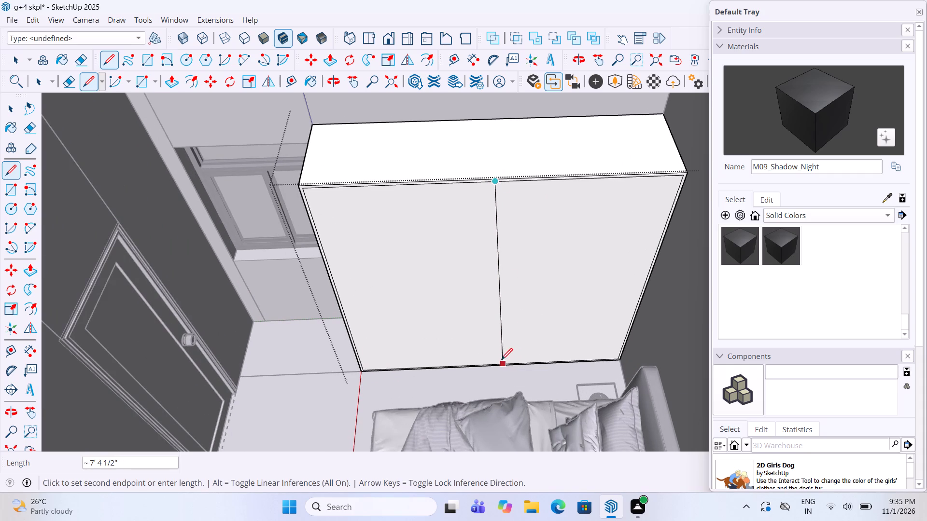
{"action": "middle_click_drag", "start_coordinate": [494, 361], "coordinate": [495, 271]}
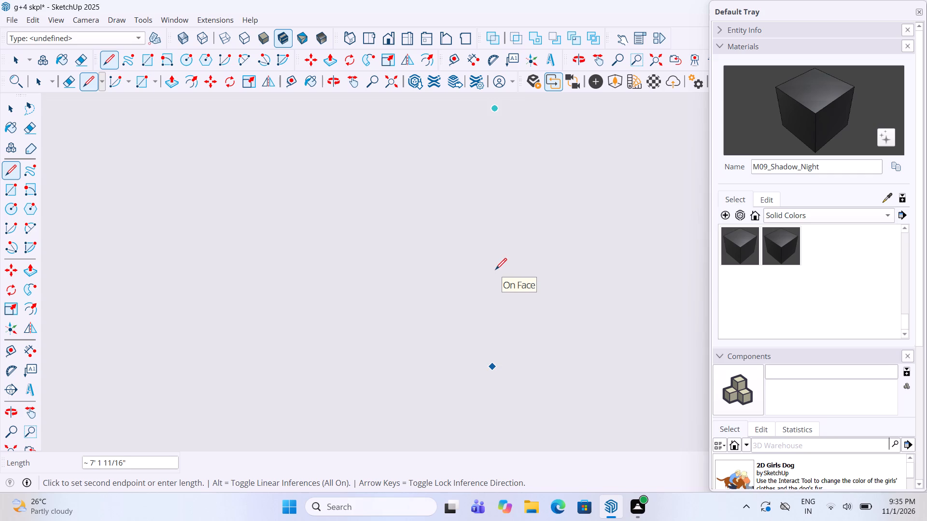
{"action": "scroll", "coordinate": [410, 251], "scroll_direction": "down", "scroll_amount": 20}
{"action": "scroll", "coordinate": [499, 176], "scroll_direction": "up", "scroll_amount": 5}
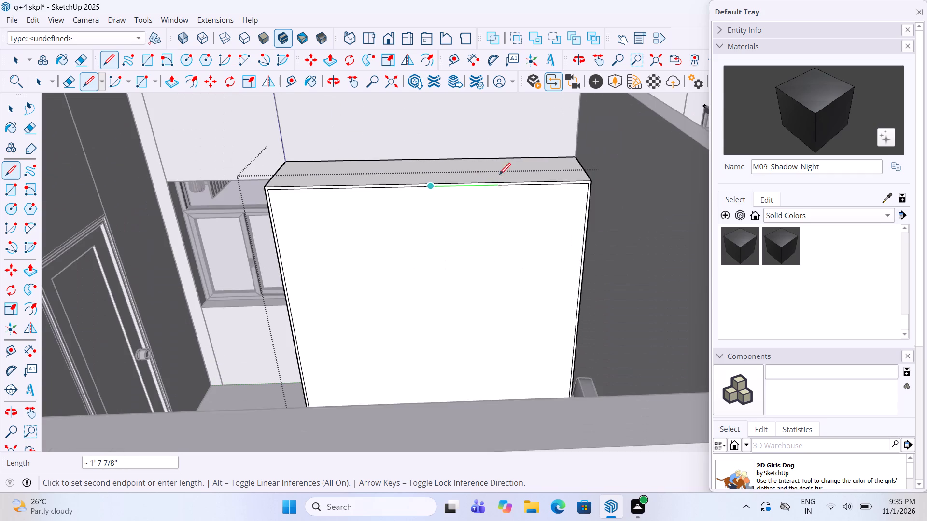
{"action": "middle_click", "coordinate": [490, 181]}
{"action": "middle_click_drag", "start_coordinate": [428, 356], "coordinate": [431, 370]}
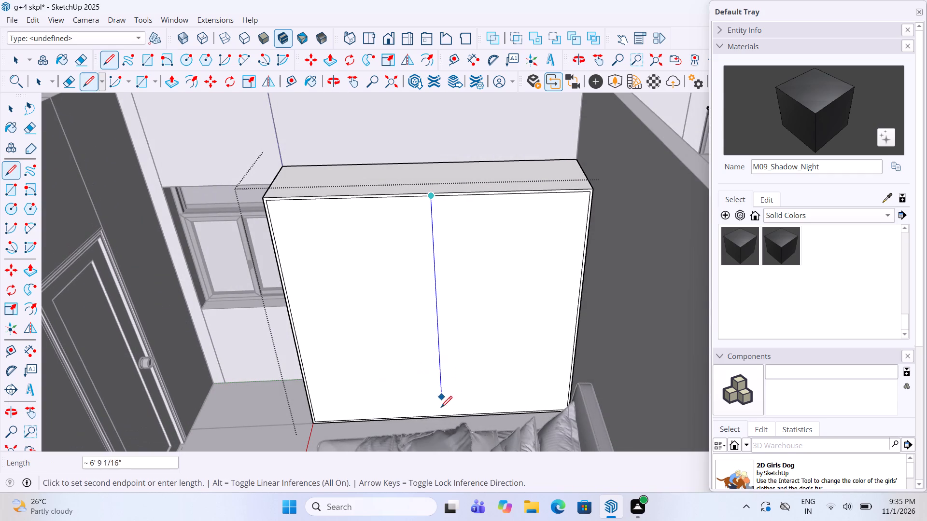
{"action": "left_click", "coordinate": [442, 414]}
{"action": "key", "text": "space"}
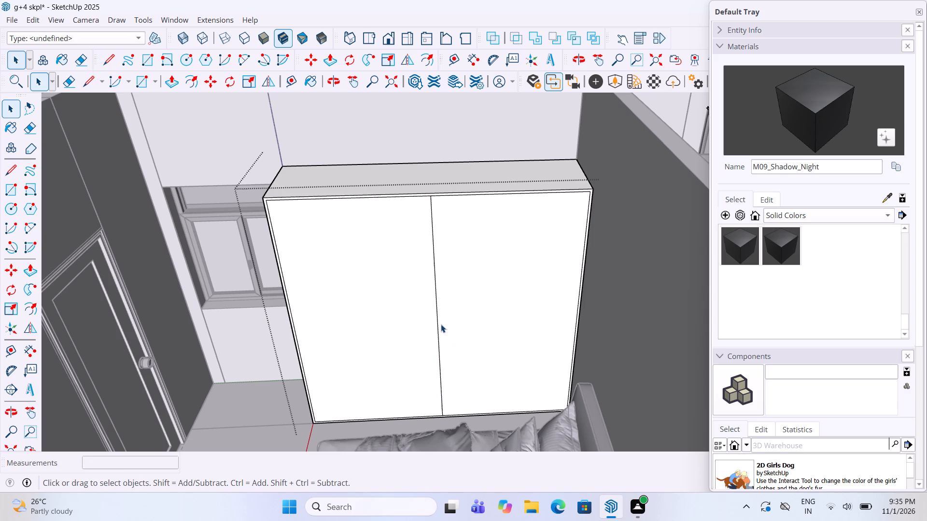
Copy the vertical centre line about 13/16" toward the window side to form a thin divider strip.
{"action": "left_click", "coordinate": [438, 315]}
{"action": "key", "text": "m"}
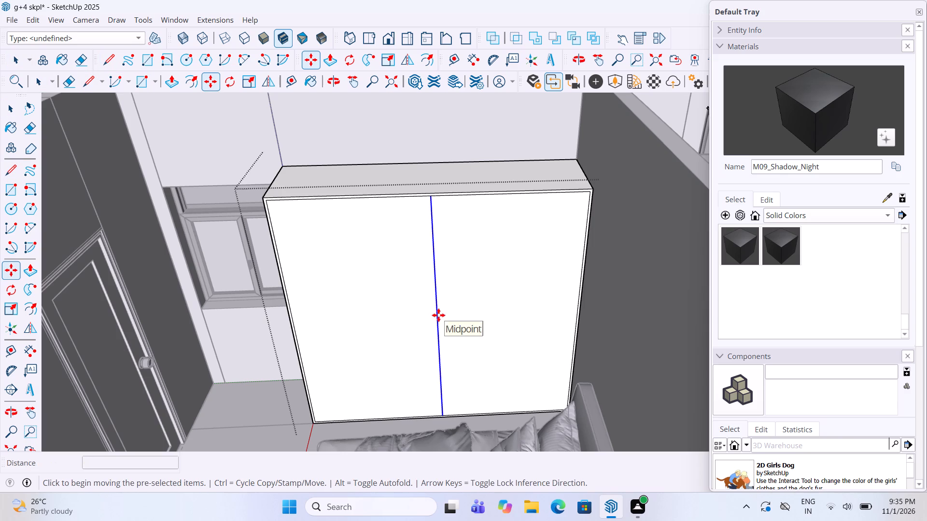
{"action": "left_click", "coordinate": [438, 308]}
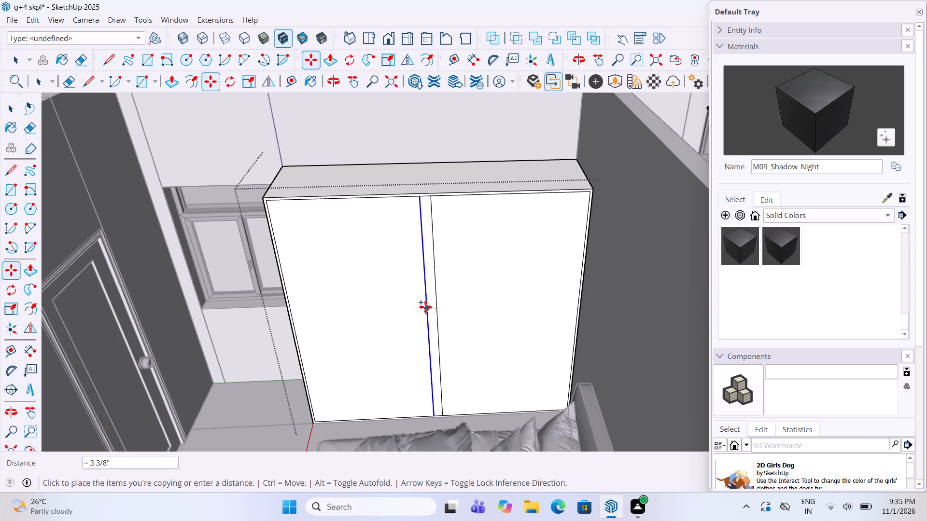
{"action": "left_click", "coordinate": [430, 309]}
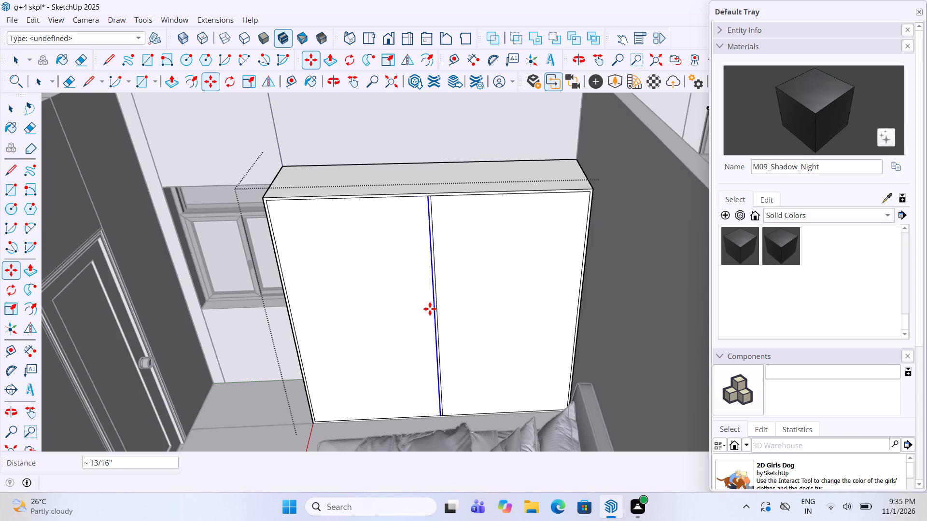
{"action": "key", "text": "space"}
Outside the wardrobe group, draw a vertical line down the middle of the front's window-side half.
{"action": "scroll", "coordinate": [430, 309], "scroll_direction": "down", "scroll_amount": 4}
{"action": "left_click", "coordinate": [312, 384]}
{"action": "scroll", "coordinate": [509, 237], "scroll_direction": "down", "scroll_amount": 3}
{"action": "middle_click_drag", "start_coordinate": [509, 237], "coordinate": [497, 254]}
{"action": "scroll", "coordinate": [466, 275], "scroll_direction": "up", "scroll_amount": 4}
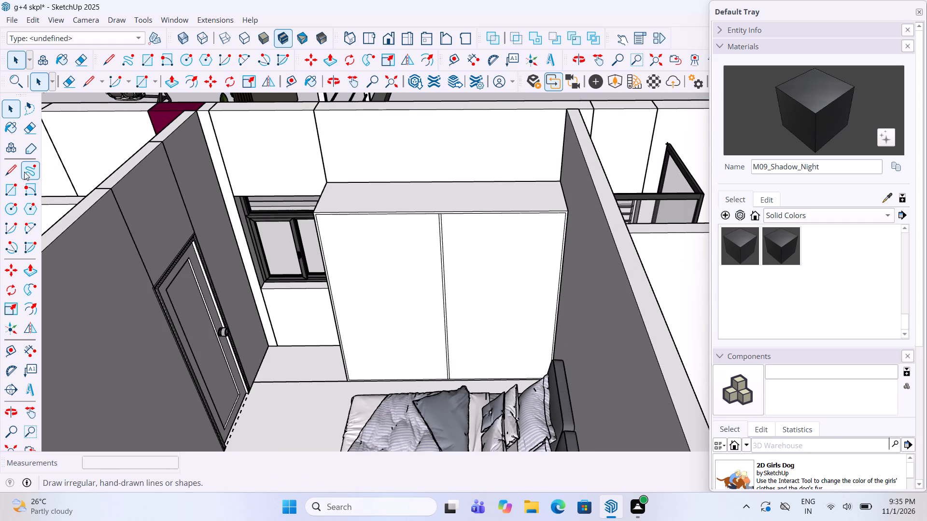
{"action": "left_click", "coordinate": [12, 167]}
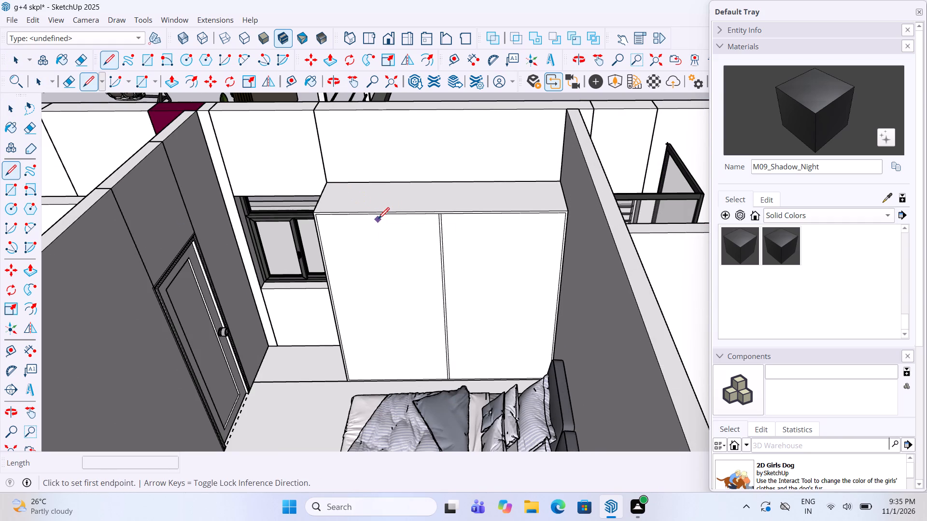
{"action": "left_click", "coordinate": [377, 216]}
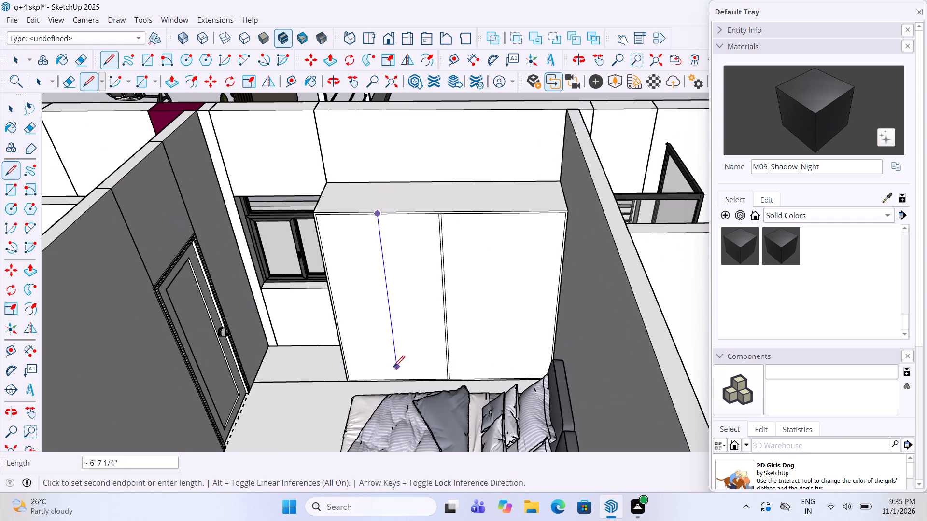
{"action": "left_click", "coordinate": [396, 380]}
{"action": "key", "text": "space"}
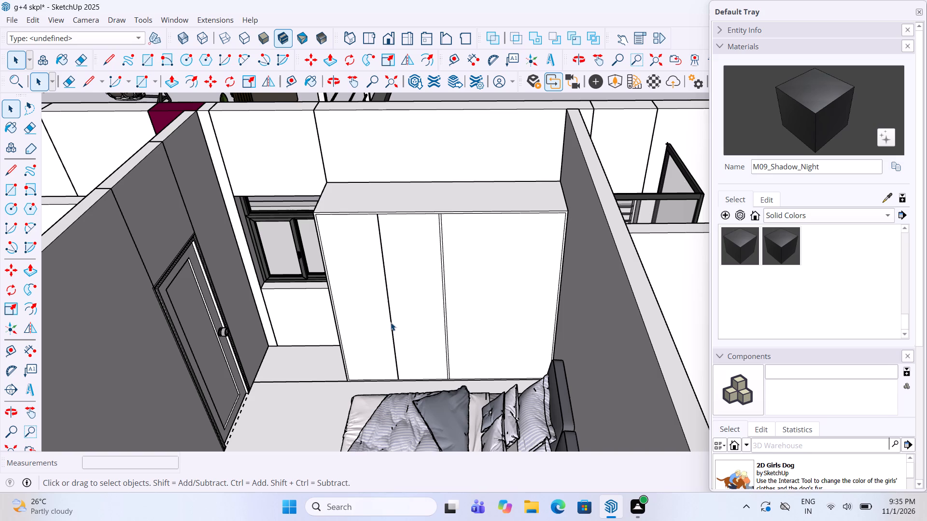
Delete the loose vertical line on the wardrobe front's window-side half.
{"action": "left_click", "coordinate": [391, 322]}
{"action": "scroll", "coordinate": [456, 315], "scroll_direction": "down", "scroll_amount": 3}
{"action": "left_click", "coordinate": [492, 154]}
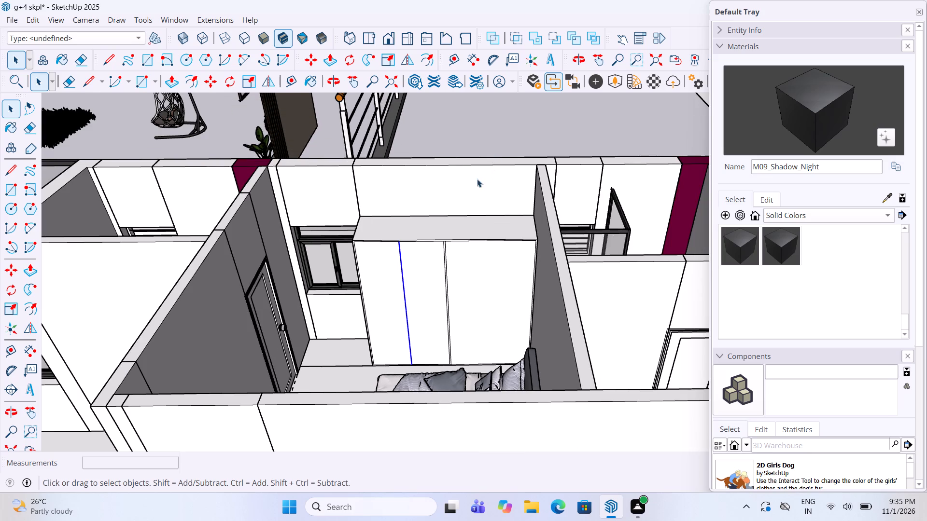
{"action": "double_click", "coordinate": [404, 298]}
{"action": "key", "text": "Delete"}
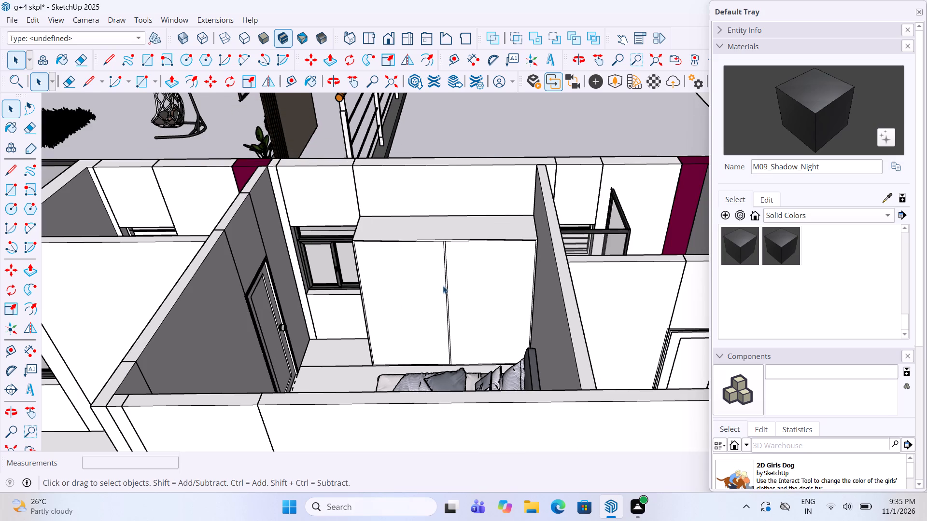
Inside the wardrobe group, copy both centre divider lines about 2' to the middle of the window-side half.
{"action": "double_click", "coordinate": [447, 282]}
{"action": "scroll", "coordinate": [446, 281], "scroll_direction": "up", "scroll_amount": 3}
{"action": "scroll", "coordinate": [509, 279], "scroll_direction": "up", "scroll_amount": 2}
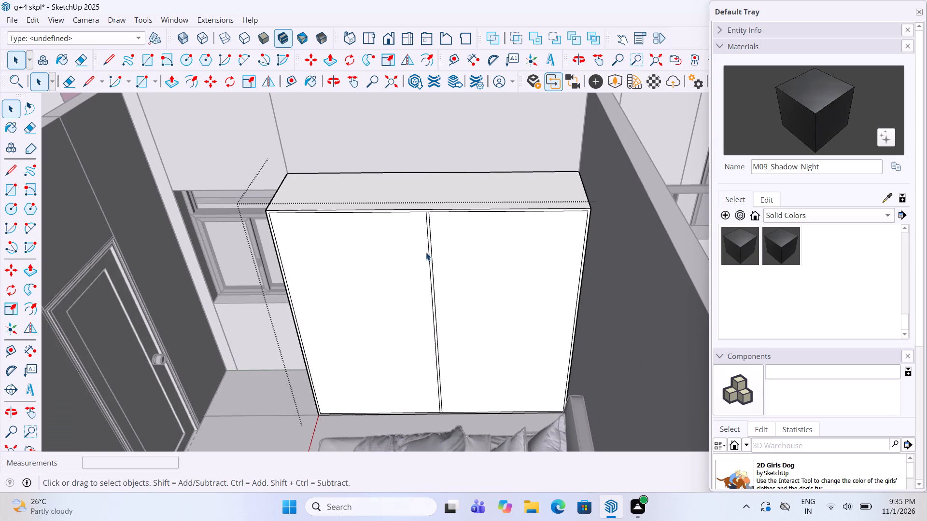
{"action": "scroll", "coordinate": [444, 276], "scroll_direction": "up", "scroll_amount": 2}
{"action": "left_click", "coordinate": [428, 274], "text": "ctrl"}
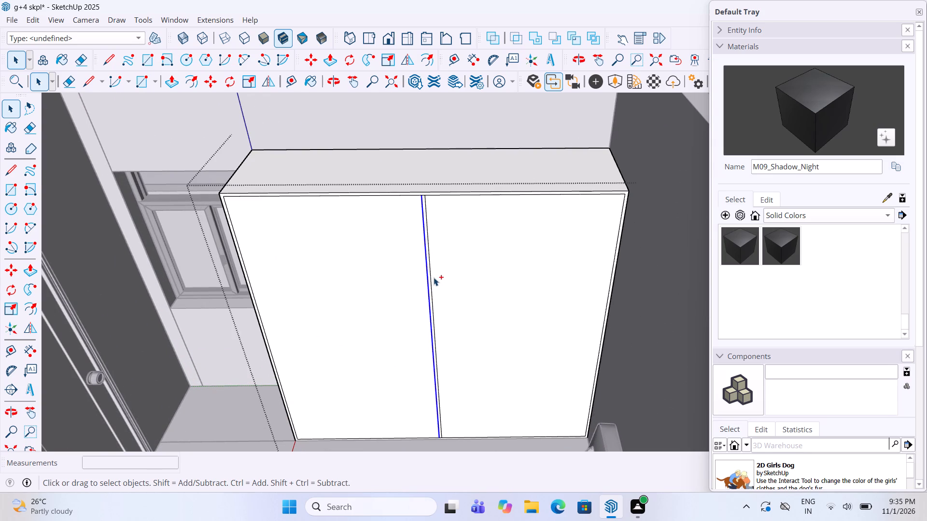
{"action": "left_click", "coordinate": [432, 276], "text": "ctrl"}
{"action": "key", "text": "m"}
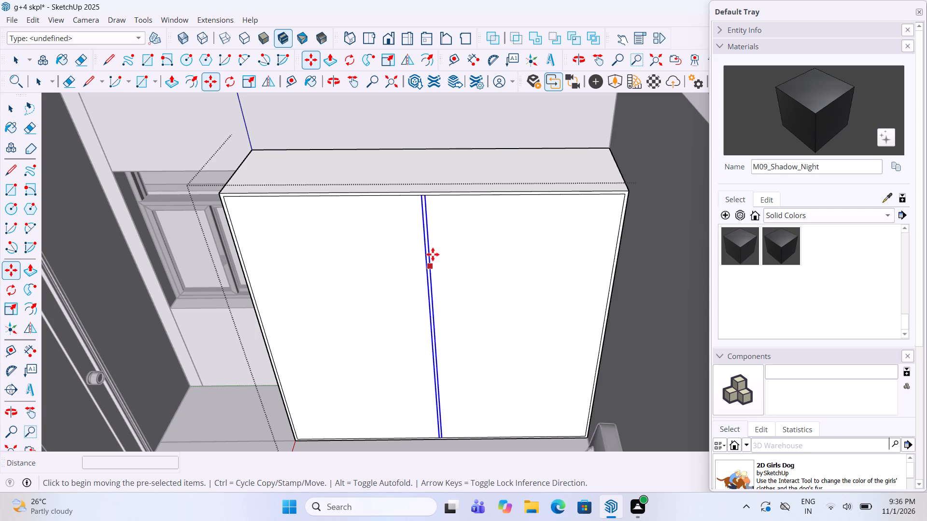
{"action": "left_click", "coordinate": [429, 194]}
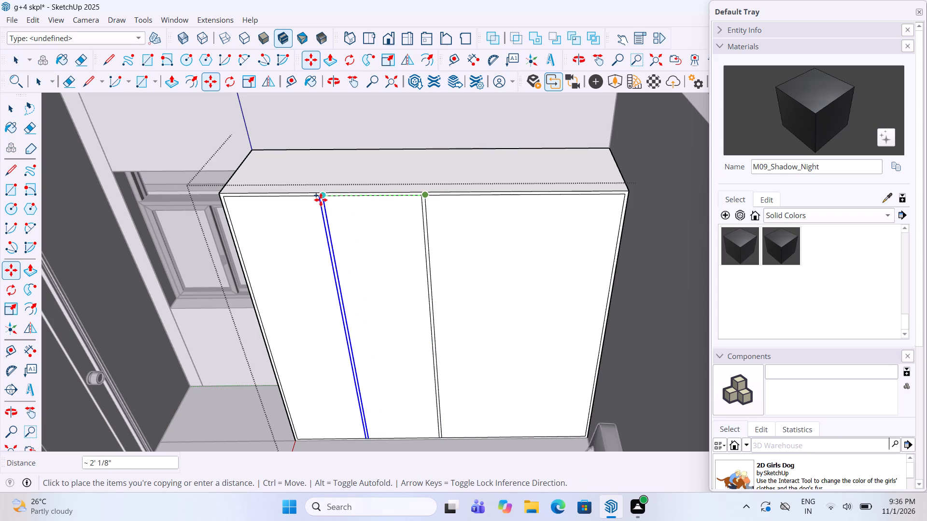
{"action": "left_click", "coordinate": [320, 200]}
Copy the divider pair to the middle of the wardrobe front's other half, making four door bays, and close the group.
{"action": "key", "text": "m"}
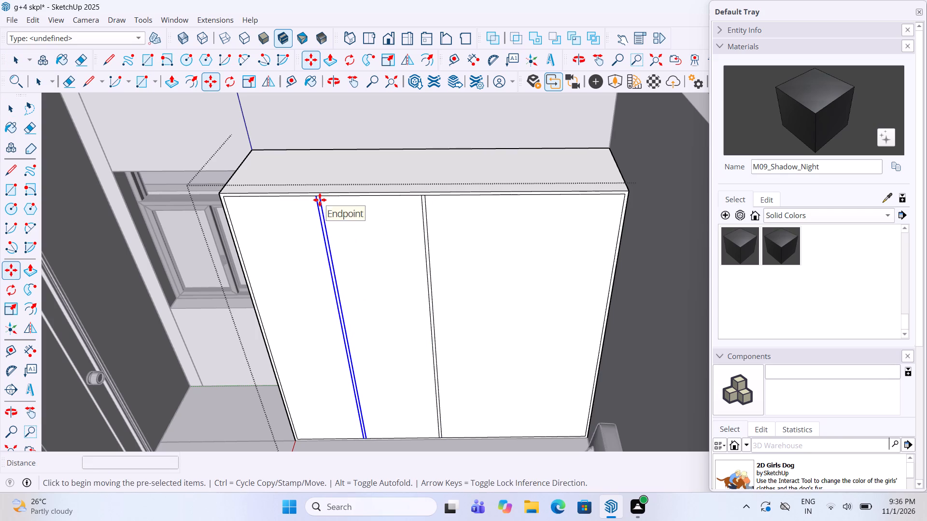
{"action": "left_click", "coordinate": [320, 200], "text": "ctrl"}
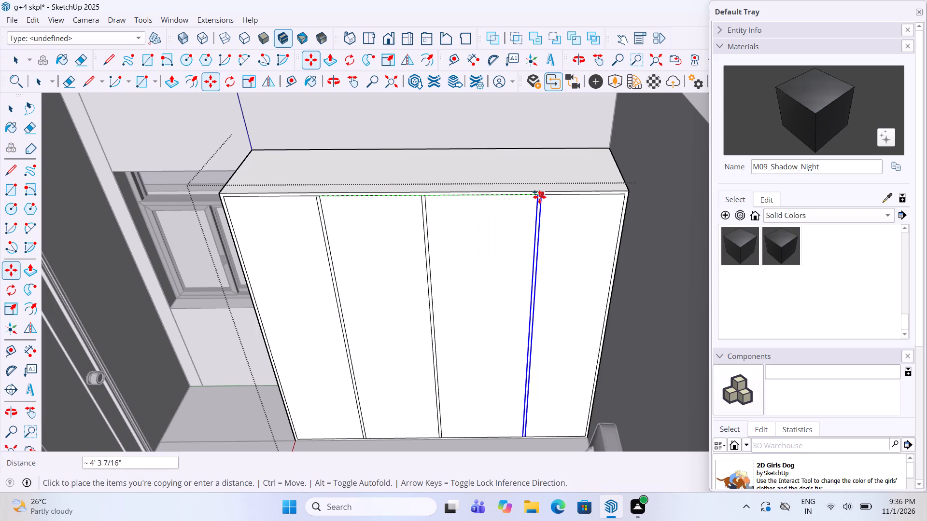
{"action": "left_click", "coordinate": [530, 197]}
{"action": "scroll", "coordinate": [446, 234], "scroll_direction": "down", "scroll_amount": 5}
{"action": "key", "text": "space"}
{"action": "scroll", "coordinate": [439, 283], "scroll_direction": "down", "scroll_amount": 3}
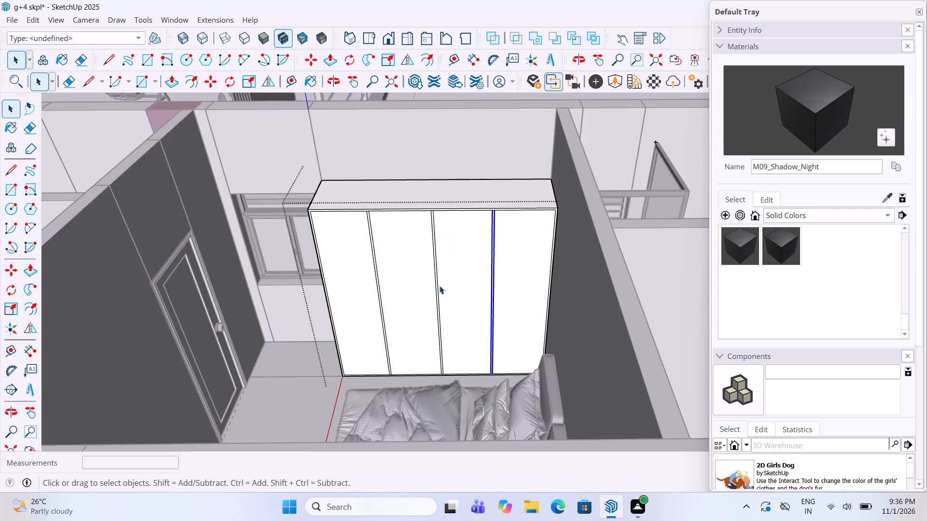
{"action": "scroll", "coordinate": [439, 286], "scroll_direction": "down", "scroll_amount": 3}
{"action": "left_click", "coordinate": [534, 123]}
{"action": "scroll", "coordinate": [442, 247], "scroll_direction": "up", "scroll_amount": 7}
{"action": "middle_click", "coordinate": [442, 257]}
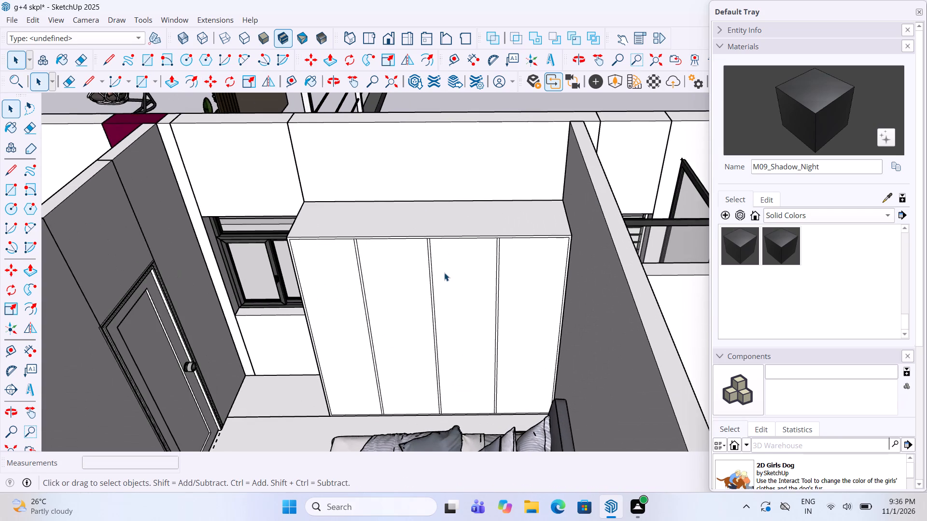
Inside the wardrobe group, draw a circle of about 2" radius on the window-side door, beside its divider.
{"action": "double_click", "coordinate": [444, 273]}
{"action": "middle_click_drag", "start_coordinate": [421, 288], "coordinate": [440, 266]}
{"action": "scroll", "coordinate": [354, 309], "scroll_direction": "up", "scroll_amount": 1}
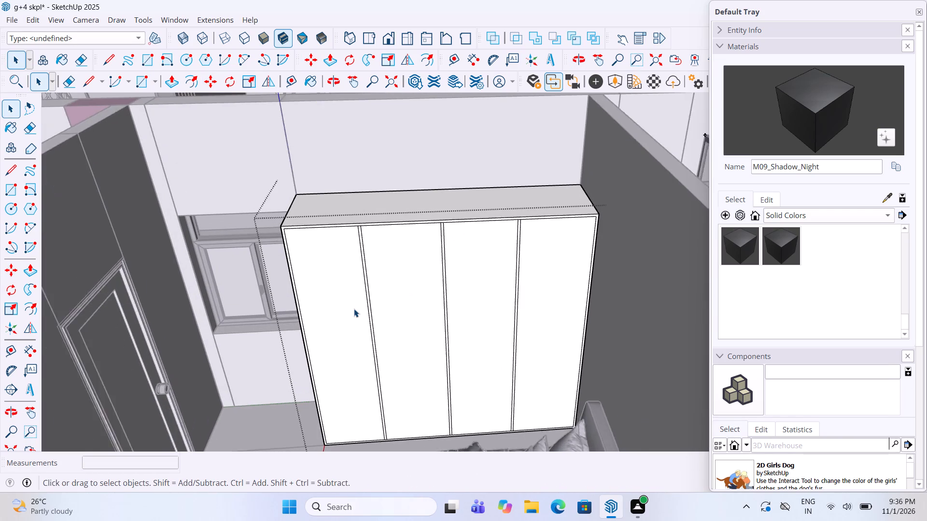
{"action": "scroll", "coordinate": [354, 309], "scroll_direction": "up", "scroll_amount": 1}
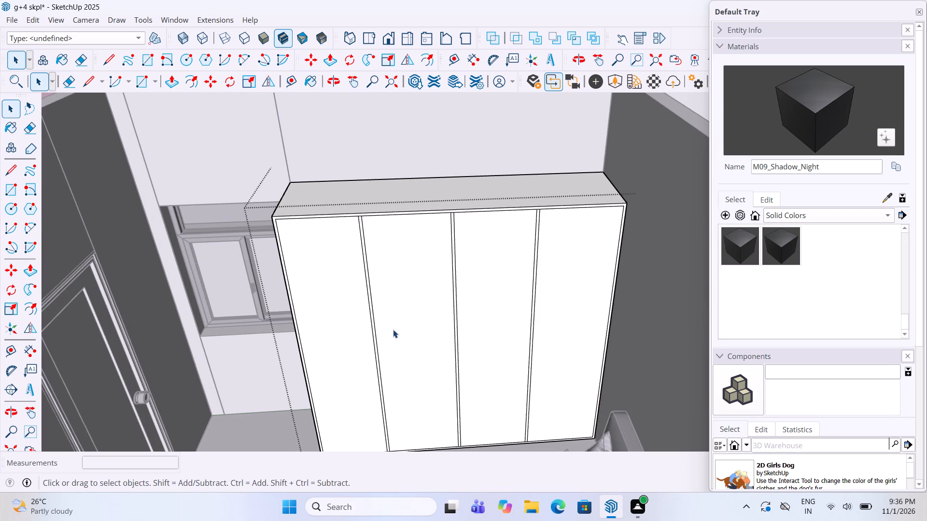
{"action": "middle_click_drag", "start_coordinate": [393, 329], "coordinate": [390, 319]}
{"action": "left_click", "coordinate": [9, 201]}
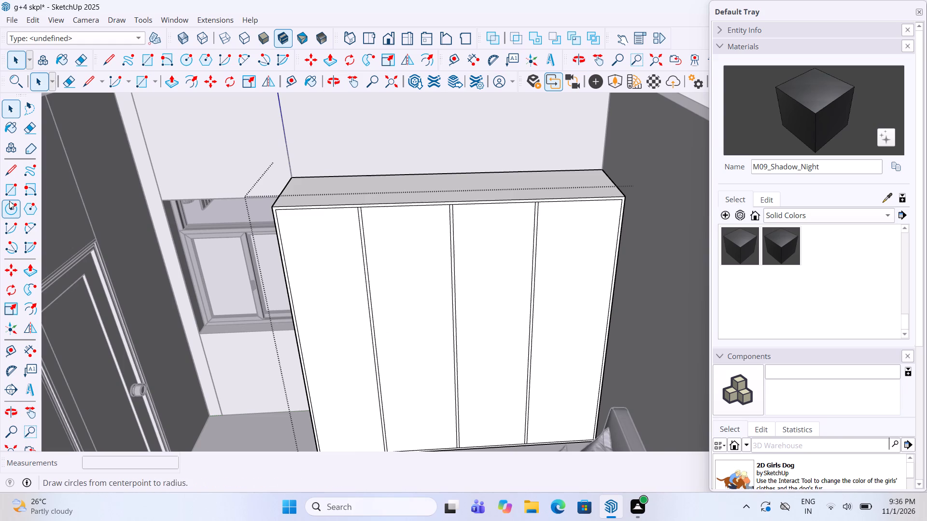
{"action": "scroll", "coordinate": [352, 338], "scroll_direction": "up", "scroll_amount": 5}
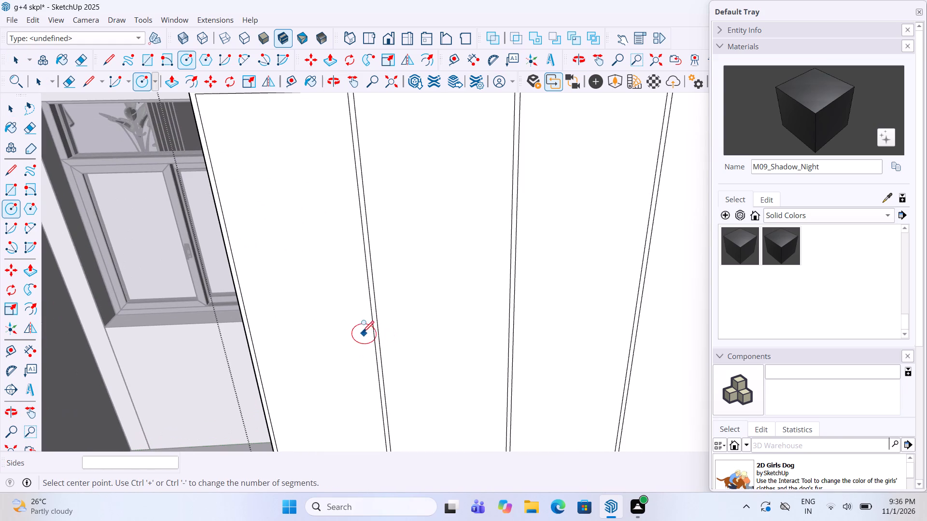
{"action": "scroll", "coordinate": [377, 285], "scroll_direction": "down", "scroll_amount": 5}
{"action": "scroll", "coordinate": [374, 358], "scroll_direction": "up", "scroll_amount": 2}
{"action": "left_click", "coordinate": [363, 336]}
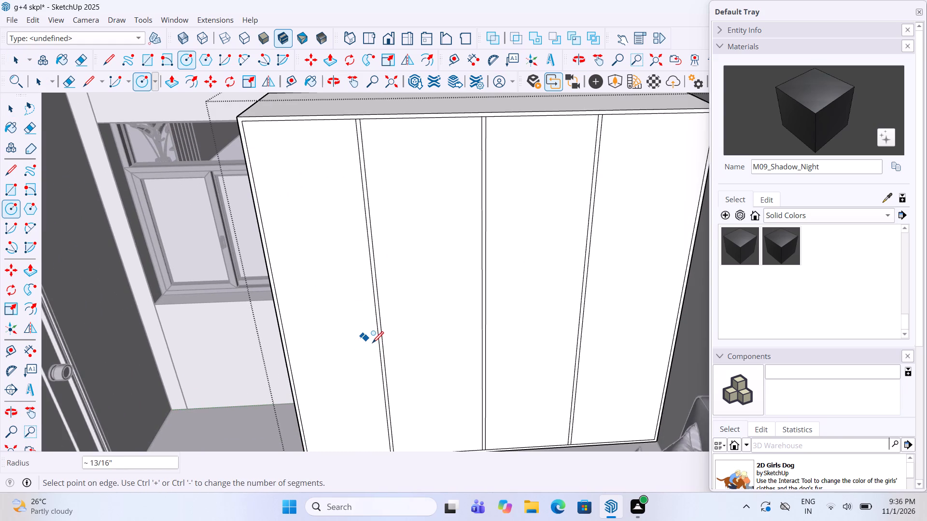
{"action": "scroll", "coordinate": [372, 344], "scroll_direction": "up", "scroll_amount": 5}
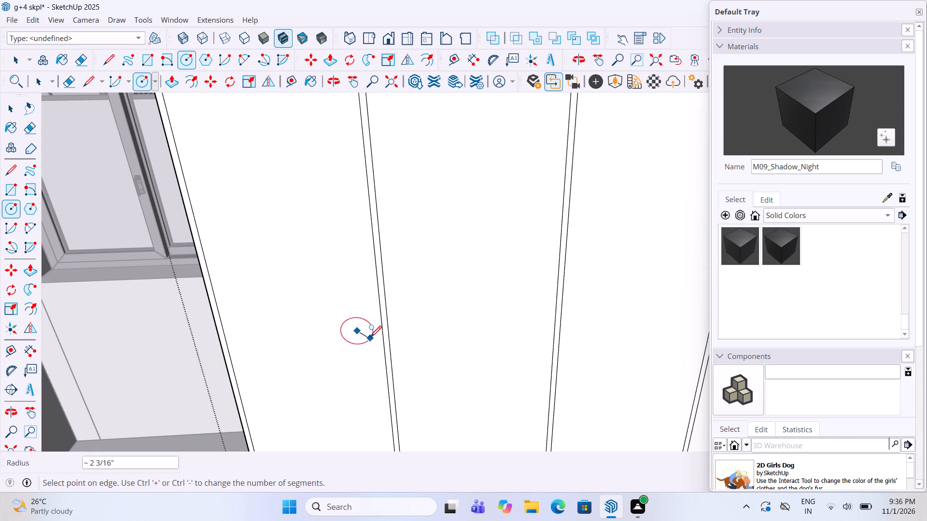
{"action": "left_click", "coordinate": [374, 336]}
{"action": "scroll", "coordinate": [393, 311], "scroll_direction": "down", "scroll_amount": 5}
{"action": "scroll", "coordinate": [384, 310], "scroll_direction": "up", "scroll_amount": 2}
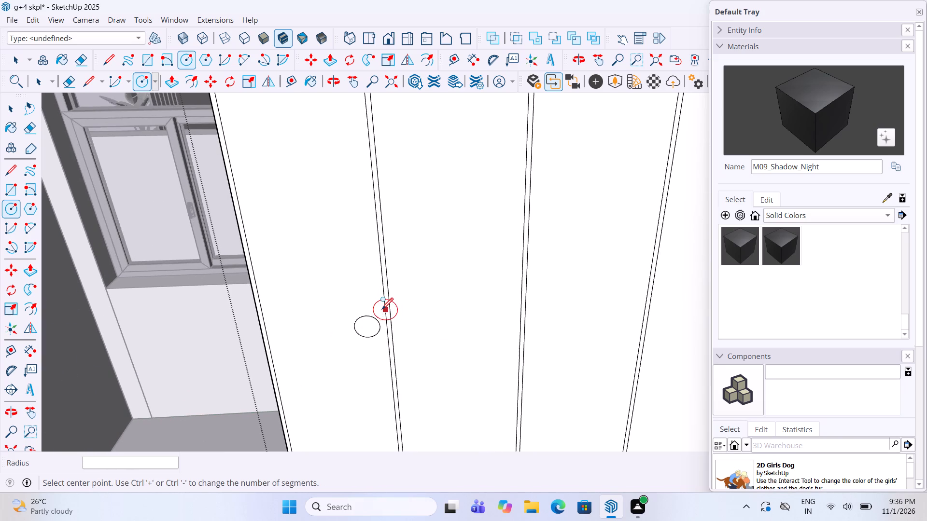
Pull the circle out about 7/16" to form a round door knob, and close the wardrobe group.
{"action": "key", "text": "p"}
{"action": "left_click", "coordinate": [365, 325]}
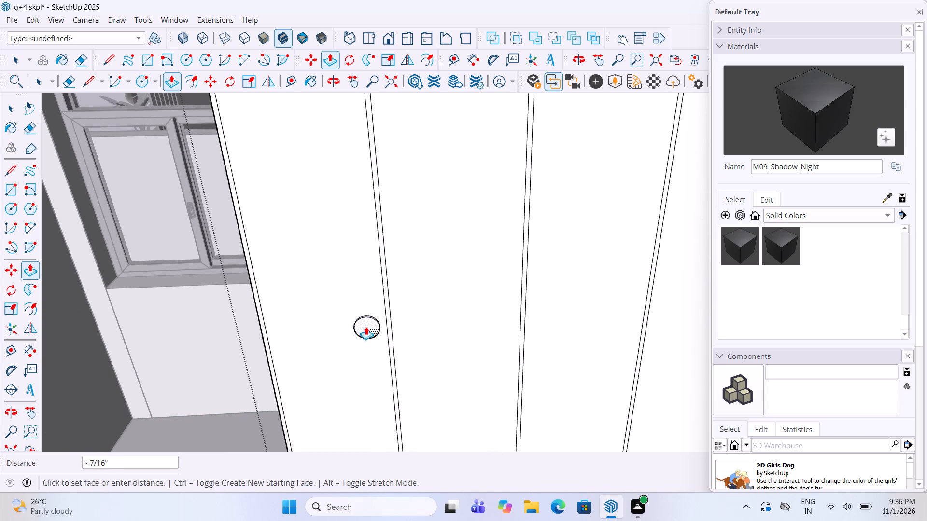
{"action": "left_click", "coordinate": [365, 327]}
{"action": "scroll", "coordinate": [365, 327], "scroll_direction": "down", "scroll_amount": 4}
{"action": "key", "text": "space"}
{"action": "left_click", "coordinate": [283, 396]}
{"action": "scroll", "coordinate": [283, 396], "scroll_direction": "down", "scroll_amount": 5}
{"action": "middle_click_drag", "start_coordinate": [338, 361], "coordinate": [332, 356]}
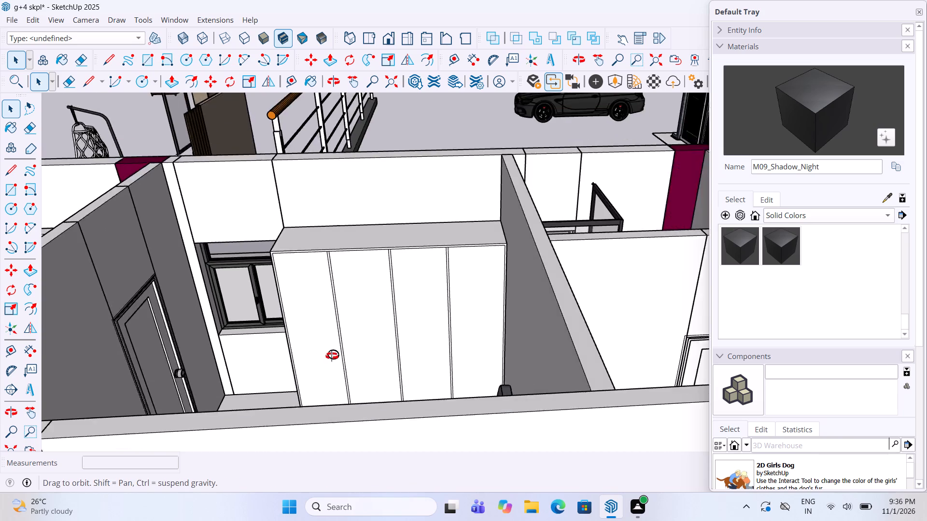
{"action": "middle_click_drag", "start_coordinate": [332, 356], "coordinate": [343, 383]}
Inside the wardrobe group, copy the knob's round front face about 8" across the divider onto the second door.
{"action": "scroll", "coordinate": [357, 363], "scroll_direction": "up", "scroll_amount": 3}
{"action": "double_click", "coordinate": [374, 331]}
{"action": "scroll", "coordinate": [343, 355], "scroll_direction": "up", "scroll_amount": 3}
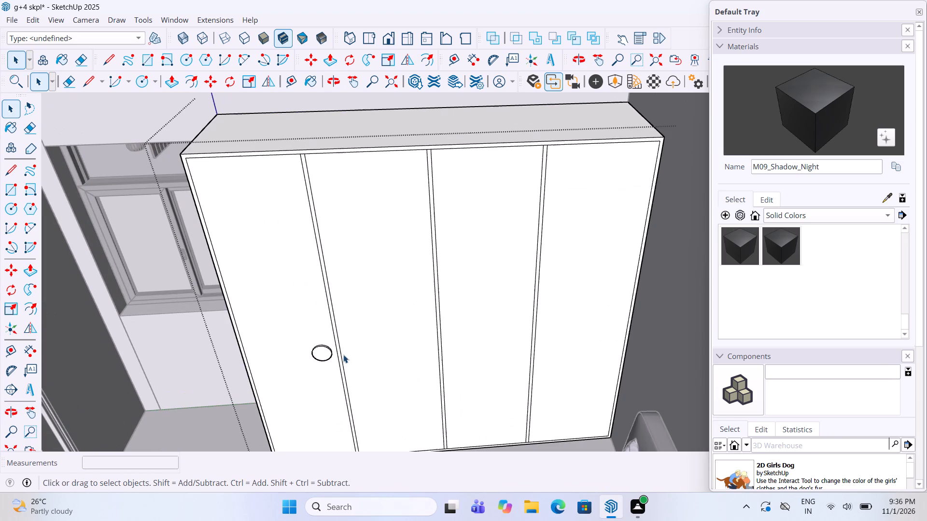
{"action": "double_click", "coordinate": [317, 351]}
{"action": "key", "text": "m"}
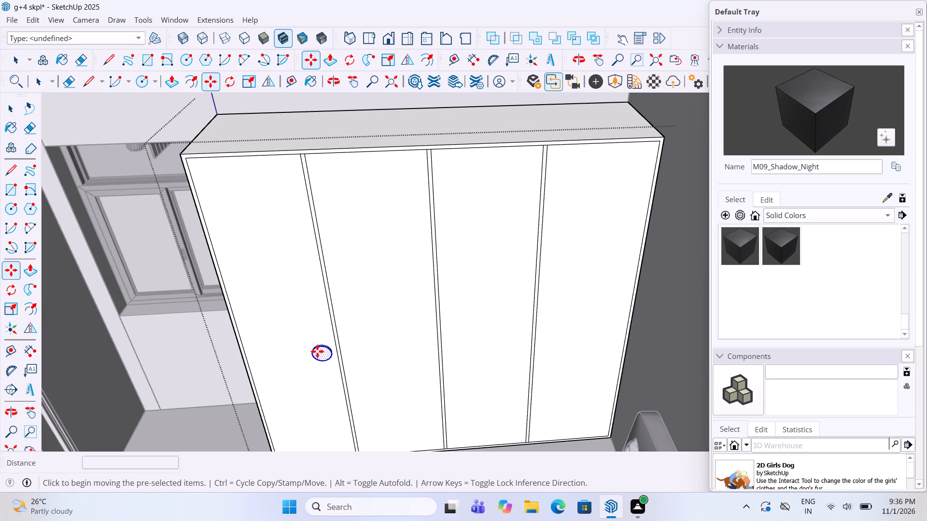
{"action": "left_click", "coordinate": [317, 351], "text": "ctrl"}
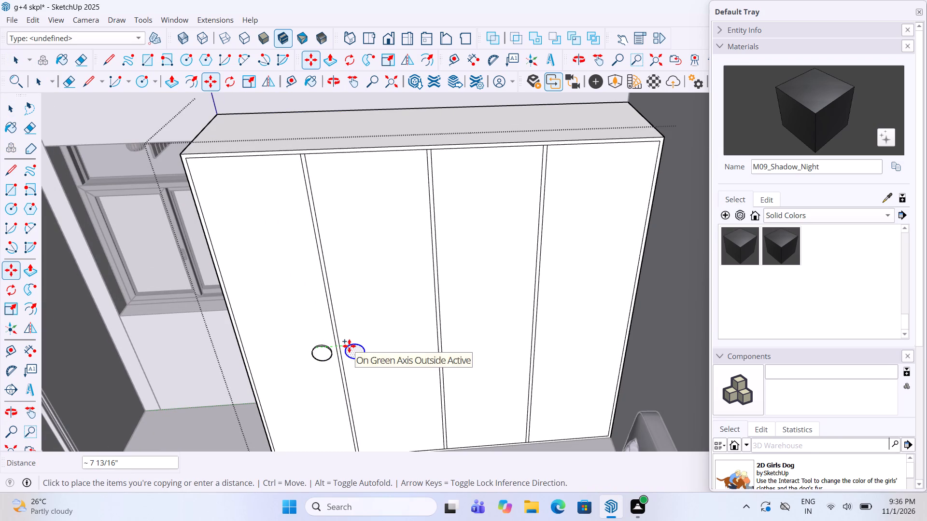
{"action": "left_click", "coordinate": [350, 346]}
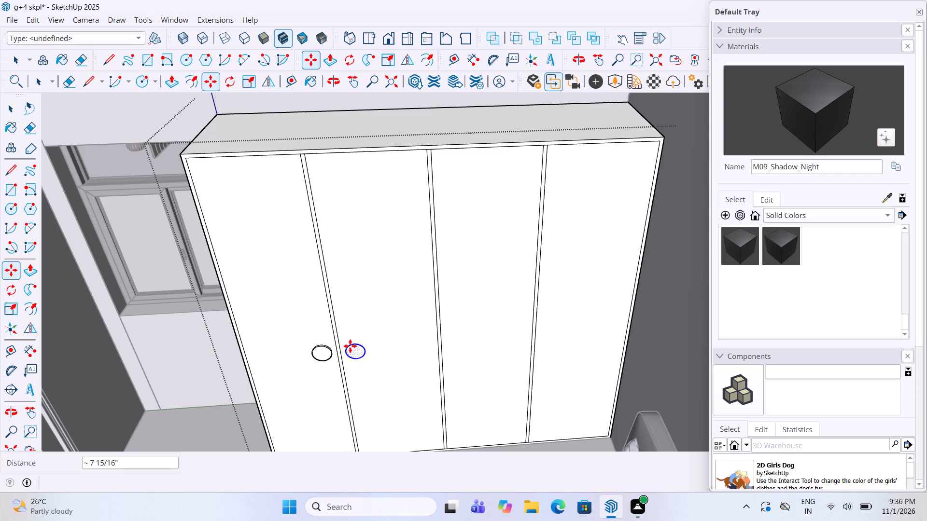
Copy the circle about 3' 3" along onto the third door, and from there about 8 5/8" across the divider onto the fourth.
{"action": "key", "text": "m"}
{"action": "left_click", "coordinate": [350, 346], "text": "ctrl"}
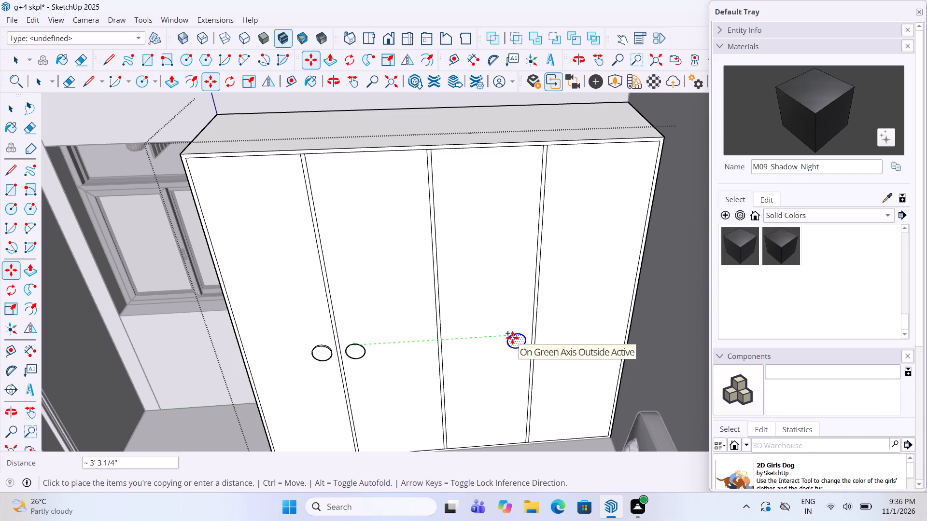
{"action": "left_click", "coordinate": [512, 338]}
{"action": "key", "text": "m"}
{"action": "left_click", "coordinate": [512, 338]}
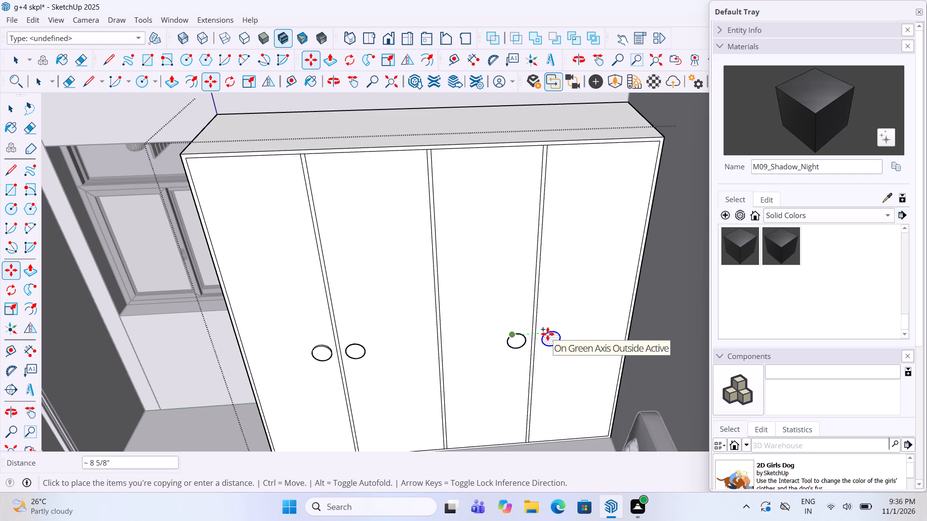
{"action": "left_click", "coordinate": [548, 334]}
{"action": "key", "text": "space"}
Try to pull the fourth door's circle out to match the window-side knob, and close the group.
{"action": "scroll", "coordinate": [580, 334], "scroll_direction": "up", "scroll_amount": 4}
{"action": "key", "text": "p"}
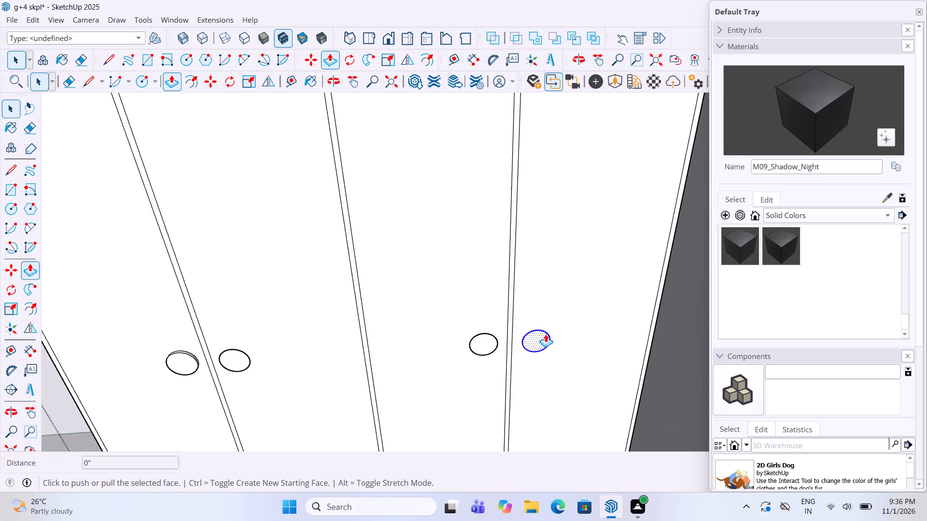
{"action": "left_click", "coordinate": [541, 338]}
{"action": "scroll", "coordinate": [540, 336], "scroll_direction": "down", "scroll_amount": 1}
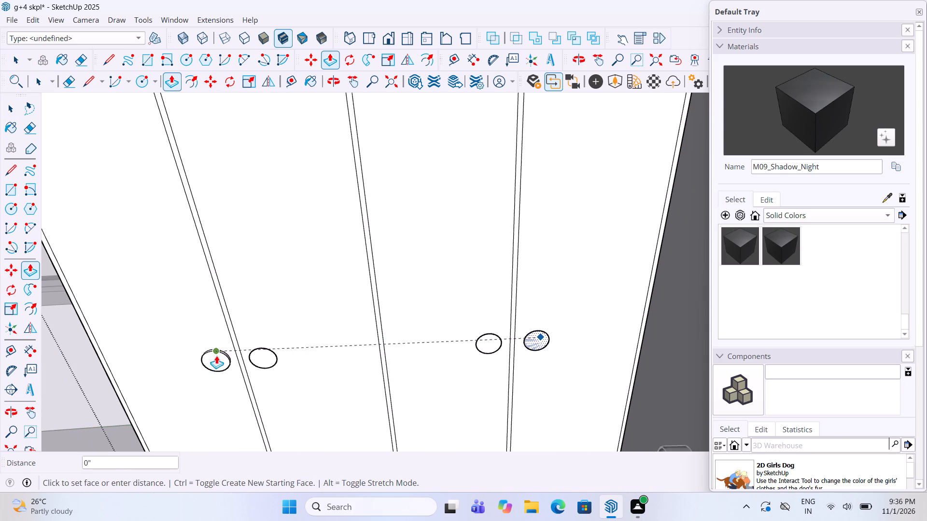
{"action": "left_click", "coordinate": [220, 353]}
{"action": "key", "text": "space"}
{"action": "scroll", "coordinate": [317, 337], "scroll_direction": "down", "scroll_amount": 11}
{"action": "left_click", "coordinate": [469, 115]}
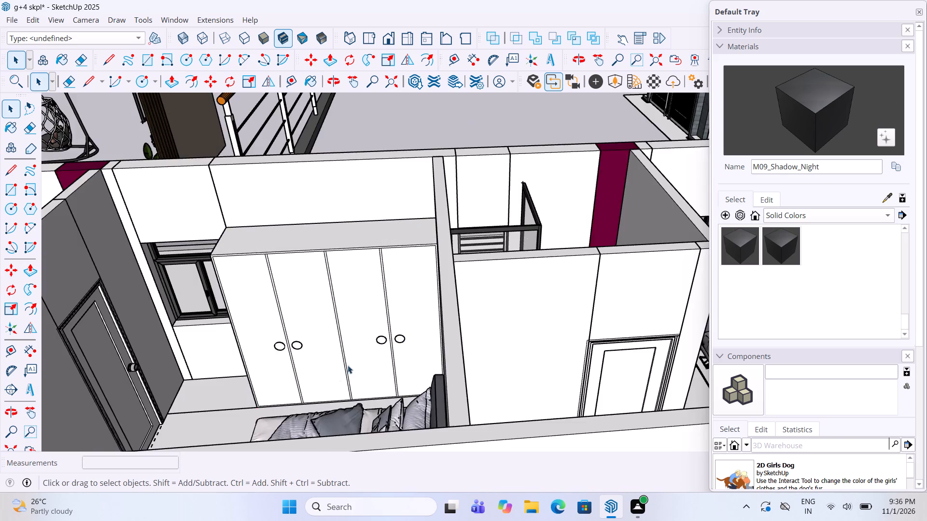
Inside the wardrobe group, pull the second door's circle out about 7/16" to match the window-side knob.
{"action": "scroll", "coordinate": [328, 382], "scroll_direction": "up", "scroll_amount": 3}
{"action": "double_click", "coordinate": [335, 301]}
{"action": "scroll", "coordinate": [252, 344], "scroll_direction": "up", "scroll_amount": 13}
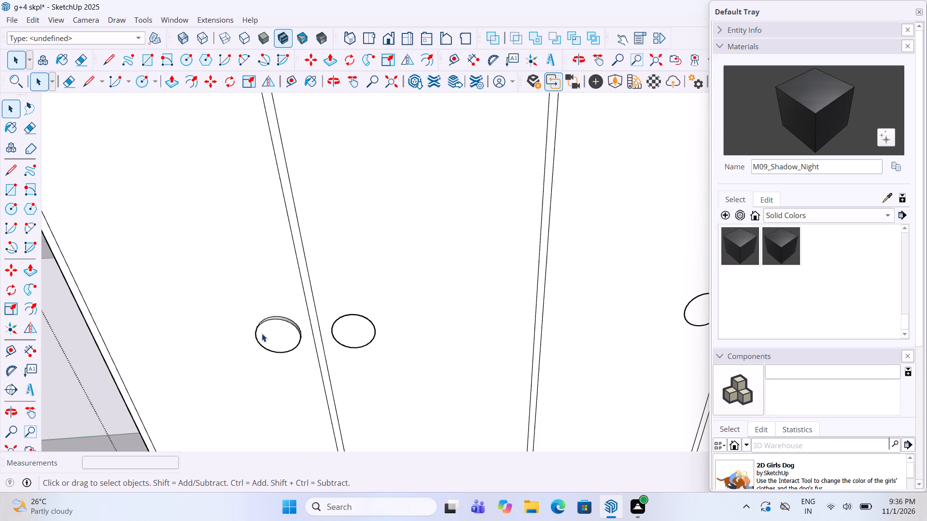
{"action": "key", "text": "p"}
{"action": "left_click", "coordinate": [337, 326]}
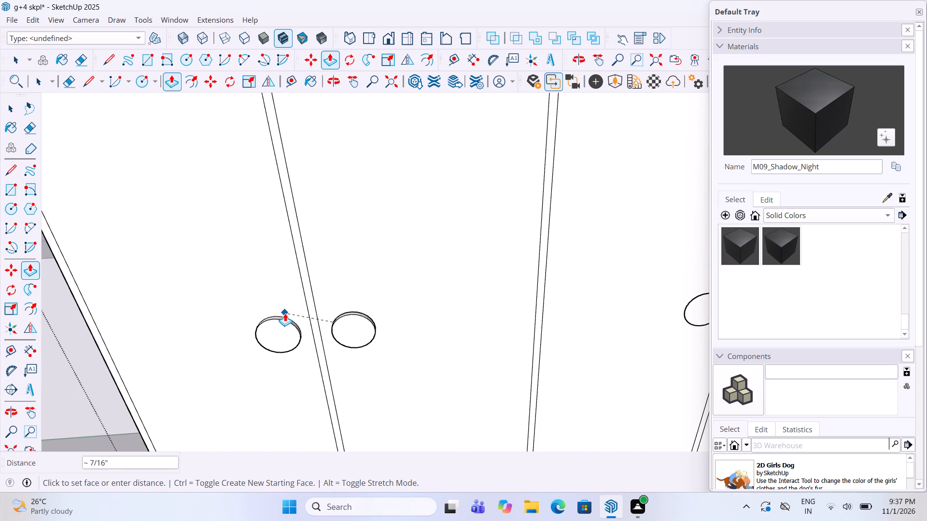
{"action": "left_click", "coordinate": [285, 313]}
{"action": "key", "text": "space"}
Pull the third door's circle out about 7/16" to form a matching knob.
{"action": "scroll", "coordinate": [281, 335], "scroll_direction": "down", "scroll_amount": 5}
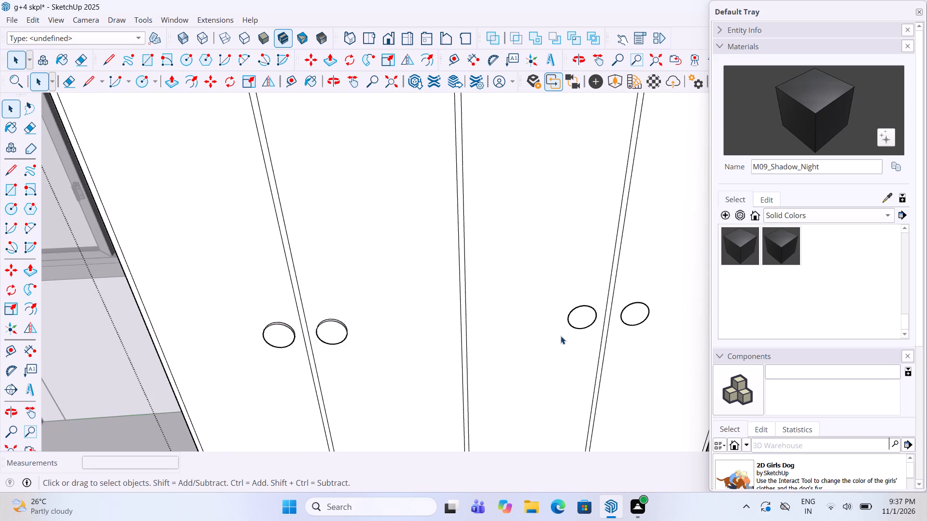
{"action": "scroll", "coordinate": [560, 335], "scroll_direction": "up", "scroll_amount": 1}
{"action": "key", "text": "p"}
{"action": "left_click", "coordinate": [587, 311]}
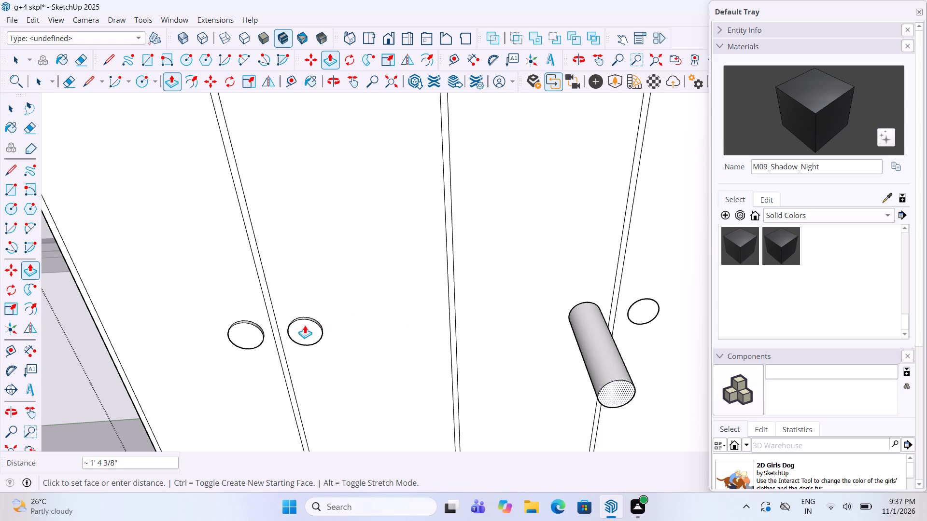
{"action": "left_click", "coordinate": [517, 325]}
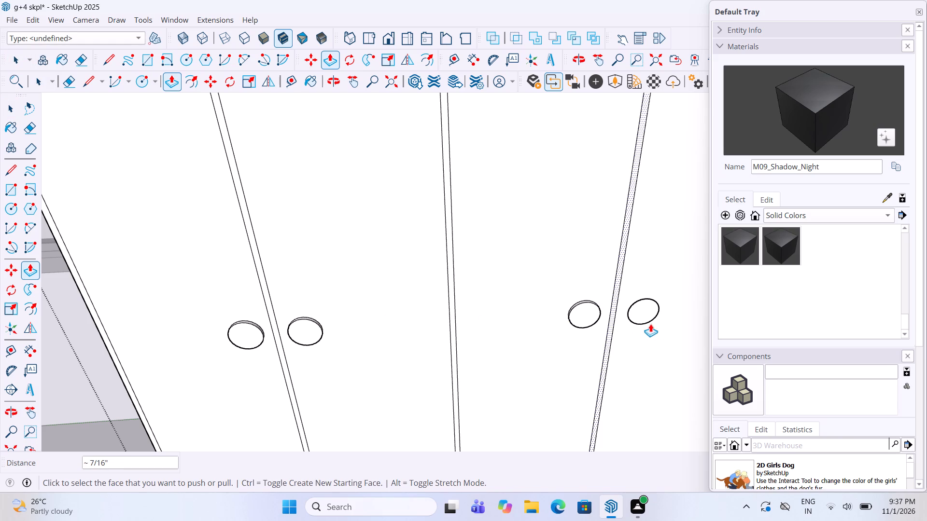
Pull the fourth door's circle out level with the third door's knob.
{"action": "left_click", "coordinate": [646, 312]}
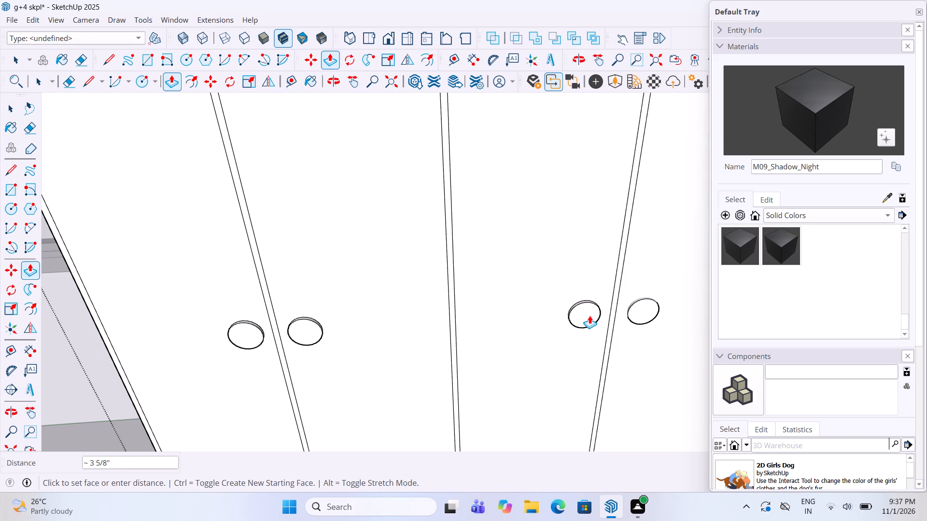
{"action": "double_click", "coordinate": [590, 315]}
{"action": "key", "text": "space"}
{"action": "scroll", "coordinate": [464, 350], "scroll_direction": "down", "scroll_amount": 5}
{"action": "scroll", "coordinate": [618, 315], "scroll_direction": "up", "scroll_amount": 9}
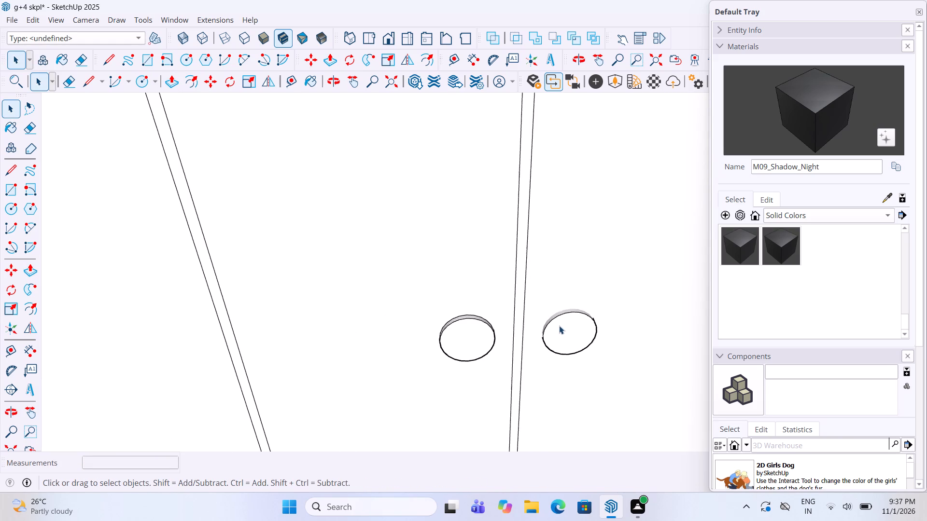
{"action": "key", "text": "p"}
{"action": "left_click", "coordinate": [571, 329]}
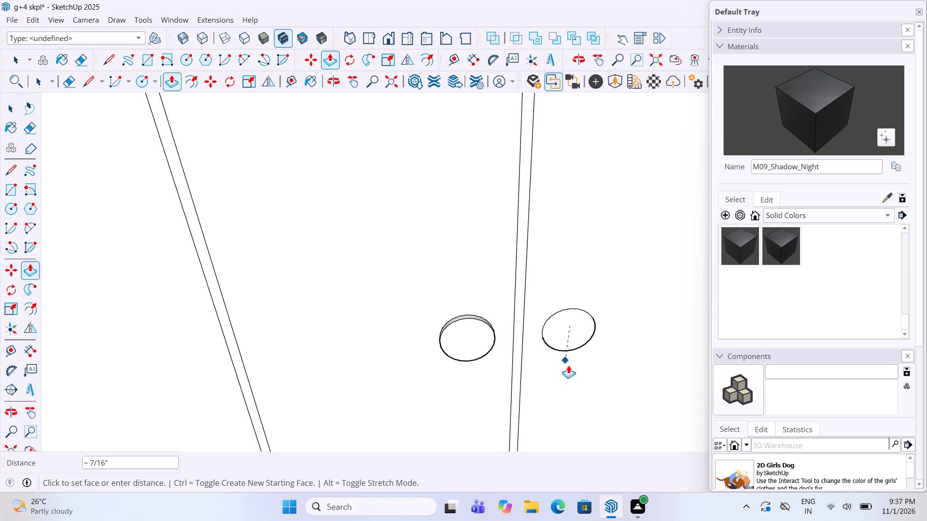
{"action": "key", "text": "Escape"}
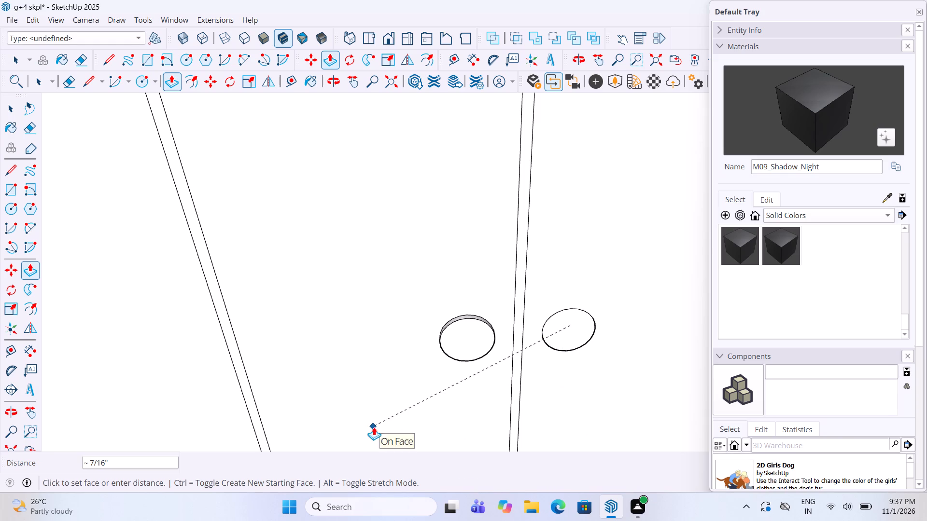
Close the wardrobe group.
{"action": "scroll", "coordinate": [443, 356], "scroll_direction": "down", "scroll_amount": 5}
{"action": "scroll", "coordinate": [396, 267], "scroll_direction": "down", "scroll_amount": 18}
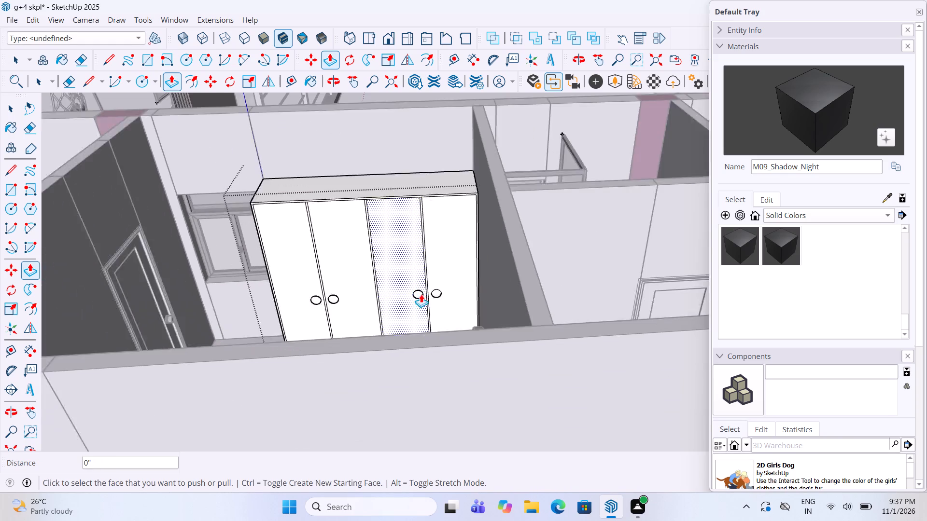
{"action": "key", "text": "space"}
{"action": "scroll", "coordinate": [468, 278], "scroll_direction": "down", "scroll_amount": 5}
{"action": "left_click", "coordinate": [484, 126]}
{"action": "scroll", "coordinate": [417, 240], "scroll_direction": "up", "scroll_amount": 3}
{"action": "middle_click_drag", "start_coordinate": [417, 240], "coordinate": [394, 256]}
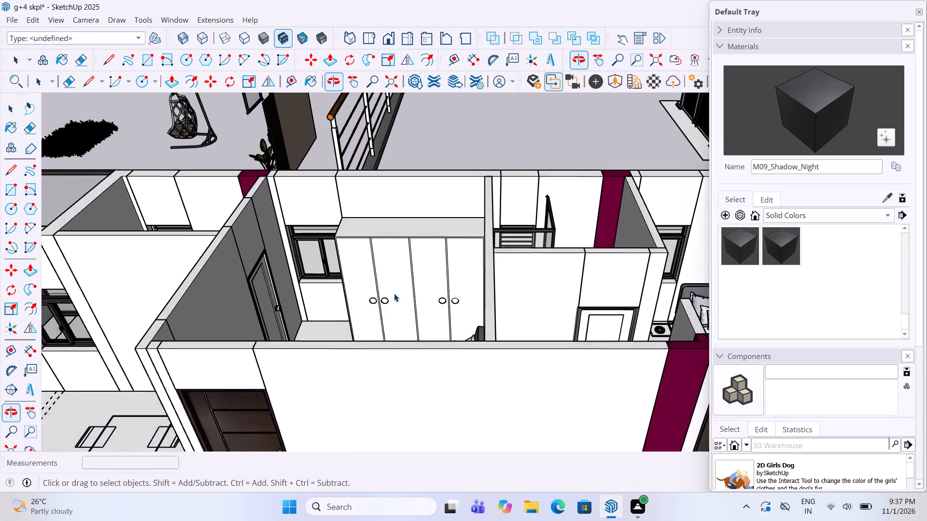
Inside the wardrobe group, paint the four door faces with the solid colour D08_Bronzed_Mustard.
{"action": "scroll", "coordinate": [394, 304], "scroll_direction": "up", "scroll_amount": 4}
{"action": "double_click", "coordinate": [390, 280]}
{"action": "scroll", "coordinate": [390, 280], "scroll_direction": "up", "scroll_amount": 4}
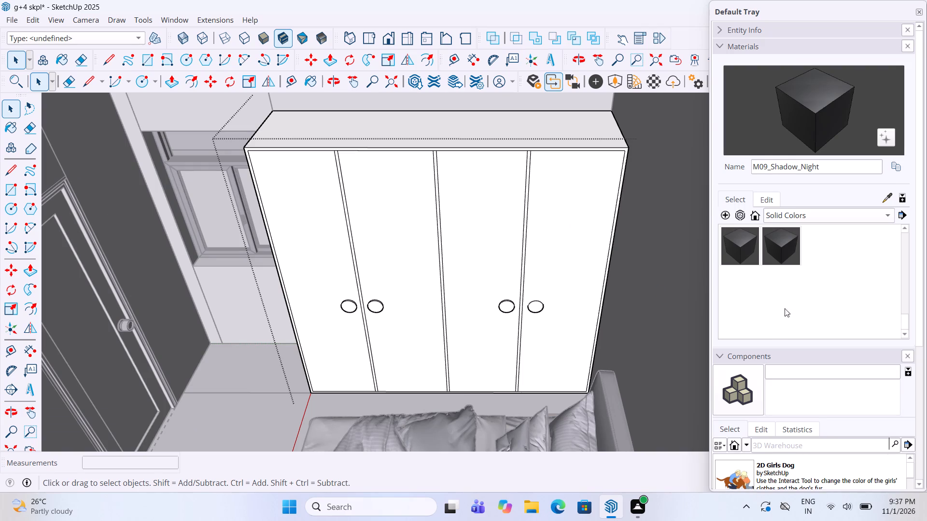
{"action": "scroll", "coordinate": [801, 274], "scroll_direction": "down", "scroll_amount": 3}
{"action": "scroll", "coordinate": [803, 150], "scroll_direction": "up", "scroll_amount": 4}
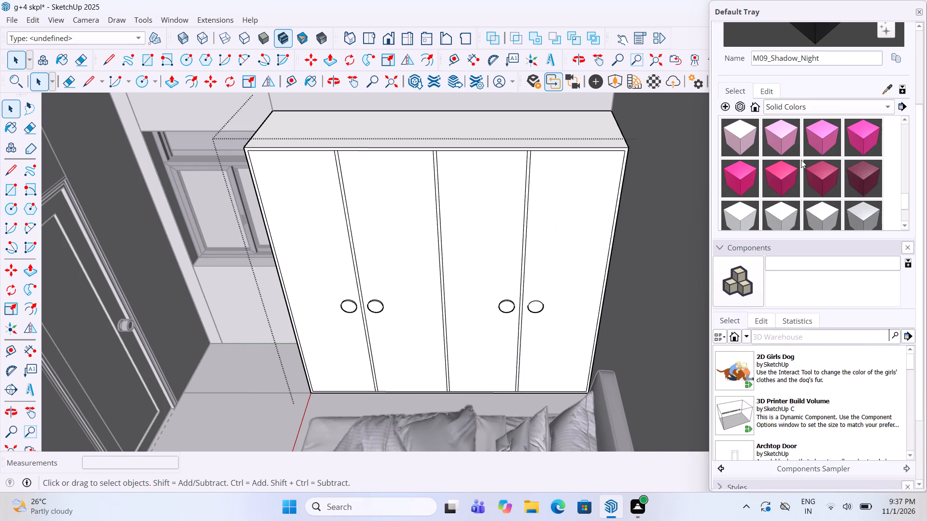
{"action": "scroll", "coordinate": [820, 175], "scroll_direction": "up", "scroll_amount": 1}
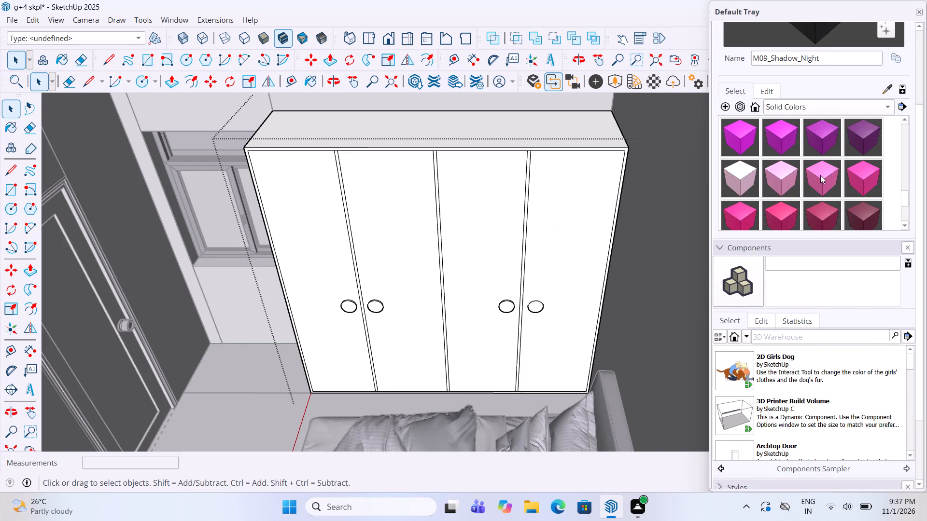
{"action": "scroll", "coordinate": [821, 205], "scroll_direction": "down", "scroll_amount": 1}
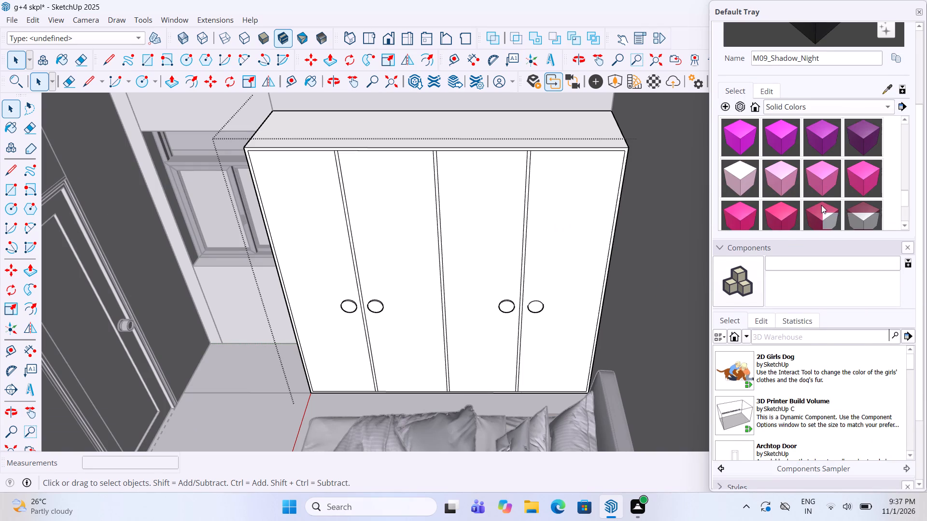
{"action": "scroll", "coordinate": [821, 205], "scroll_direction": "up", "scroll_amount": 4}
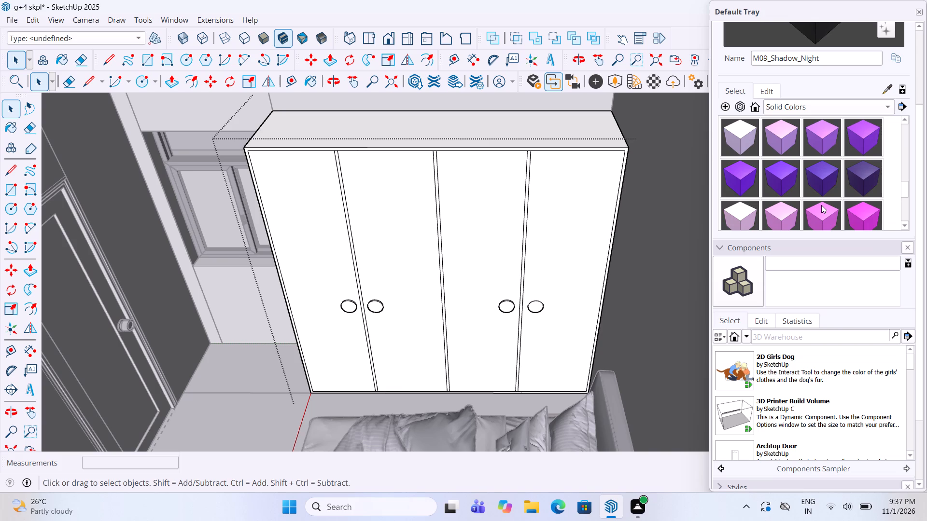
{"action": "scroll", "coordinate": [821, 205], "scroll_direction": "up", "scroll_amount": 1}
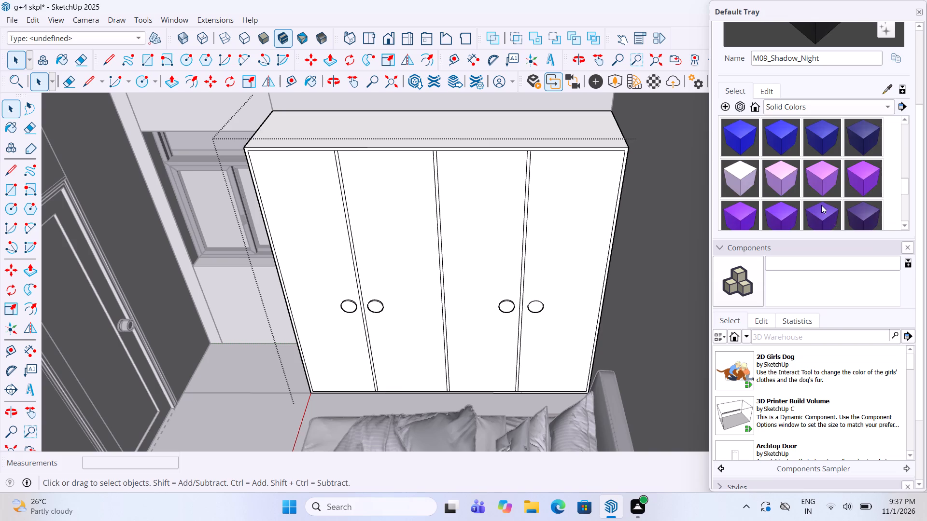
{"action": "scroll", "coordinate": [821, 205], "scroll_direction": "up", "scroll_amount": 6}
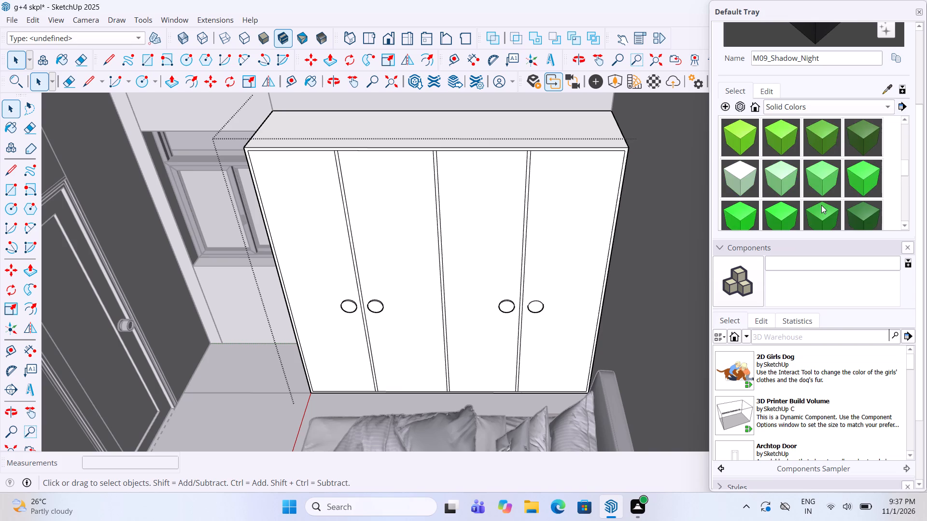
{"action": "scroll", "coordinate": [821, 205], "scroll_direction": "up", "scroll_amount": 4}
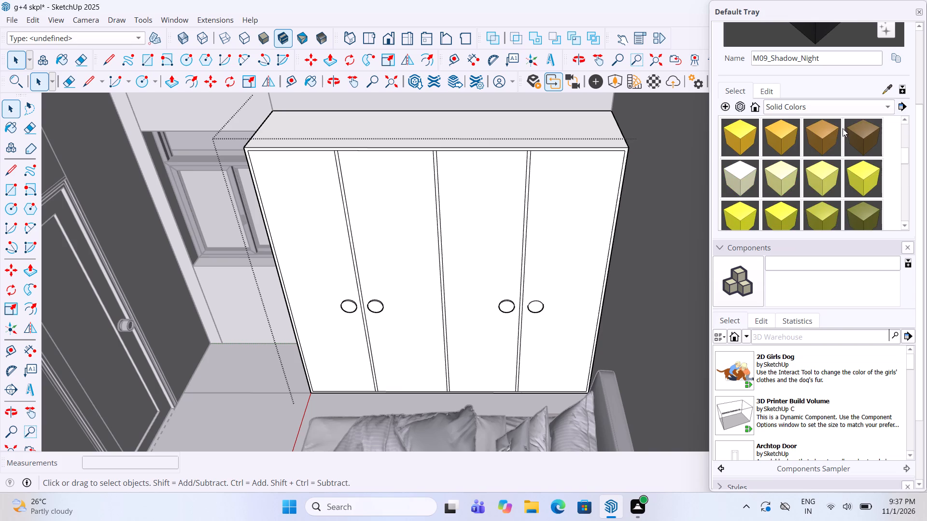
{"action": "left_click", "coordinate": [863, 138]}
{"action": "left_click", "coordinate": [472, 212]}
{"action": "left_click", "coordinate": [540, 232]}
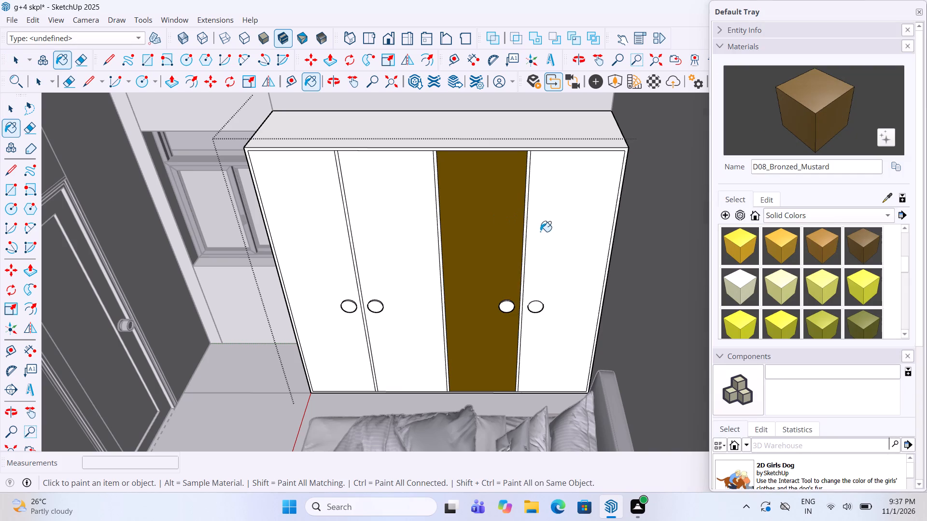
{"action": "left_click", "coordinate": [398, 230]}
{"action": "left_click", "coordinate": [269, 249]}
{"action": "left_click", "coordinate": [321, 250]}
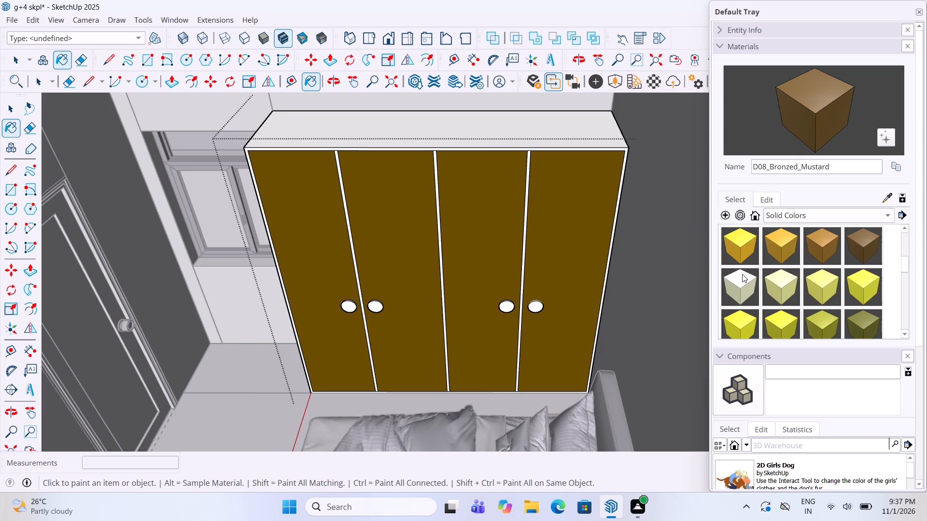
Paint the front faces of the four round door knobs with D04_Dandelion_Burst and close the wardrobe group.
{"action": "scroll", "coordinate": [790, 264], "scroll_direction": "down", "scroll_amount": 1}
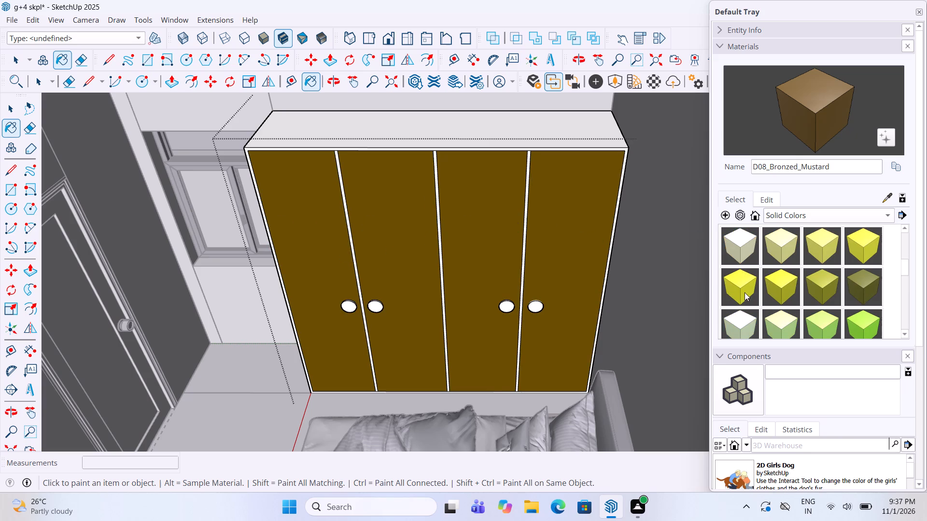
{"action": "scroll", "coordinate": [765, 283], "scroll_direction": "down", "scroll_amount": 2}
{"action": "scroll", "coordinate": [765, 282], "scroll_direction": "up", "scroll_amount": 6}
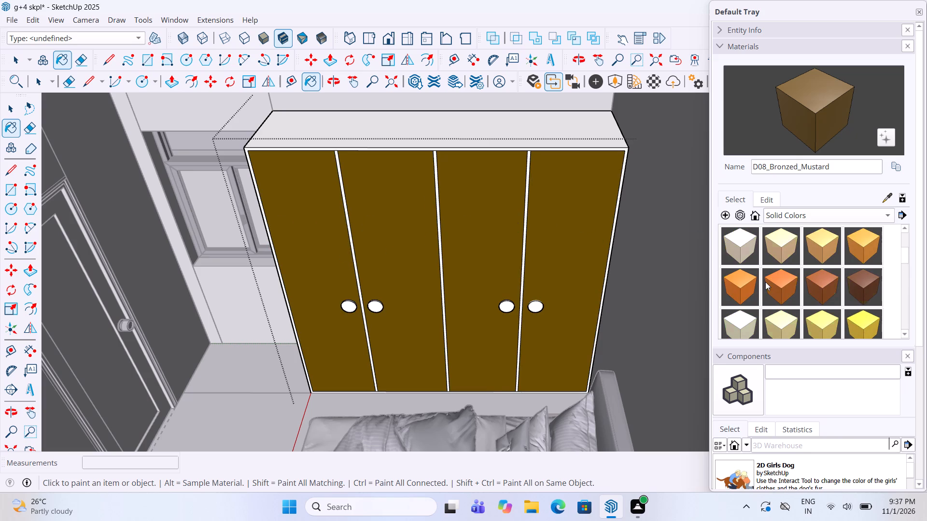
{"action": "left_click", "coordinate": [864, 330]}
{"action": "scroll", "coordinate": [410, 325], "scroll_direction": "up", "scroll_amount": 4}
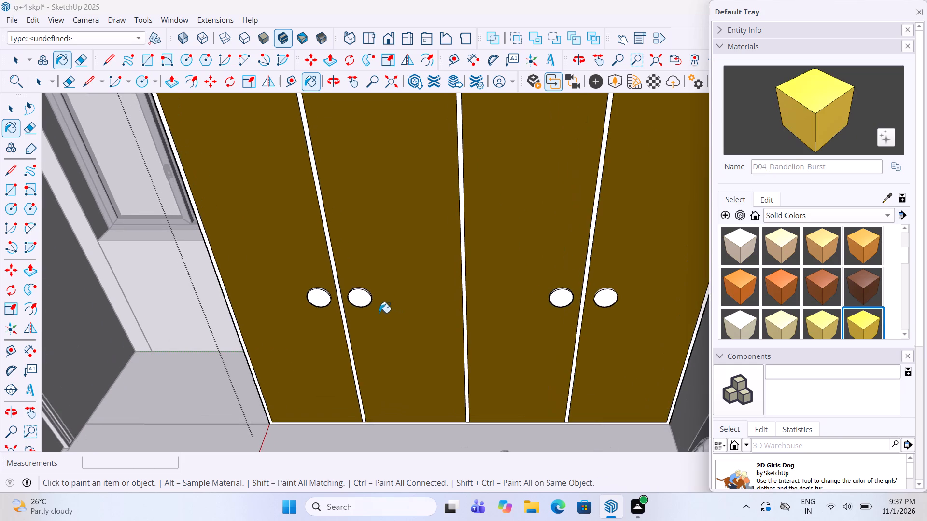
{"action": "left_click", "coordinate": [354, 295]}
{"action": "left_click", "coordinate": [311, 295]}
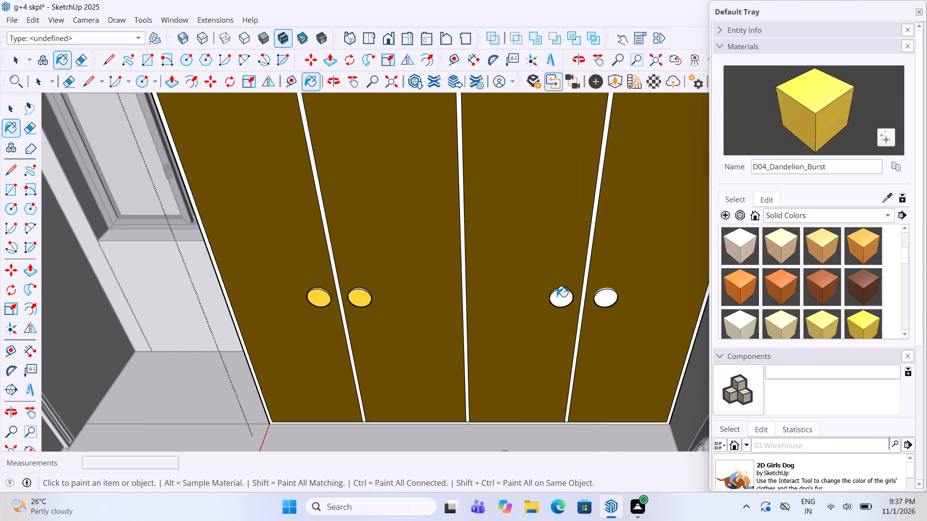
{"action": "left_click", "coordinate": [564, 294]}
{"action": "left_click", "coordinate": [610, 300]}
{"action": "scroll", "coordinate": [539, 302], "scroll_direction": "down", "scroll_amount": 9}
{"action": "key", "text": "space"}
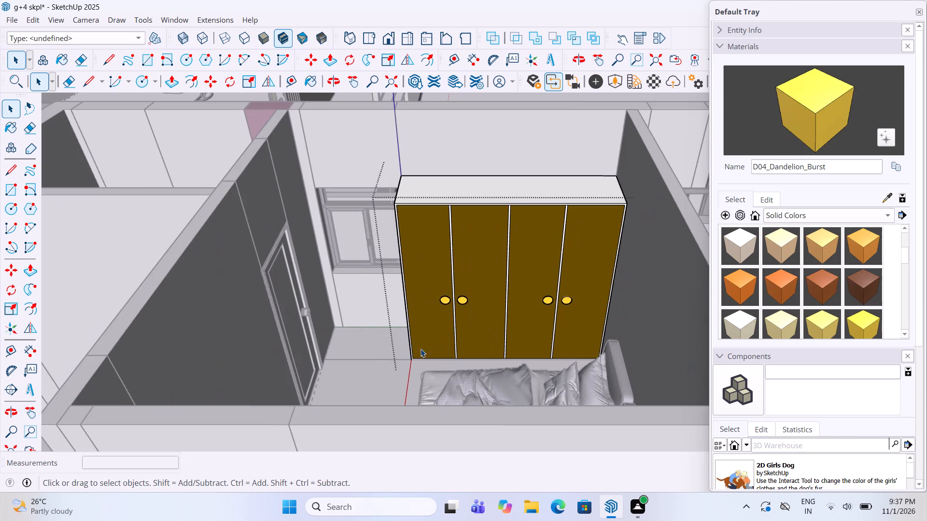
{"action": "left_click", "coordinate": [388, 354]}
Select all the wardrobe's connected geometry inside its group, sample D08_Bronzed_Mustard from a door, and apply it to the whole selection.
{"action": "scroll", "coordinate": [388, 354], "scroll_direction": "down", "scroll_amount": 3}
{"action": "middle_click_drag", "start_coordinate": [456, 311], "coordinate": [488, 317]}
{"action": "scroll", "coordinate": [488, 261], "scroll_direction": "up", "scroll_amount": 2}
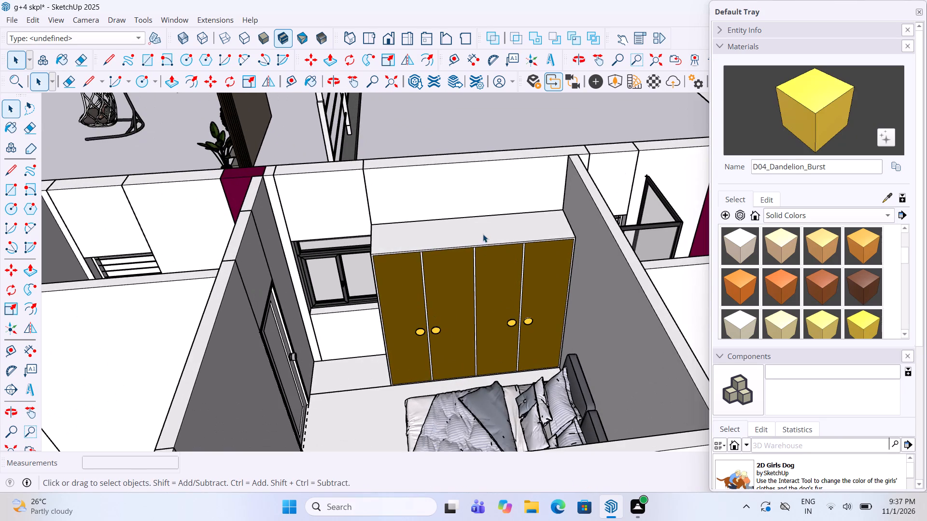
{"action": "left_click", "coordinate": [483, 234]}
{"action": "triple_click", "coordinate": [483, 234]}
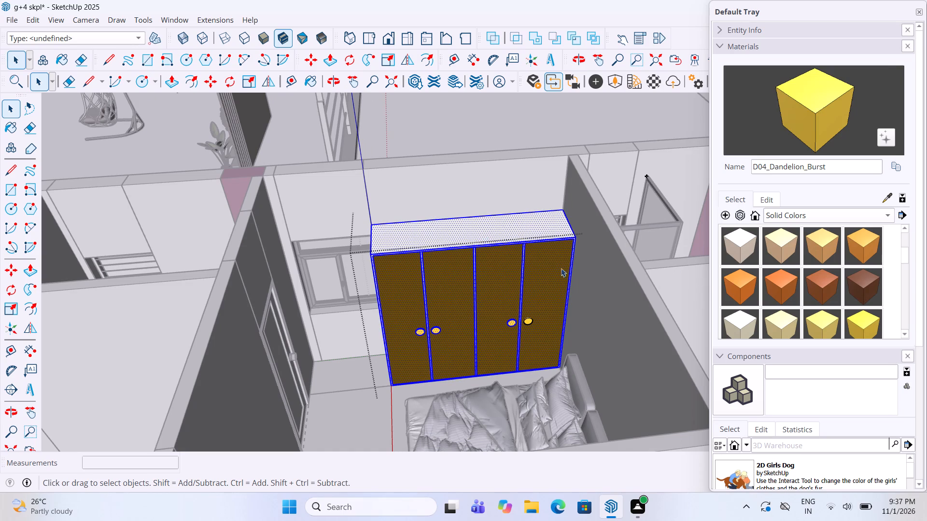
{"action": "left_click", "coordinate": [890, 196]}
{"action": "left_click", "coordinate": [458, 291]}
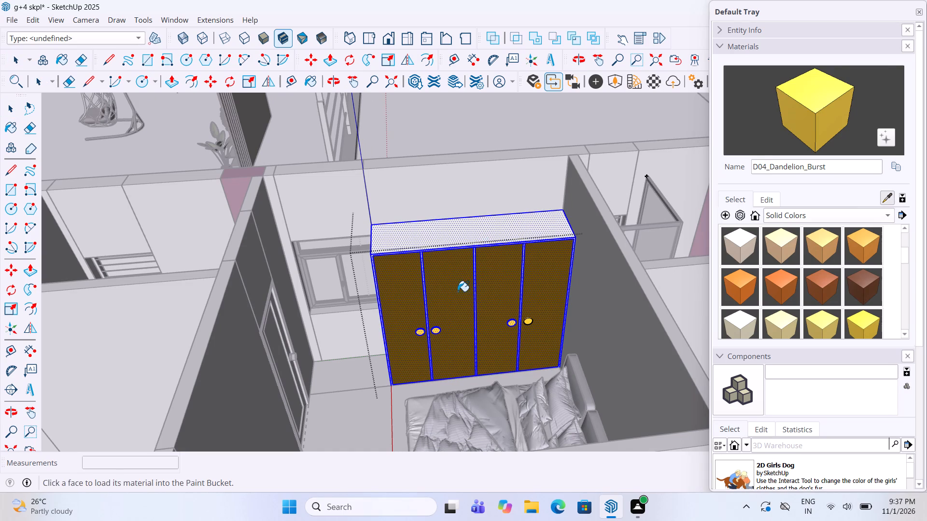
{"action": "left_click", "coordinate": [478, 237]}
{"action": "scroll", "coordinate": [435, 303], "scroll_direction": "down", "scroll_amount": 4}
{"action": "key", "text": "space"}
{"action": "left_click", "coordinate": [497, 151]}
{"action": "scroll", "coordinate": [497, 151], "scroll_direction": "down", "scroll_amount": 2}
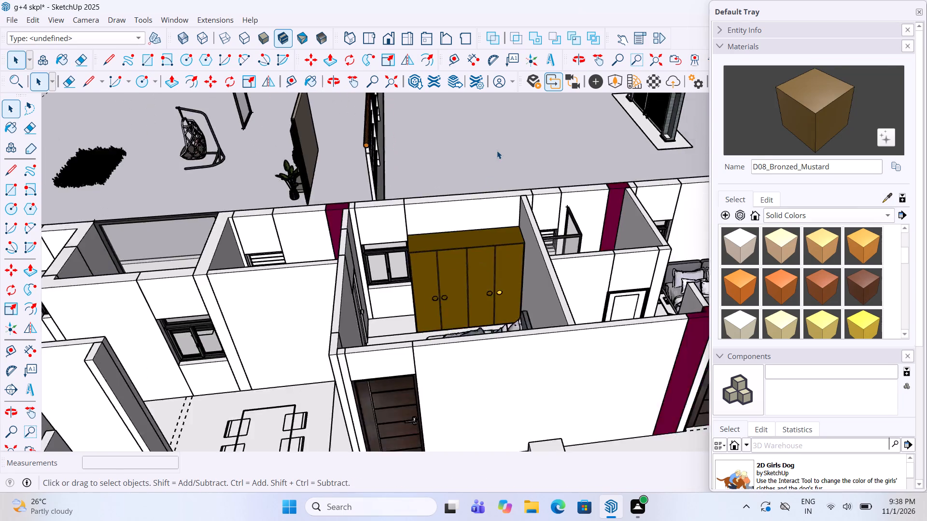
Sample D04_Dandelion_Burst from the yellow fourth-door knob, repaint the other three knobs with it, and close the wardrobe group.
{"action": "scroll", "coordinate": [497, 151], "scroll_direction": "down", "scroll_amount": 1}
{"action": "scroll", "coordinate": [449, 256], "scroll_direction": "up", "scroll_amount": 10}
{"action": "double_click", "coordinate": [465, 281]}
{"action": "scroll", "coordinate": [460, 277], "scroll_direction": "up", "scroll_amount": 4}
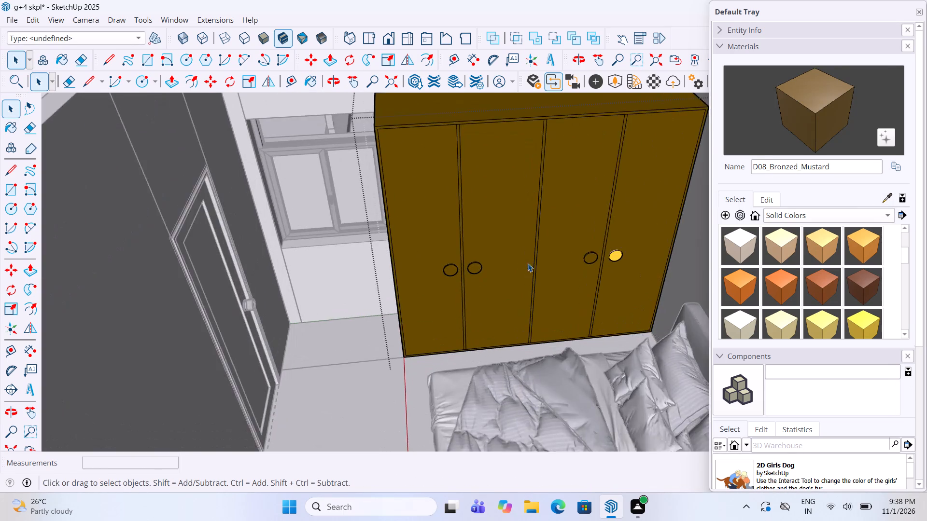
{"action": "left_click", "coordinate": [891, 203]}
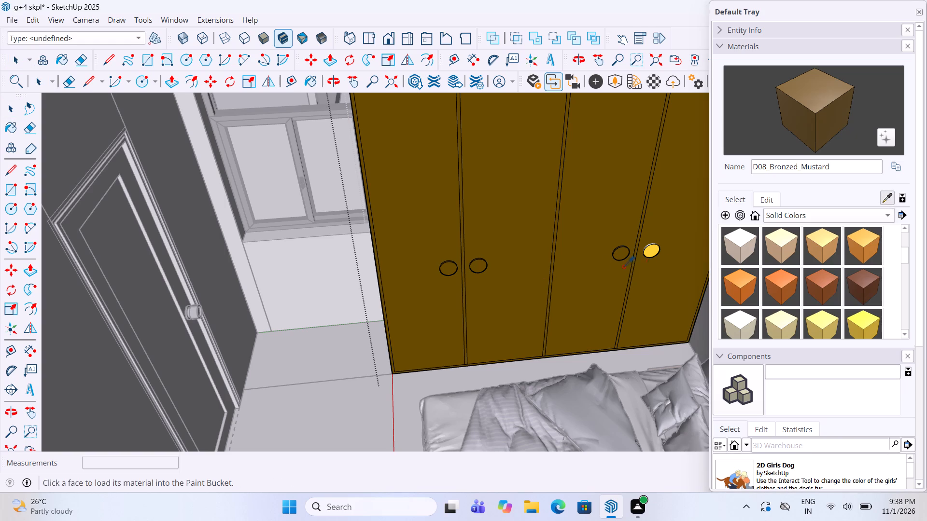
{"action": "left_click", "coordinate": [654, 252]}
{"action": "scroll", "coordinate": [606, 256], "scroll_direction": "up", "scroll_amount": 4}
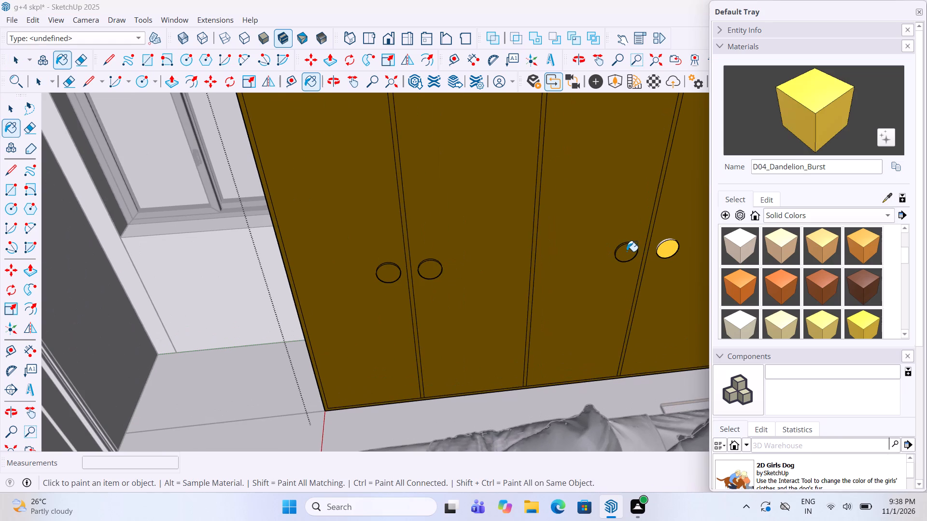
{"action": "left_click", "coordinate": [627, 251]}
{"action": "left_click", "coordinate": [426, 272]}
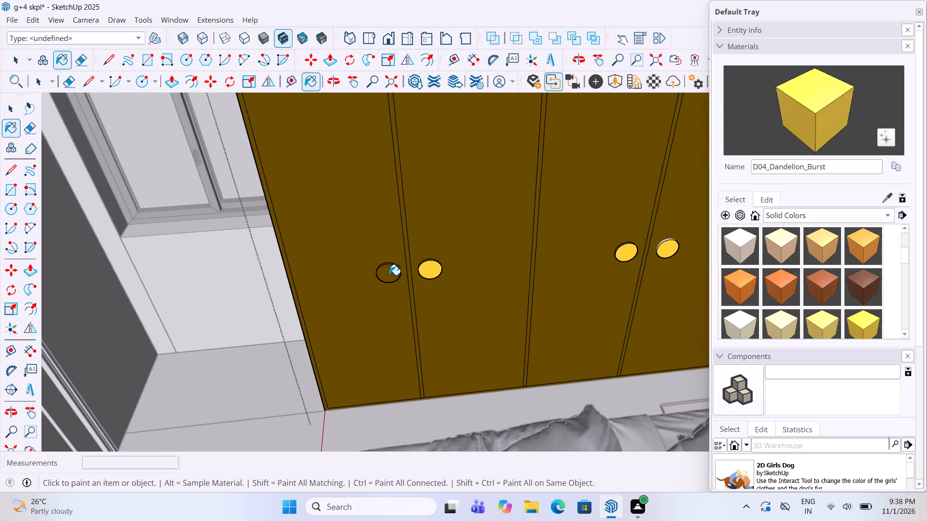
{"action": "left_click", "coordinate": [387, 274]}
{"action": "scroll", "coordinate": [360, 345], "scroll_direction": "down", "scroll_amount": 10}
{"action": "key", "text": "space"}
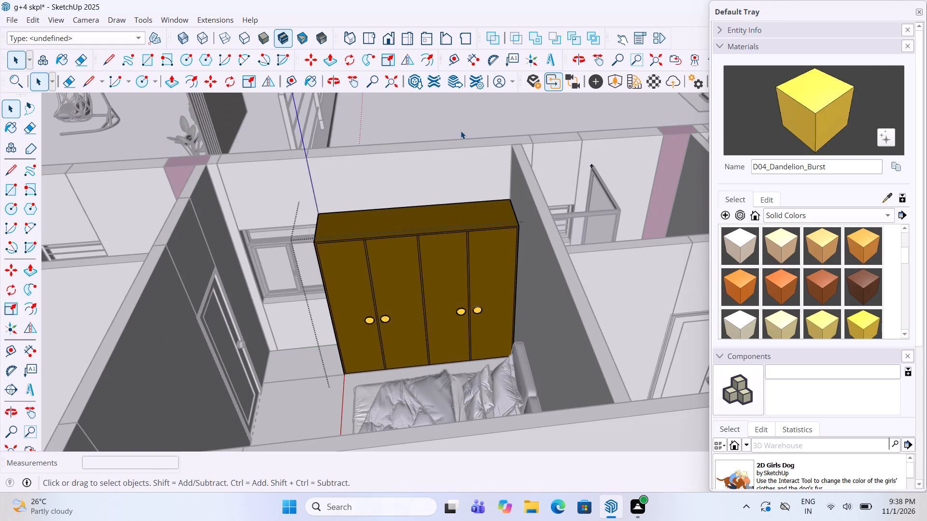
{"action": "left_click", "coordinate": [461, 131]}
Repaint the wardrobe's four doors and top face with A02_Rose_Quartz inside its group, leaving the door frames mustard, and close the group.
{"action": "scroll", "coordinate": [414, 222], "scroll_direction": "down", "scroll_amount": 6}
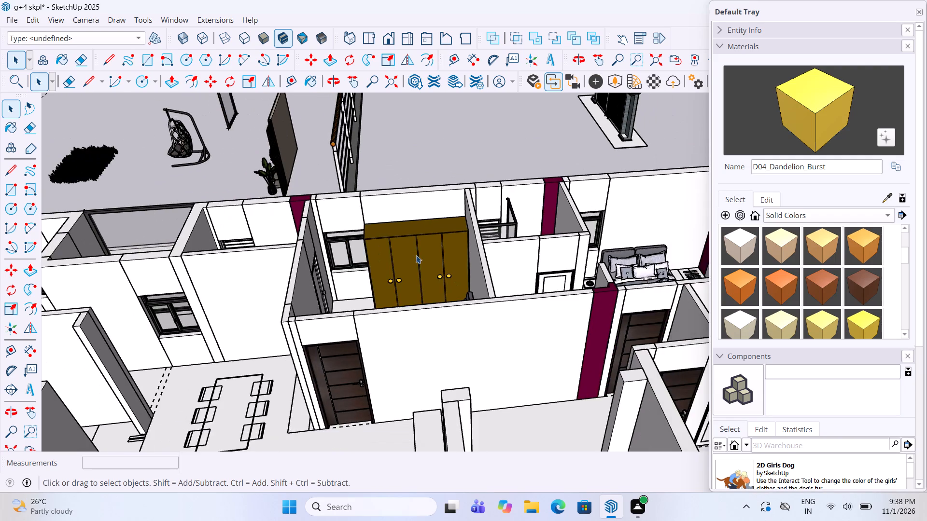
{"action": "scroll", "coordinate": [416, 255], "scroll_direction": "down", "scroll_amount": 2}
{"action": "middle_click_drag", "start_coordinate": [416, 260], "coordinate": [393, 258]}
{"action": "scroll", "coordinate": [416, 260], "scroll_direction": "up", "scroll_amount": 8}
{"action": "middle_click_drag", "start_coordinate": [418, 226], "coordinate": [431, 235]}
{"action": "scroll", "coordinate": [431, 235], "scroll_direction": "up", "scroll_amount": 1}
{"action": "scroll", "coordinate": [788, 289], "scroll_direction": "up", "scroll_amount": 1}
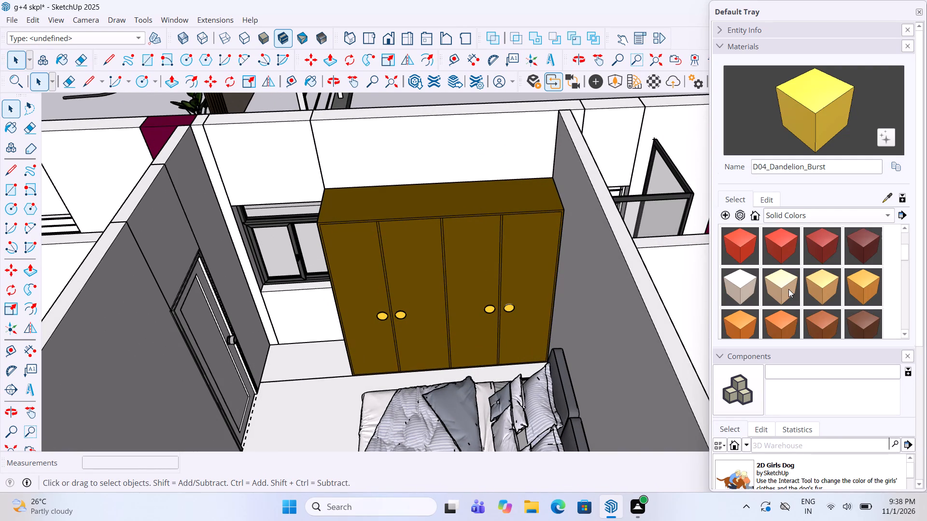
{"action": "scroll", "coordinate": [787, 284], "scroll_direction": "up", "scroll_amount": 2}
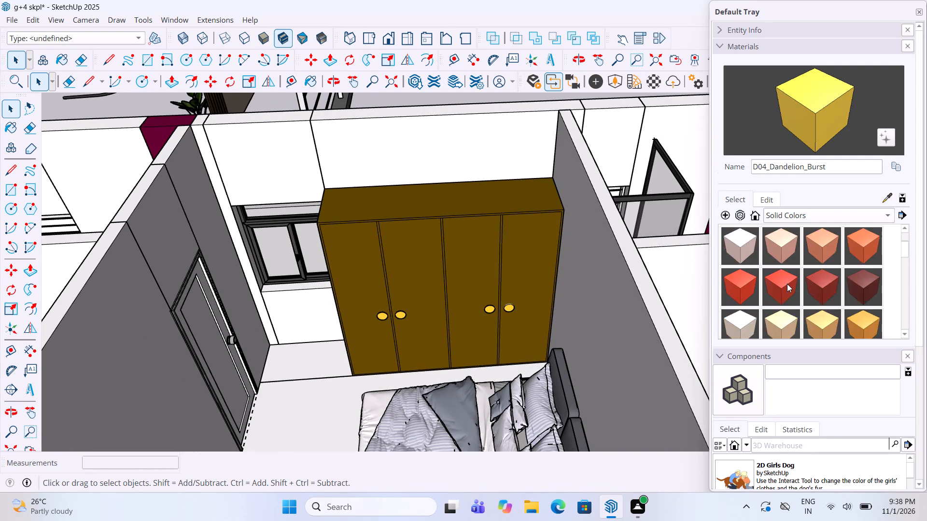
{"action": "scroll", "coordinate": [787, 284], "scroll_direction": "up", "scroll_amount": 1}
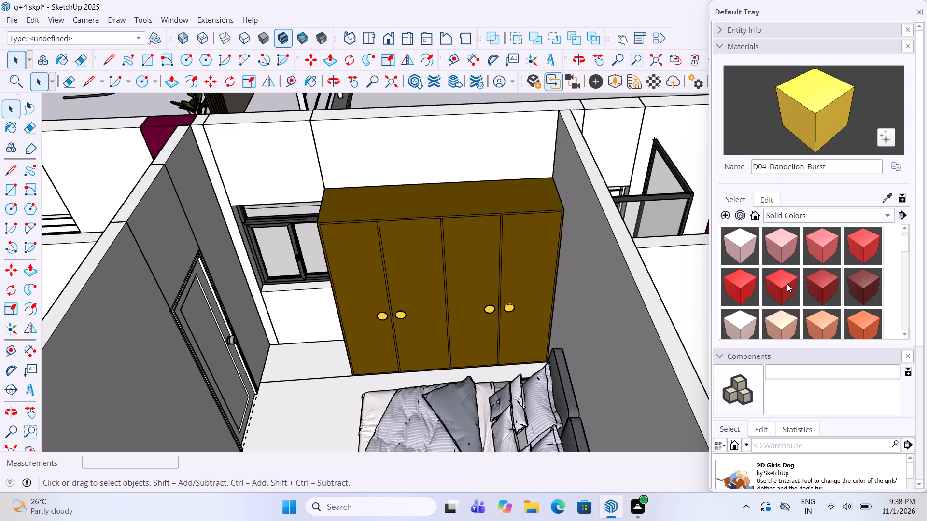
{"action": "double_click", "coordinate": [506, 259]}
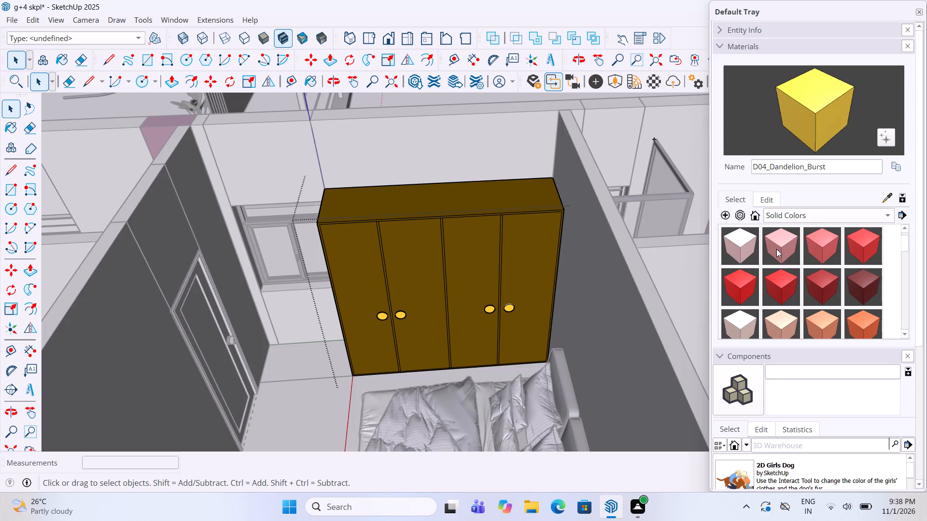
{"action": "left_click", "coordinate": [777, 250]}
{"action": "left_click", "coordinate": [496, 273]}
{"action": "left_click", "coordinate": [516, 273]}
{"action": "left_click", "coordinate": [405, 274]}
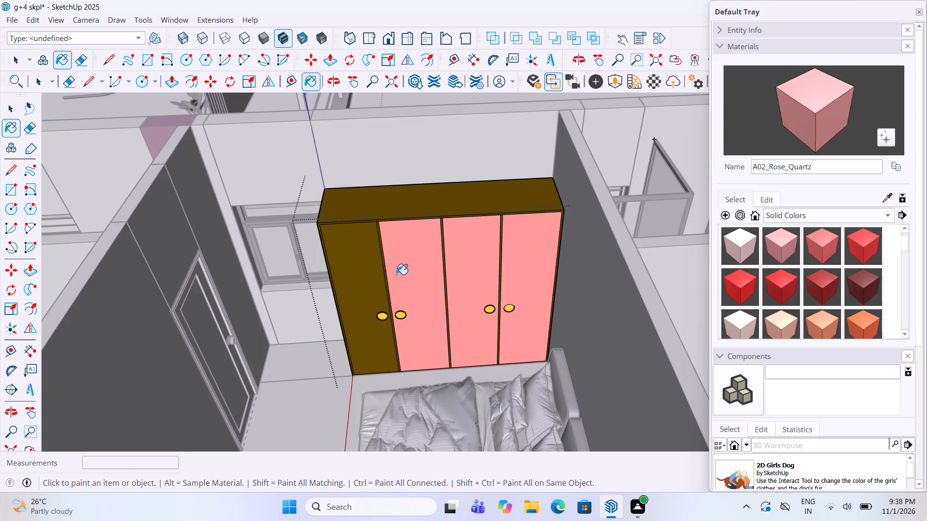
{"action": "left_click", "coordinate": [372, 274]}
{"action": "left_click", "coordinate": [452, 200]}
{"action": "scroll", "coordinate": [419, 283], "scroll_direction": "down", "scroll_amount": 5}
{"action": "key", "text": "space"}
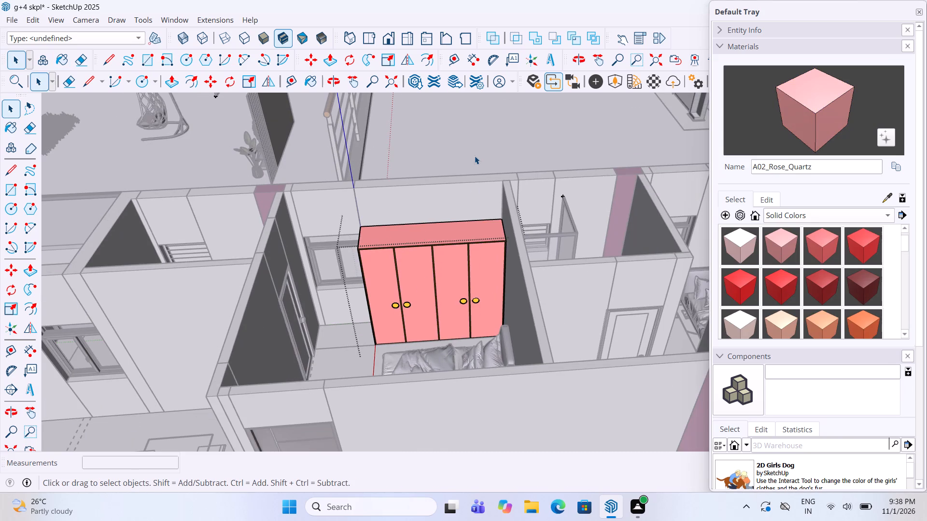
{"action": "left_click", "coordinate": [475, 153]}
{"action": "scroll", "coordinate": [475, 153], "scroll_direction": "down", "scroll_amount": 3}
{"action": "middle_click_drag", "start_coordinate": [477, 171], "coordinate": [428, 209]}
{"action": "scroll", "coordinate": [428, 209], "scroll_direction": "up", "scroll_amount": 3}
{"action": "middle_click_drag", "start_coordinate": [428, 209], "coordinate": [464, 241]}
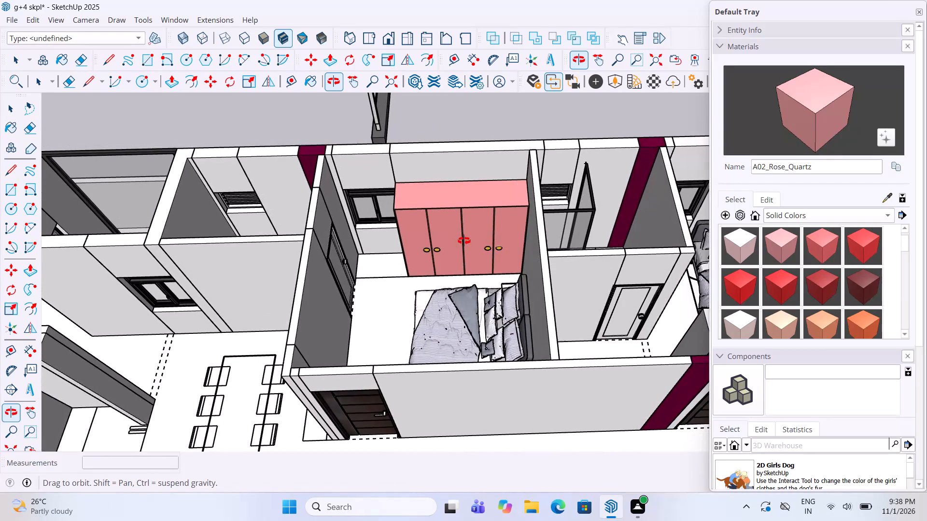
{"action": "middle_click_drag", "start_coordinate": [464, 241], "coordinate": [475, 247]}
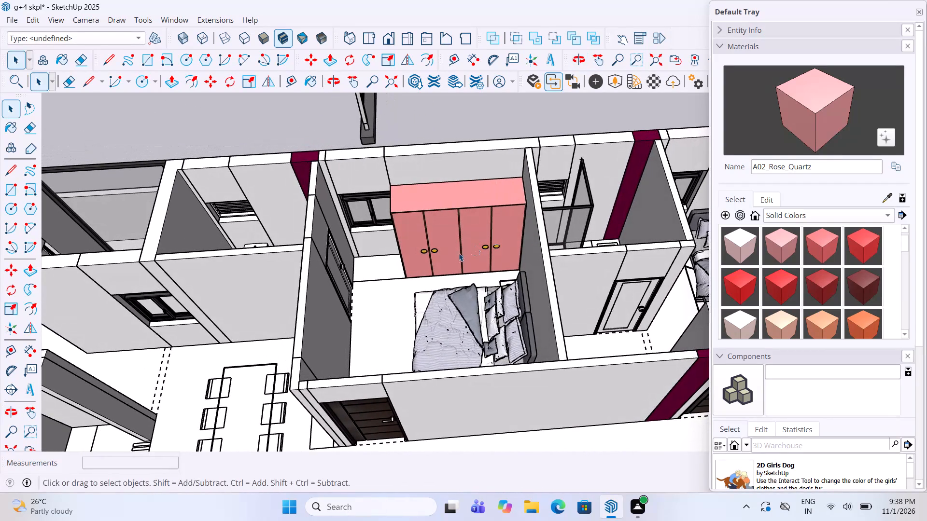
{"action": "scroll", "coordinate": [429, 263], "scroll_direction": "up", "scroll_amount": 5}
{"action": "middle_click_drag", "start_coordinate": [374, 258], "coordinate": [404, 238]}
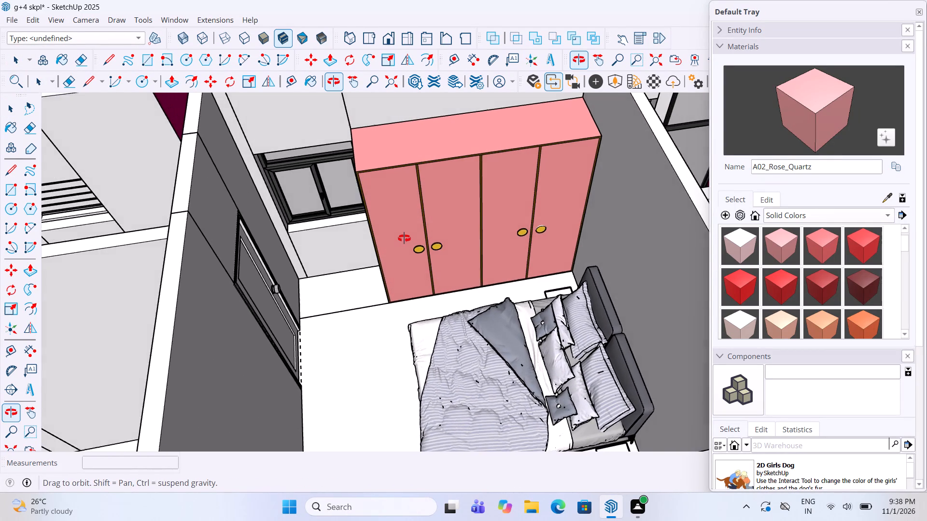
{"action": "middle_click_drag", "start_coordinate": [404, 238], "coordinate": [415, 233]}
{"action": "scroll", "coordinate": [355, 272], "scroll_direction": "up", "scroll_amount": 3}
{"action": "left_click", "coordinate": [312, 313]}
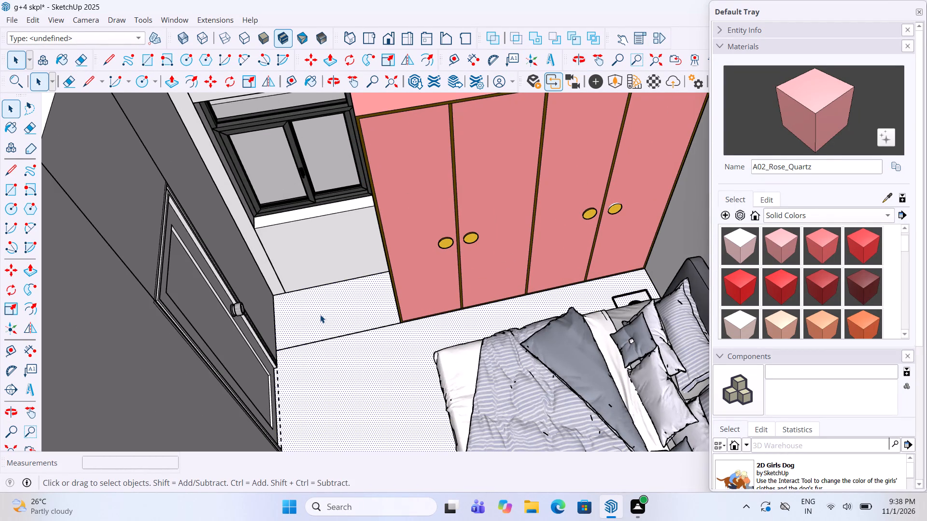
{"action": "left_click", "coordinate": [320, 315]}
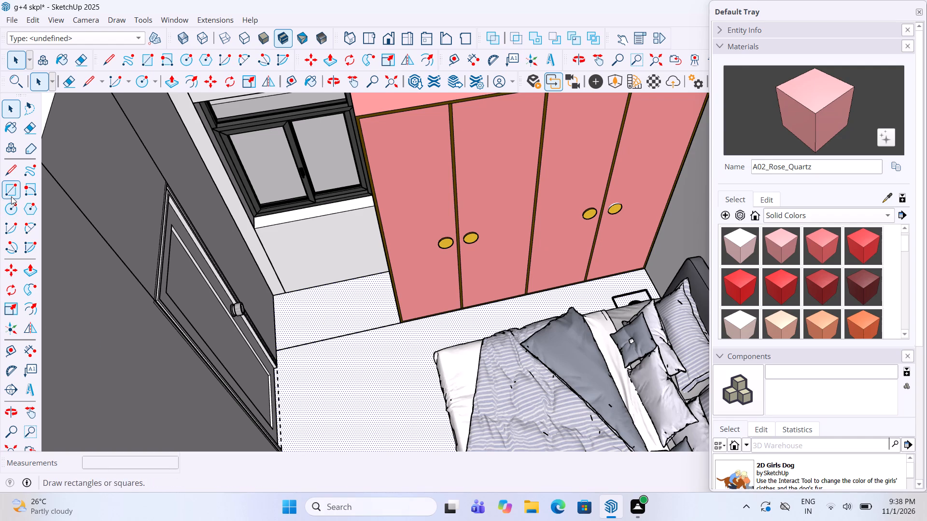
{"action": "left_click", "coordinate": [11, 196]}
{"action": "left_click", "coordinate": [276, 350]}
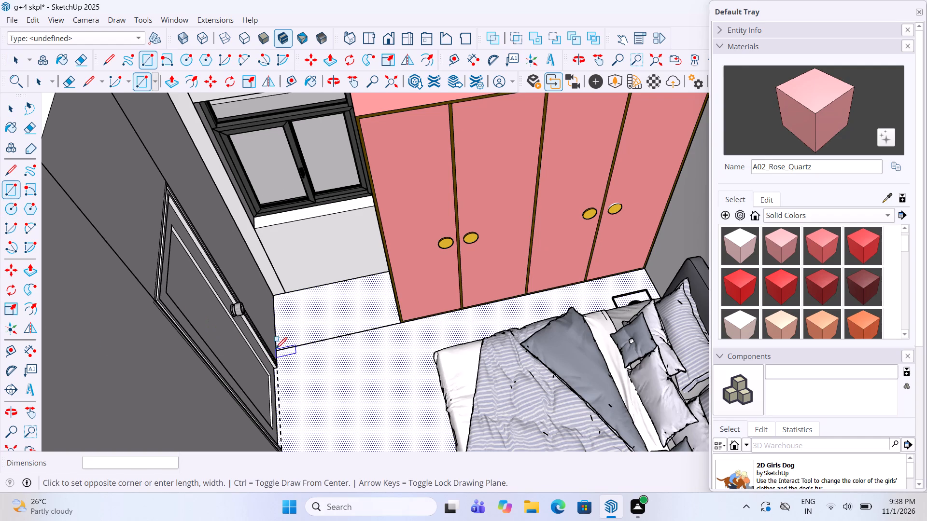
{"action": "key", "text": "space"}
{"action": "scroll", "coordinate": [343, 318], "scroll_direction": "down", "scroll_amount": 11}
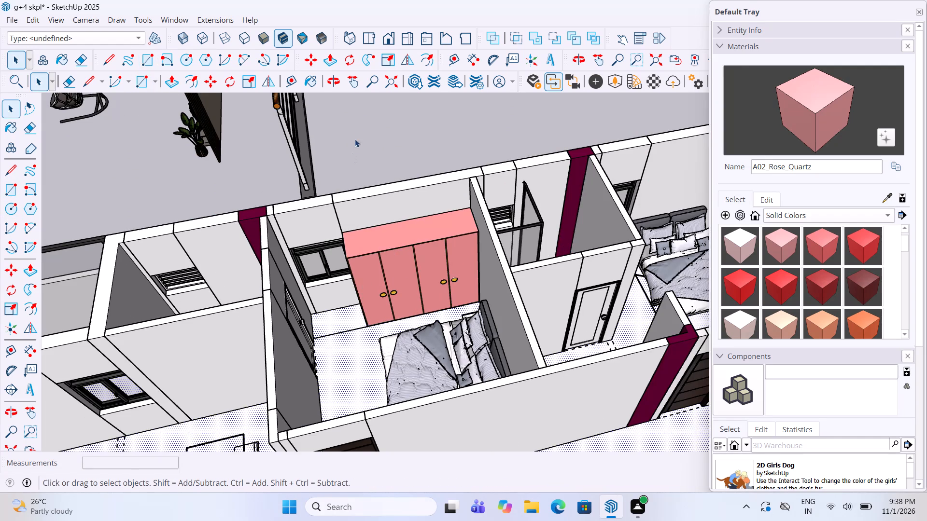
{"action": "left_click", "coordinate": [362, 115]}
Copy the pink four-door wardrobe out of the bedroom to the open area outside the building, about 20' 4" away.
{"action": "scroll", "coordinate": [368, 226], "scroll_direction": "down", "scroll_amount": 4}
{"action": "middle_click_drag", "start_coordinate": [382, 253], "coordinate": [495, 310]}
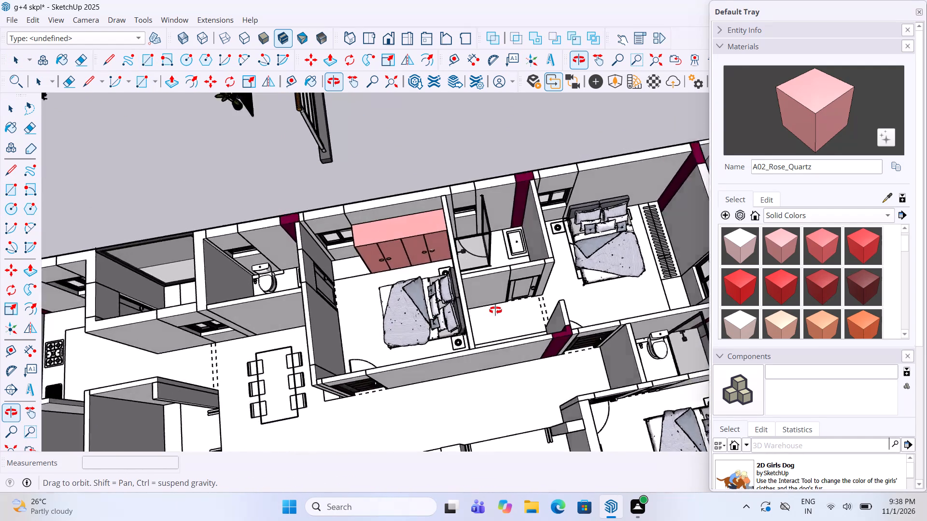
{"action": "middle_click_drag", "start_coordinate": [495, 310], "coordinate": [599, 285]}
{"action": "middle_click", "coordinate": [598, 282]}
{"action": "scroll", "coordinate": [484, 300], "scroll_direction": "down", "scroll_amount": 4}
{"action": "scroll", "coordinate": [430, 329], "scroll_direction": "up", "scroll_amount": 4}
{"action": "left_click", "coordinate": [429, 328]}
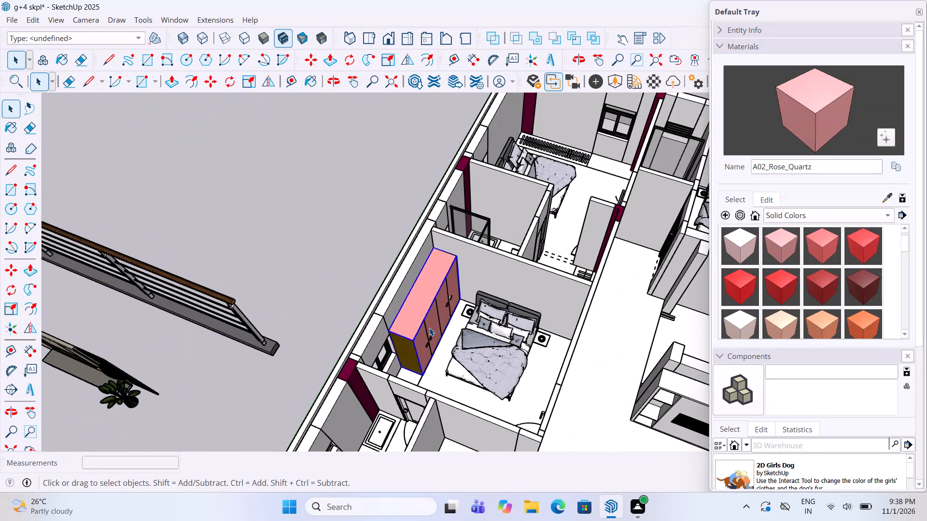
{"action": "scroll", "coordinate": [429, 328], "scroll_direction": "up", "scroll_amount": 3}
{"action": "key", "text": "m"}
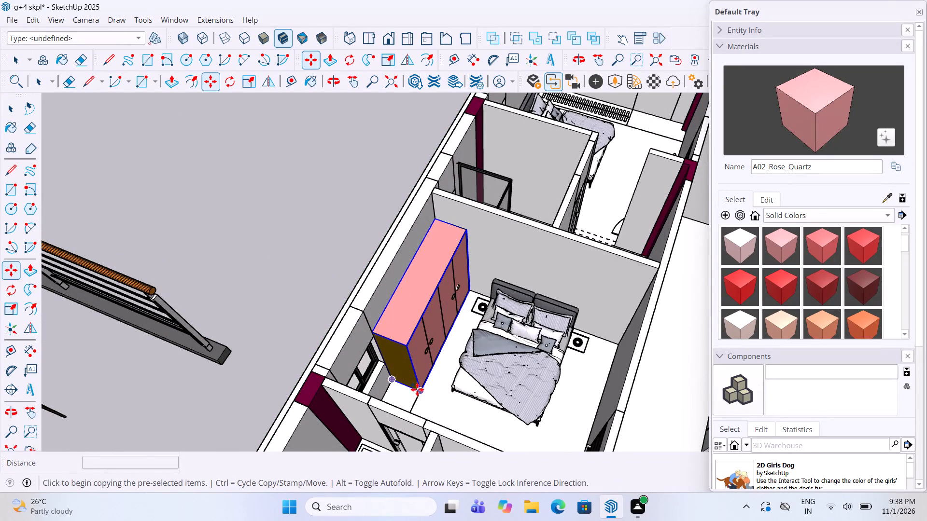
{"action": "left_click", "coordinate": [418, 389]}
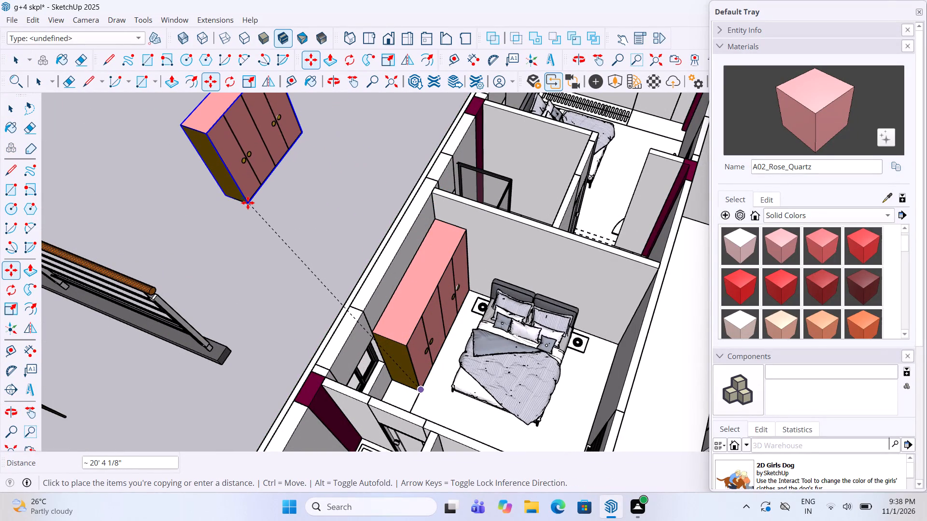
{"action": "left_click", "coordinate": [248, 203]}
Rotate the copied wardrobe 90 degrees in the horizontal plane.
{"action": "left_click", "coordinate": [13, 294]}
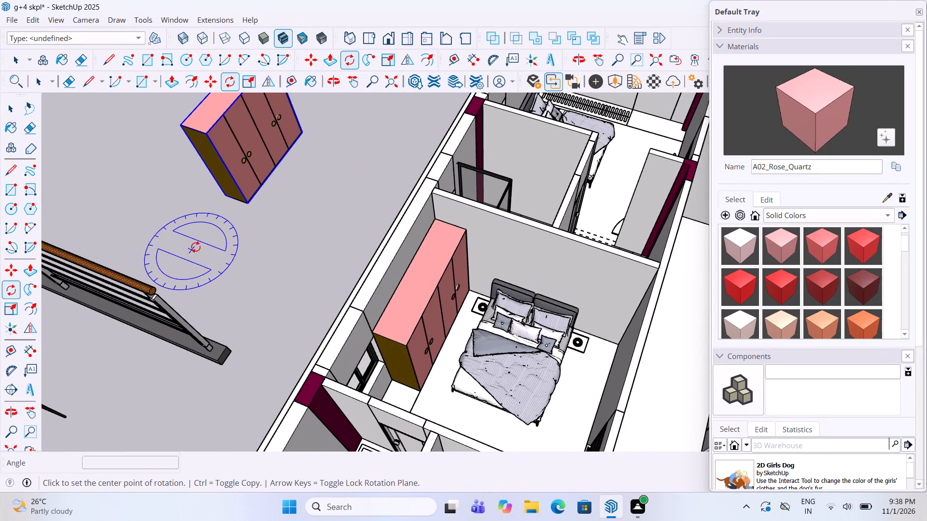
{"action": "left_click", "coordinate": [196, 247]}
{"action": "left_click", "coordinate": [209, 260]}
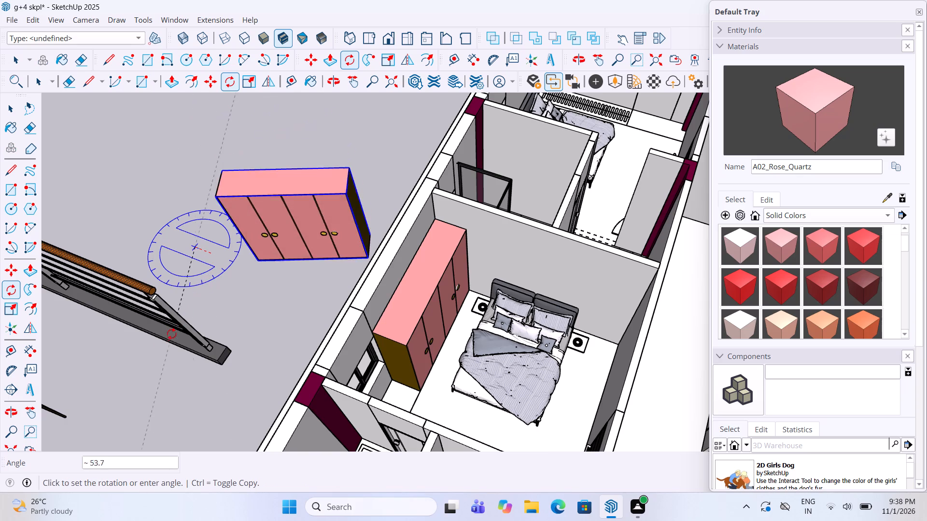
{"action": "left_click", "coordinate": [80, 397]}
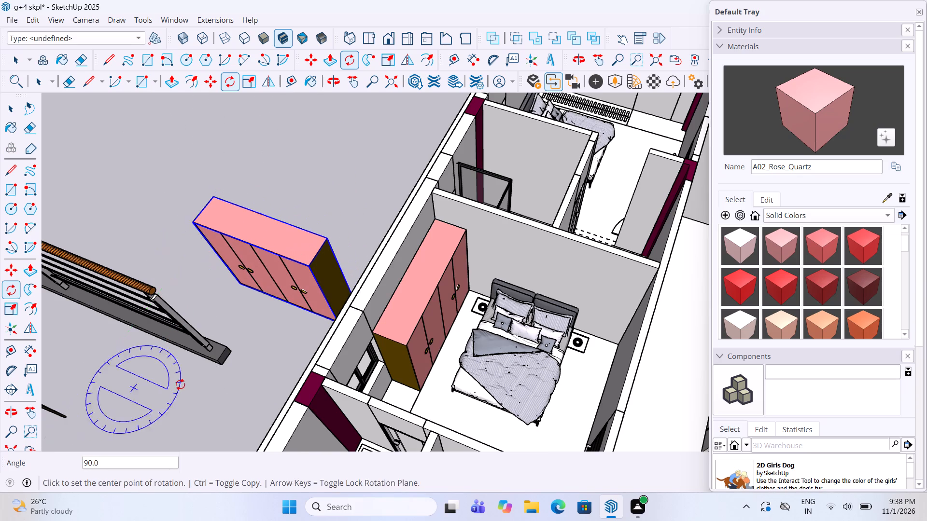
Move the rotated wardrobe by its bottom front corner into another bedroom, against the window wall beside the bed.
{"action": "scroll", "coordinate": [180, 384], "scroll_direction": "up", "scroll_amount": 1}
{"action": "middle_click_drag", "start_coordinate": [180, 384], "coordinate": [240, 373]}
{"action": "key", "text": "m"}
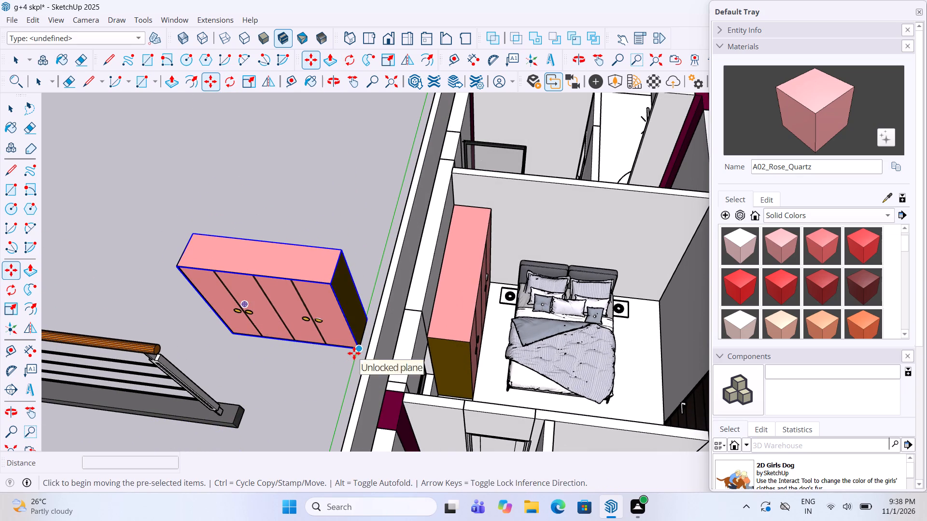
{"action": "left_click", "coordinate": [354, 353]}
{"action": "scroll", "coordinate": [328, 384], "scroll_direction": "down", "scroll_amount": 11}
{"action": "scroll", "coordinate": [490, 224], "scroll_direction": "up", "scroll_amount": 14}
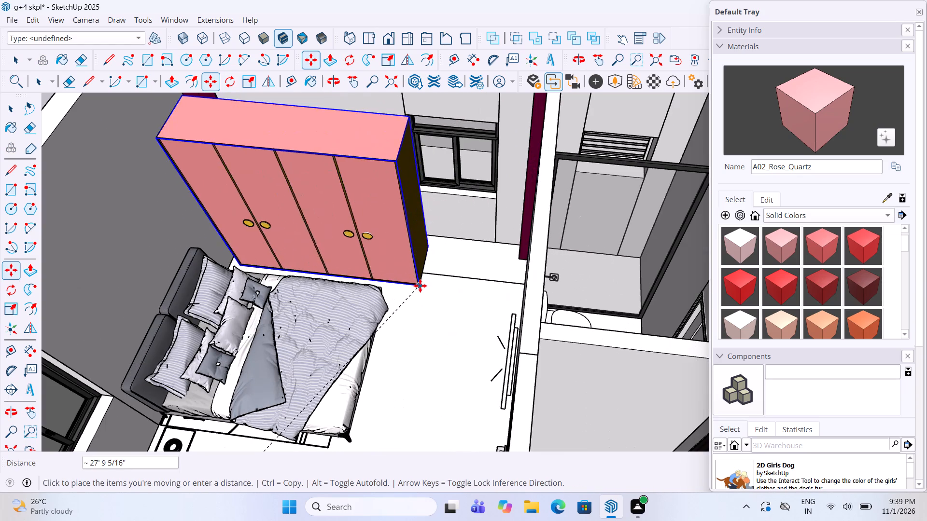
{"action": "left_click", "coordinate": [443, 276]}
Shift the wardrobe about 1' 4 9/16" along the wall into the room corner by the maroon column, and deselect it.
{"action": "middle_click_drag", "start_coordinate": [184, 244], "coordinate": [377, 235]}
{"action": "scroll", "coordinate": [367, 222], "scroll_direction": "down", "scroll_amount": 4}
{"action": "scroll", "coordinate": [261, 338], "scroll_direction": "up", "scroll_amount": 13}
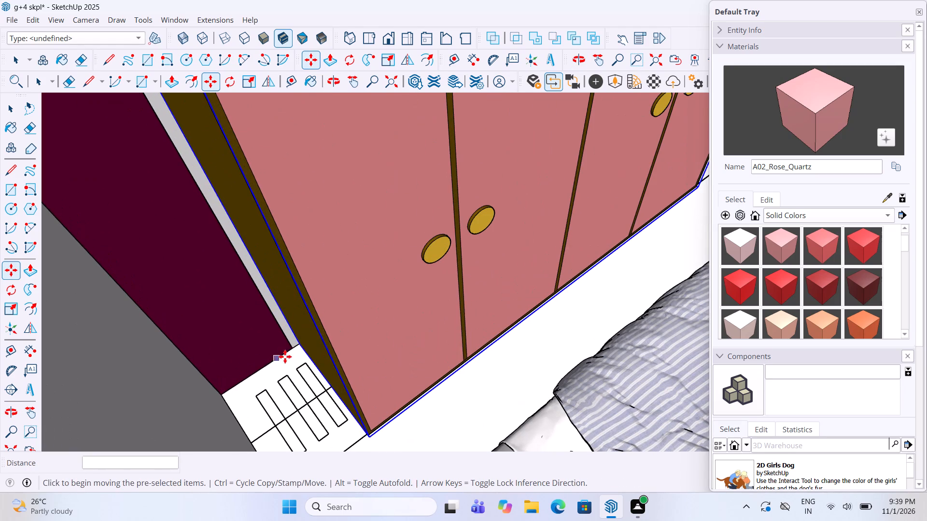
{"action": "left_click", "coordinate": [302, 345]}
{"action": "left_click", "coordinate": [219, 391]}
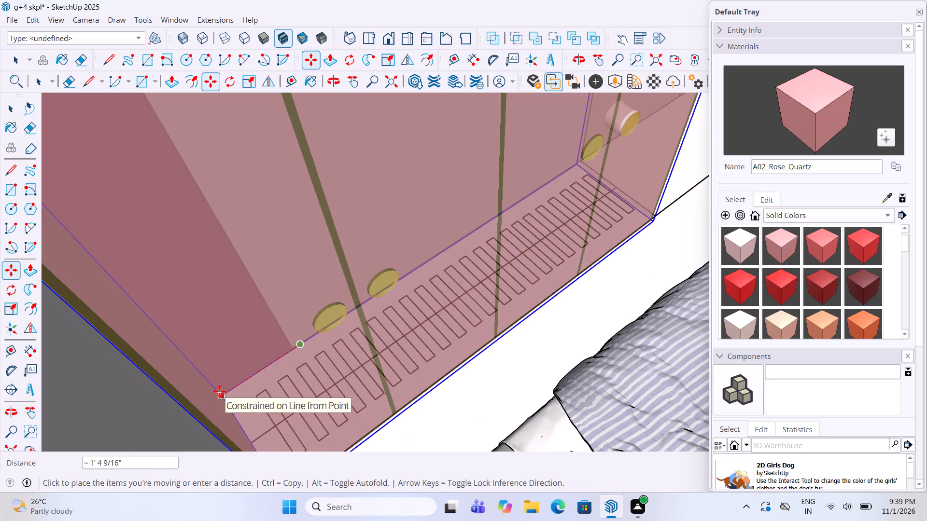
{"action": "scroll", "coordinate": [205, 381], "scroll_direction": "down", "scroll_amount": 5}
{"action": "middle_click_drag", "start_coordinate": [502, 314], "coordinate": [412, 311]}
{"action": "scroll", "coordinate": [352, 312], "scroll_direction": "down", "scroll_amount": 12}
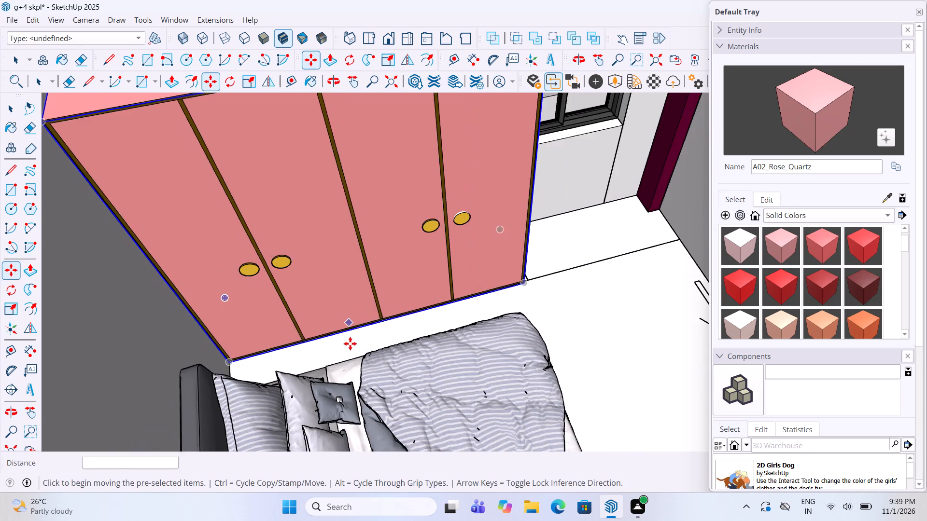
{"action": "scroll", "coordinate": [350, 343], "scroll_direction": "down", "scroll_amount": 12}
{"action": "key", "text": "space"}
{"action": "left_click", "coordinate": [114, 227]}
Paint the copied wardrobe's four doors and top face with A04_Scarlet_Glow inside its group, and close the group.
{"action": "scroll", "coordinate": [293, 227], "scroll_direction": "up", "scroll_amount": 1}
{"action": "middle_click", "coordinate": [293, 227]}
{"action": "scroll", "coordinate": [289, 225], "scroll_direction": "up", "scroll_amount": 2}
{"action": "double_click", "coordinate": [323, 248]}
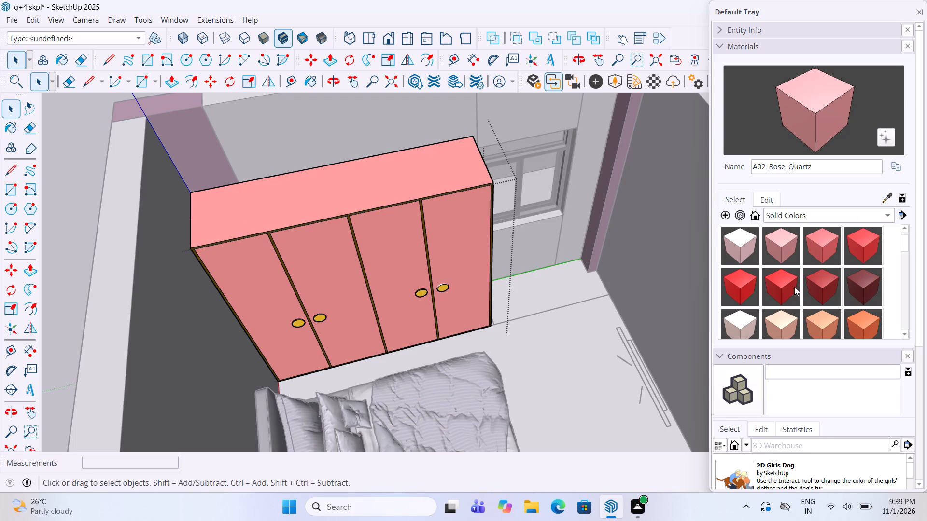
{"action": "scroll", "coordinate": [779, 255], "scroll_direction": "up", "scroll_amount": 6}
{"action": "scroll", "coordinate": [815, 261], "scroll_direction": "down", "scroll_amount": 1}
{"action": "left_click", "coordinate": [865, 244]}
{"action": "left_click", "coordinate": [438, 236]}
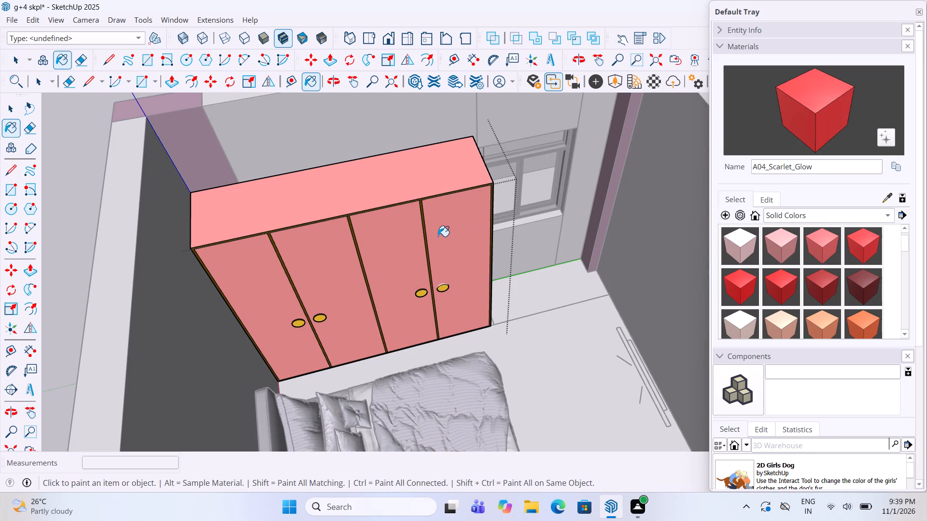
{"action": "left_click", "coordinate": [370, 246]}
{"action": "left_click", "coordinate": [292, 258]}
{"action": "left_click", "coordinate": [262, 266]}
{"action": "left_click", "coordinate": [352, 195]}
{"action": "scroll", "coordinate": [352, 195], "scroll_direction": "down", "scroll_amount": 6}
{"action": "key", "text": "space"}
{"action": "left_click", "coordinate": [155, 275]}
Open the red wardrobe's group and paint the knobs of the two doors nearest the window with D04_Dandelion_Burst.
{"action": "scroll", "coordinate": [420, 246], "scroll_direction": "up", "scroll_amount": 4}
{"action": "double_click", "coordinate": [352, 270]}
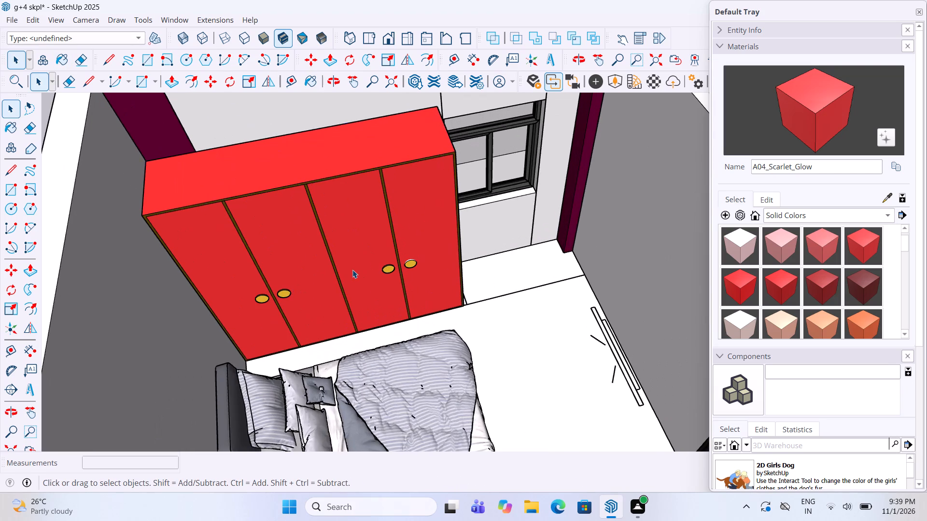
{"action": "scroll", "coordinate": [777, 268], "scroll_direction": "down", "scroll_amount": 4}
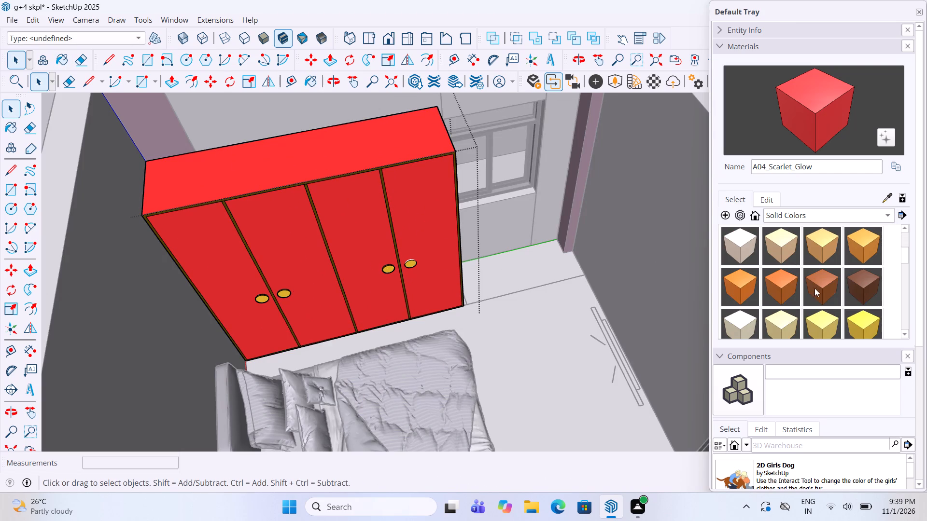
{"action": "left_click", "coordinate": [881, 322]}
{"action": "scroll", "coordinate": [406, 262], "scroll_direction": "up", "scroll_amount": 5}
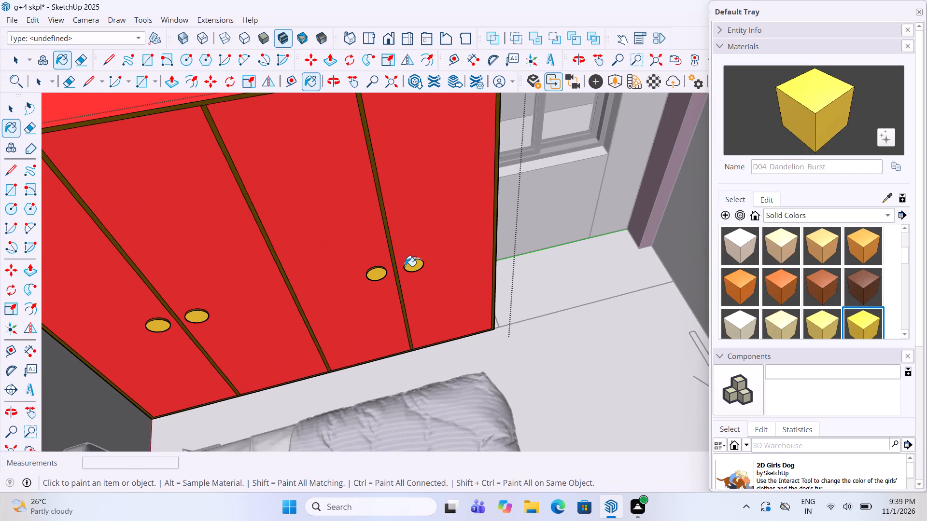
{"action": "left_click", "coordinate": [408, 266]}
{"action": "left_click", "coordinate": [379, 277]}
Repaint the wardrobe's four doors and top face with D04_Dandelion_Burst and close the group.
{"action": "left_click", "coordinate": [419, 236]}
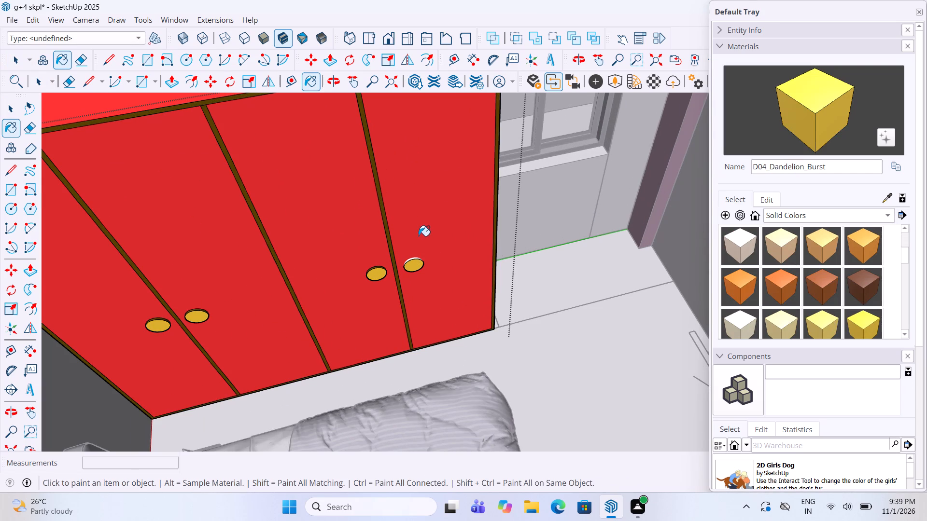
{"action": "scroll", "coordinate": [416, 238], "scroll_direction": "down", "scroll_amount": 3}
{"action": "middle_click_drag", "start_coordinate": [407, 240], "coordinate": [383, 238]}
{"action": "left_click", "coordinate": [370, 198]}
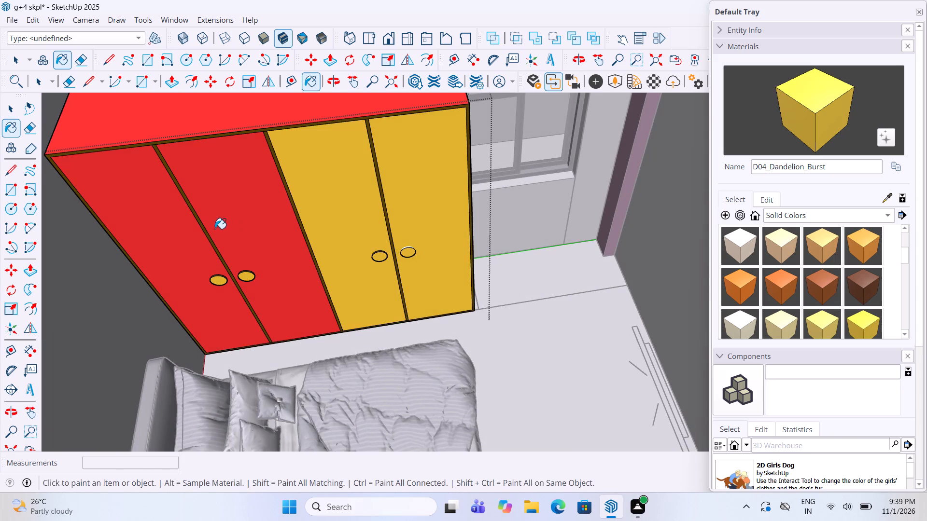
{"action": "scroll", "coordinate": [290, 243], "scroll_direction": "down", "scroll_amount": 4}
{"action": "middle_click_drag", "start_coordinate": [397, 121], "coordinate": [381, 110]}
{"action": "scroll", "coordinate": [341, 127], "scroll_direction": "up", "scroll_amount": 1}
{"action": "left_click", "coordinate": [317, 130]}
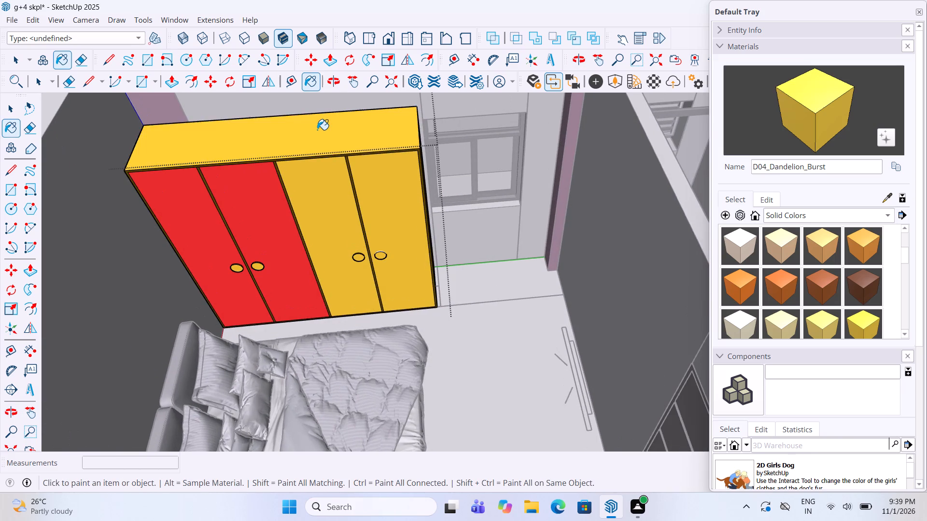
{"action": "scroll", "coordinate": [317, 130], "scroll_direction": "down", "scroll_amount": 1}
{"action": "middle_click_drag", "start_coordinate": [316, 130], "coordinate": [305, 130]}
{"action": "left_click", "coordinate": [290, 174]}
{"action": "left_click", "coordinate": [259, 194]}
{"action": "left_click", "coordinate": [225, 196]}
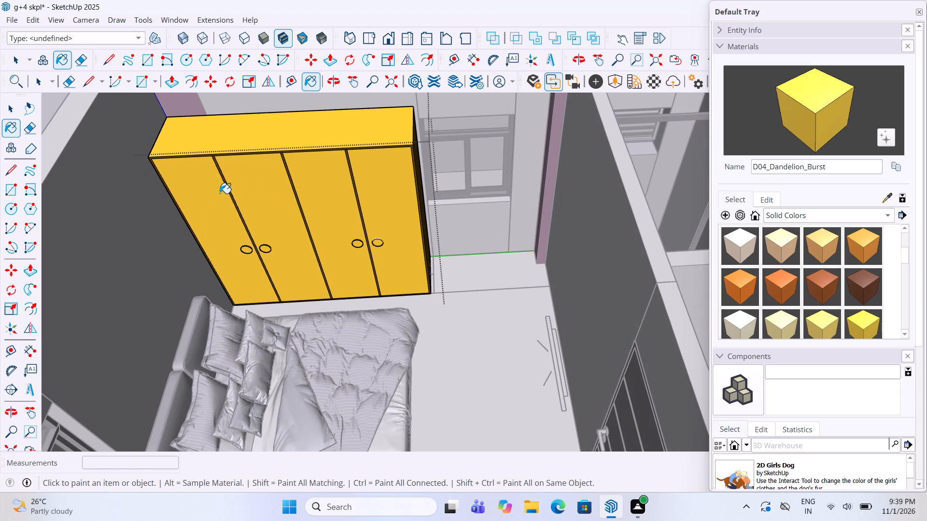
{"action": "scroll", "coordinate": [225, 199], "scroll_direction": "down", "scroll_amount": 5}
{"action": "key", "text": "space"}
{"action": "left_click", "coordinate": [82, 139]}
Copy the yellow wardrobe about 23' 7 1/4" into the neighbouring bedroom, against the wall opposite the head of the bed.
{"action": "scroll", "coordinate": [366, 259], "scroll_direction": "down", "scroll_amount": 4}
{"action": "middle_click_drag", "start_coordinate": [372, 264], "coordinate": [369, 270]}
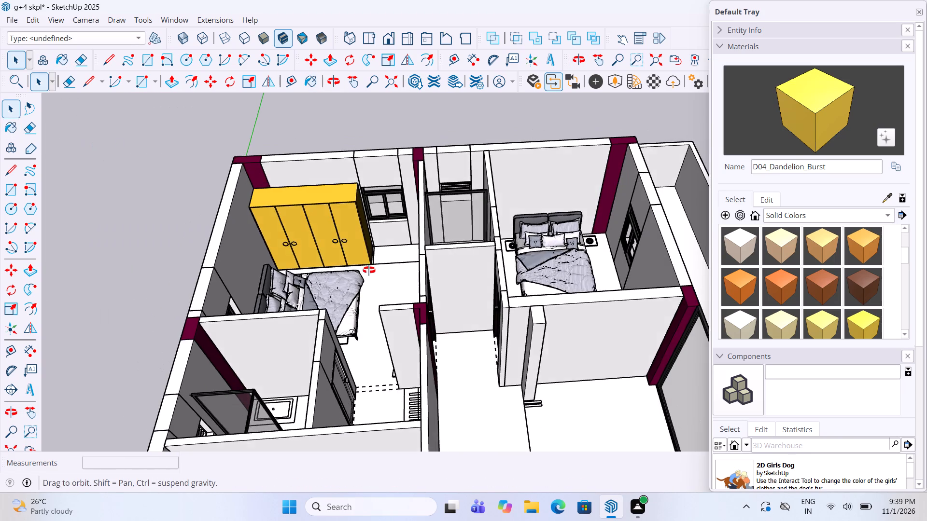
{"action": "middle_click_drag", "start_coordinate": [369, 270], "coordinate": [376, 331]}
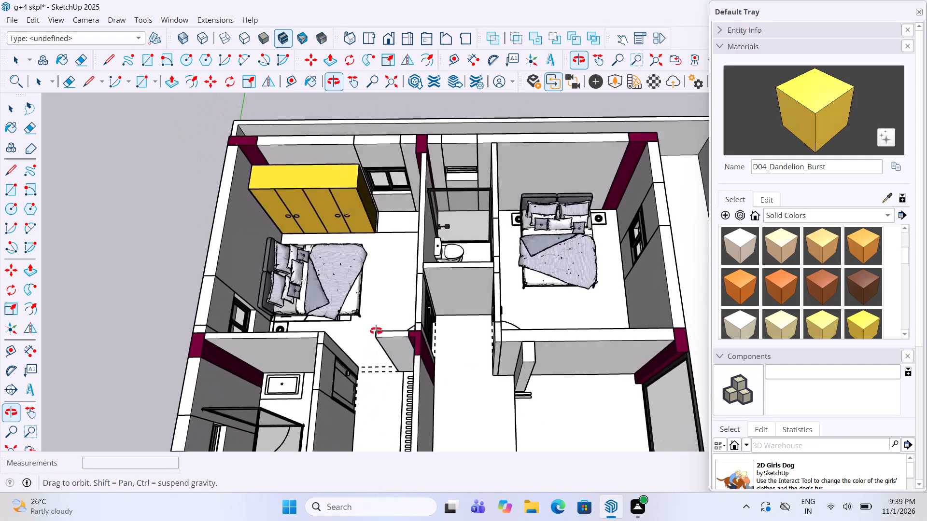
{"action": "middle_click_drag", "start_coordinate": [376, 331], "coordinate": [457, 315]}
{"action": "scroll", "coordinate": [347, 275], "scroll_direction": "up", "scroll_amount": 2}
{"action": "left_click", "coordinate": [279, 249]}
{"action": "scroll", "coordinate": [312, 271], "scroll_direction": "up", "scroll_amount": 3}
{"action": "key", "text": "m"}
{"action": "left_click", "coordinate": [371, 280]}
{"action": "scroll", "coordinate": [361, 271], "scroll_direction": "down", "scroll_amount": 5}
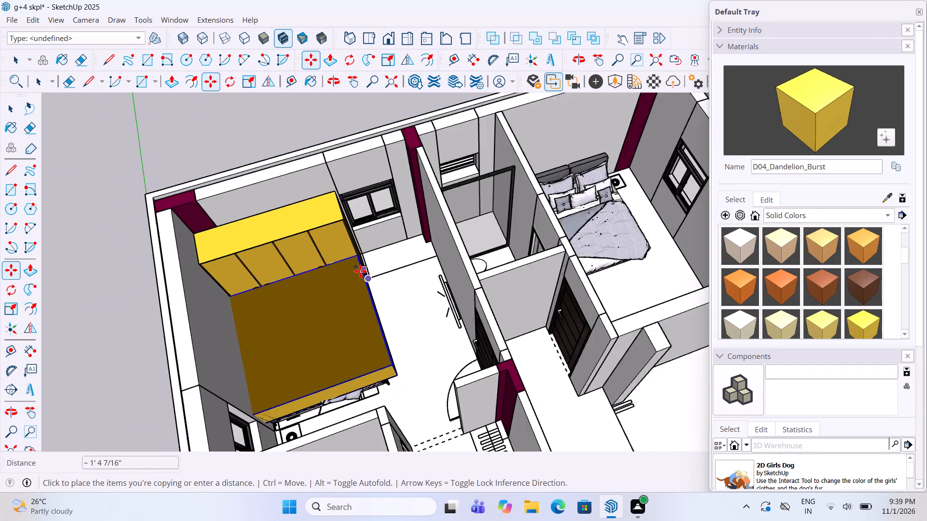
{"action": "scroll", "coordinate": [359, 262], "scroll_direction": "down", "scroll_amount": 5}
{"action": "middle_click_drag", "start_coordinate": [555, 251], "coordinate": [570, 350]}
{"action": "scroll", "coordinate": [554, 273], "scroll_direction": "up", "scroll_amount": 4}
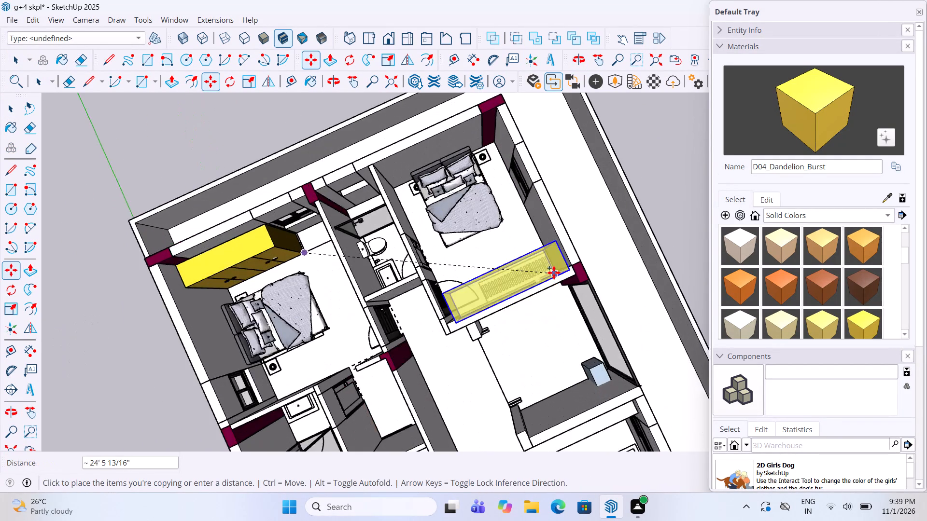
{"action": "scroll", "coordinate": [554, 273], "scroll_direction": "up", "scroll_amount": 10}
{"action": "left_click", "coordinate": [556, 267]}
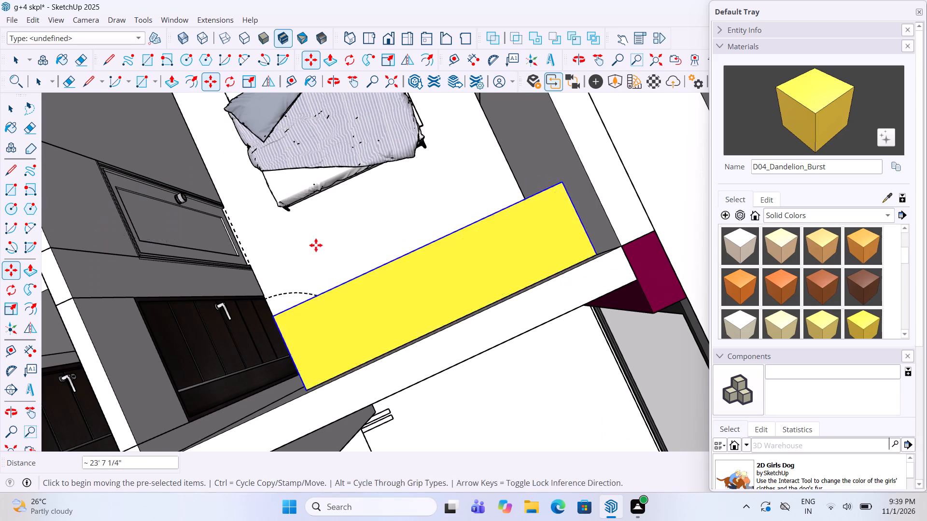
{"action": "scroll", "coordinate": [303, 245], "scroll_direction": "down", "scroll_amount": 3}
{"action": "middle_click_drag", "start_coordinate": [252, 245], "coordinate": [762, 110]}
{"action": "scroll", "coordinate": [365, 313], "scroll_direction": "down", "scroll_amount": 5}
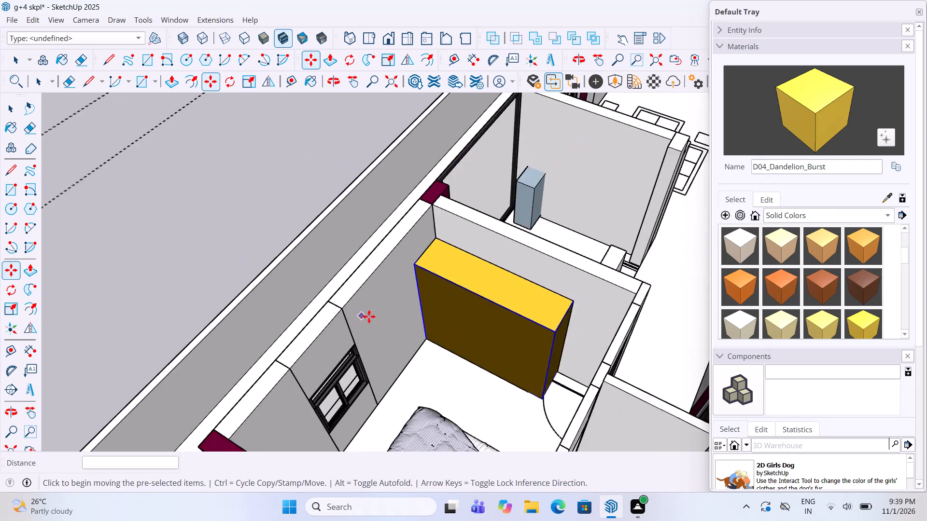
Flip the copied yellow wardrobe front to back so its doors face the bed.
{"action": "middle_click_drag", "start_coordinate": [387, 316], "coordinate": [486, 274]}
{"action": "scroll", "coordinate": [501, 286], "scroll_direction": "up", "scroll_amount": 2}
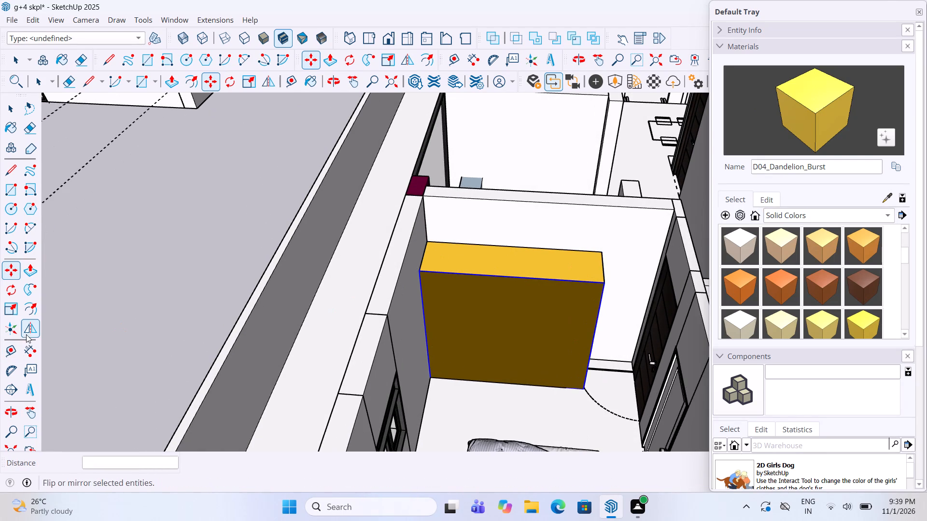
{"action": "left_click", "coordinate": [28, 329]}
{"action": "left_click", "coordinate": [490, 309]}
{"action": "key", "text": "space"}
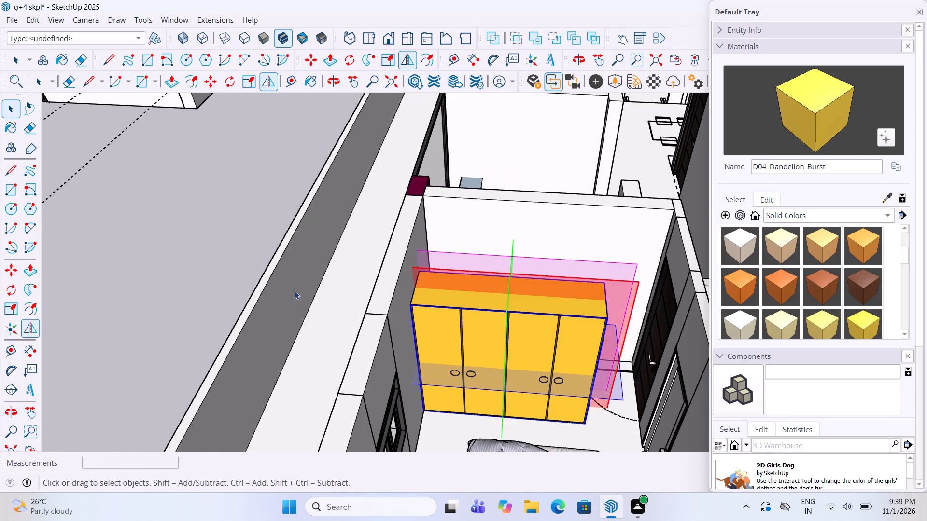
Move the flipped wardrobe about 1' 11" back against the wall opposite the bed and deselect it.
{"action": "middle_click_drag", "start_coordinate": [451, 283], "coordinate": [455, 420]}
{"action": "middle_click_drag", "start_coordinate": [435, 352], "coordinate": [436, 393]}
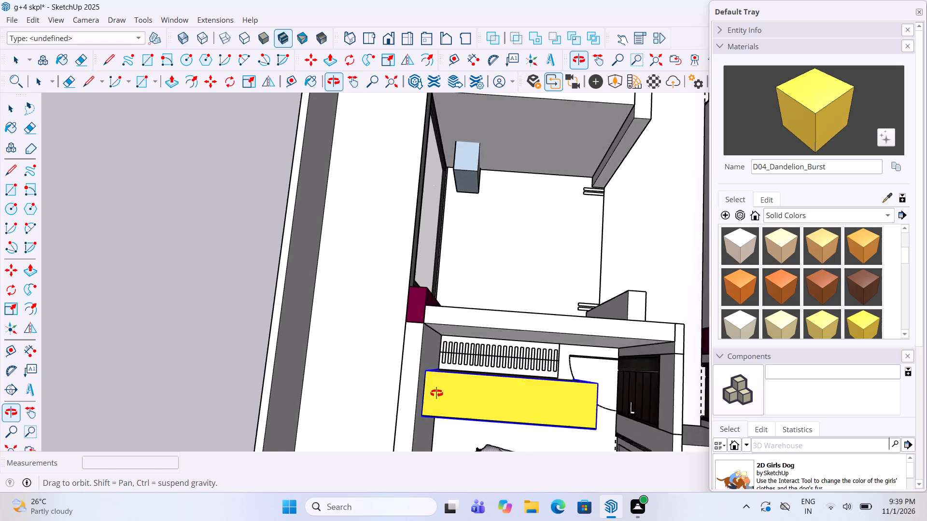
{"action": "middle_click_drag", "start_coordinate": [436, 393], "coordinate": [437, 394]}
{"action": "scroll", "coordinate": [437, 394], "scroll_direction": "up", "scroll_amount": 5}
{"action": "key", "text": "m"}
{"action": "left_click", "coordinate": [440, 353]}
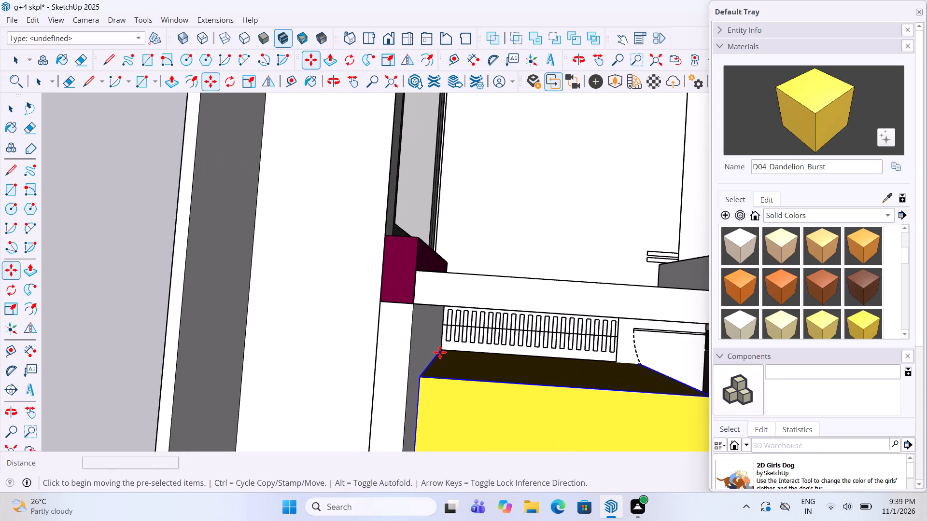
{"action": "middle_click_drag", "start_coordinate": [435, 345], "coordinate": [437, 326]}
{"action": "left_click", "coordinate": [445, 314]}
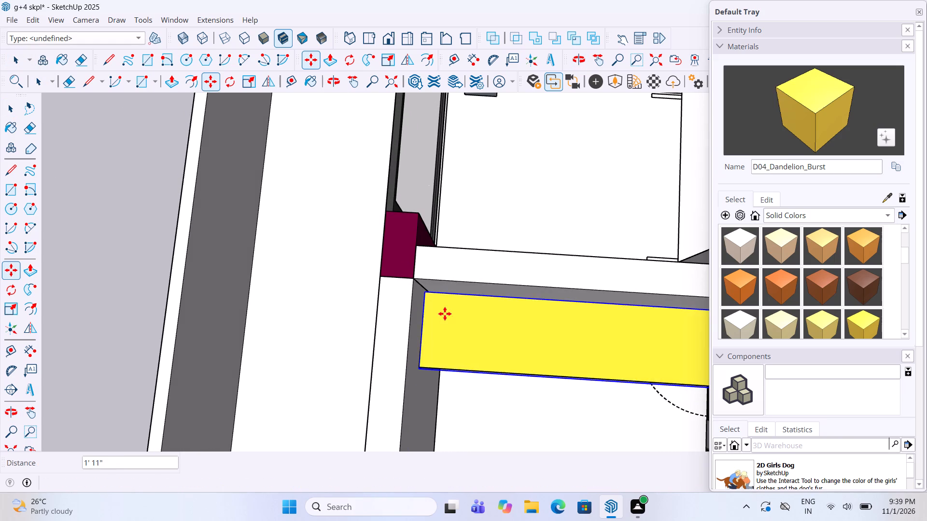
{"action": "key", "text": "space"}
{"action": "left_click", "coordinate": [360, 317]}
{"action": "scroll", "coordinate": [359, 314], "scroll_direction": "down", "scroll_amount": 5}
{"action": "middle_click_drag", "start_coordinate": [360, 314], "coordinate": [375, 276]}
{"action": "left_click", "coordinate": [230, 315]}
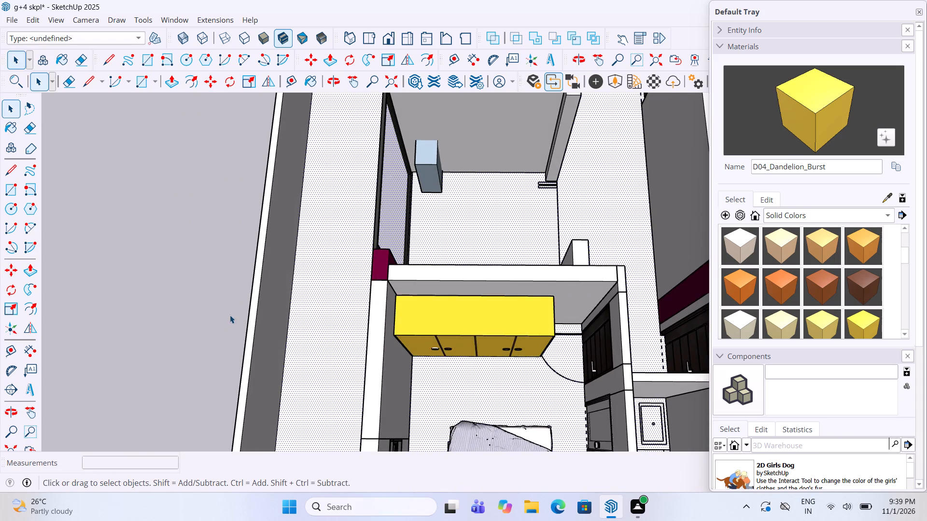
Paint this wardrobe's four doors and top face with C06_Saffron_Kiss inside its group, and close the group.
{"action": "scroll", "coordinate": [368, 293], "scroll_direction": "down", "scroll_amount": 4}
{"action": "middle_click_drag", "start_coordinate": [418, 298], "coordinate": [459, 222]}
{"action": "scroll", "coordinate": [484, 348], "scroll_direction": "up", "scroll_amount": 2}
{"action": "middle_click_drag", "start_coordinate": [484, 348], "coordinate": [458, 331]}
{"action": "scroll", "coordinate": [458, 331], "scroll_direction": "up", "scroll_amount": 2}
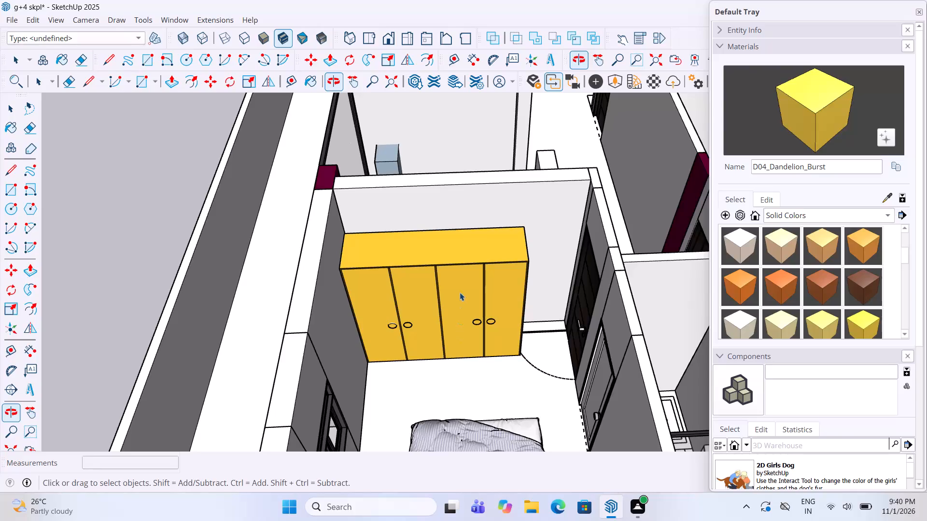
{"action": "double_click", "coordinate": [460, 292]}
{"action": "left_click", "coordinate": [786, 284]}
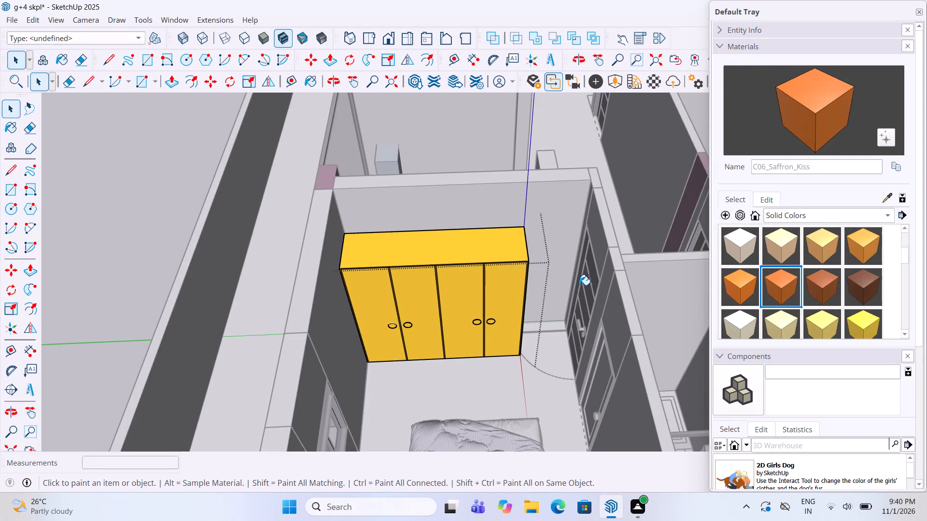
{"action": "left_click", "coordinate": [501, 281]}
{"action": "left_click", "coordinate": [473, 289]}
{"action": "left_click", "coordinate": [480, 256]}
{"action": "left_click", "coordinate": [372, 290]}
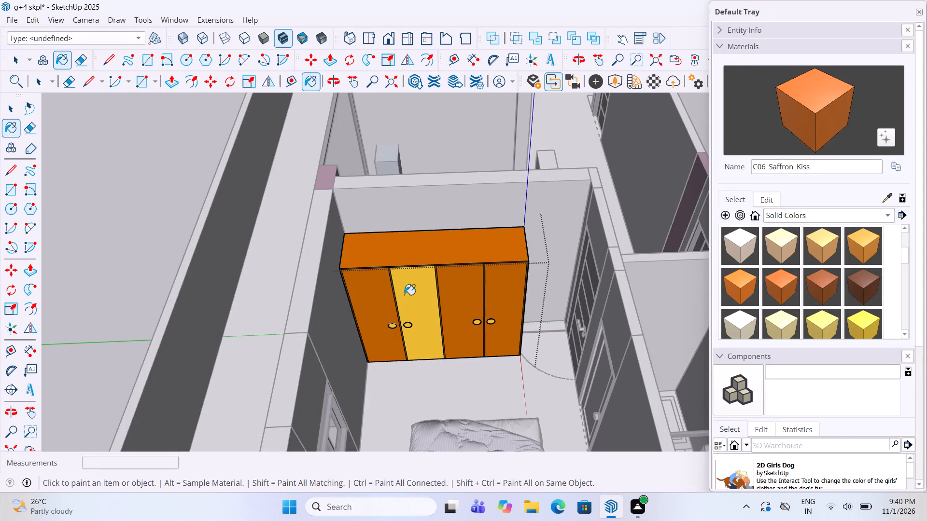
{"action": "left_click", "coordinate": [404, 295]}
{"action": "key", "text": "space"}
{"action": "left_click", "coordinate": [191, 238]}
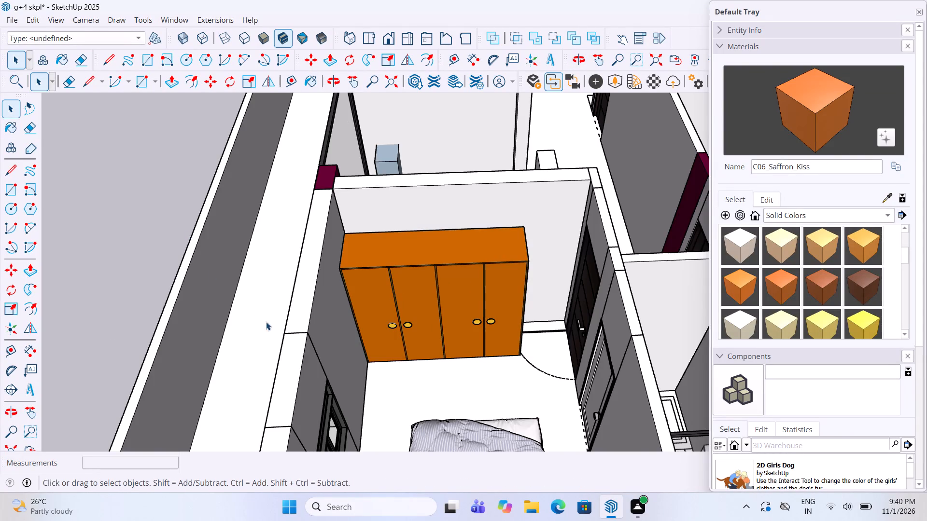
Examine the other floor plans beside the furnished one for bedrooms and marked wardrobe positions.
{"action": "scroll", "coordinate": [295, 356], "scroll_direction": "down", "scroll_amount": 11}
{"action": "middle_click_drag", "start_coordinate": [530, 321], "coordinate": [530, 428]}
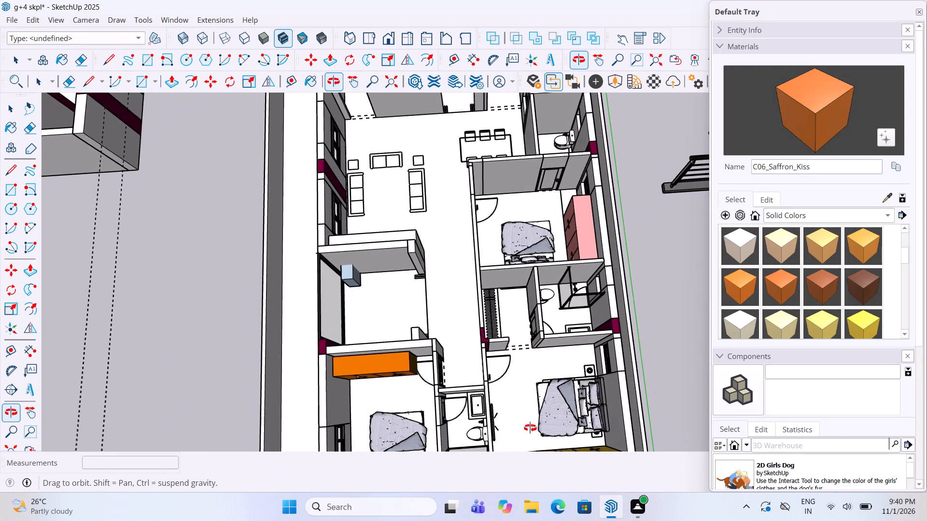
{"action": "middle_click_drag", "start_coordinate": [530, 428], "coordinate": [528, 428]}
{"action": "scroll", "coordinate": [520, 428], "scroll_direction": "down", "scroll_amount": 6}
{"action": "scroll", "coordinate": [539, 363], "scroll_direction": "up", "scroll_amount": 5}
{"action": "middle_click_drag", "start_coordinate": [542, 304], "coordinate": [544, 336]}
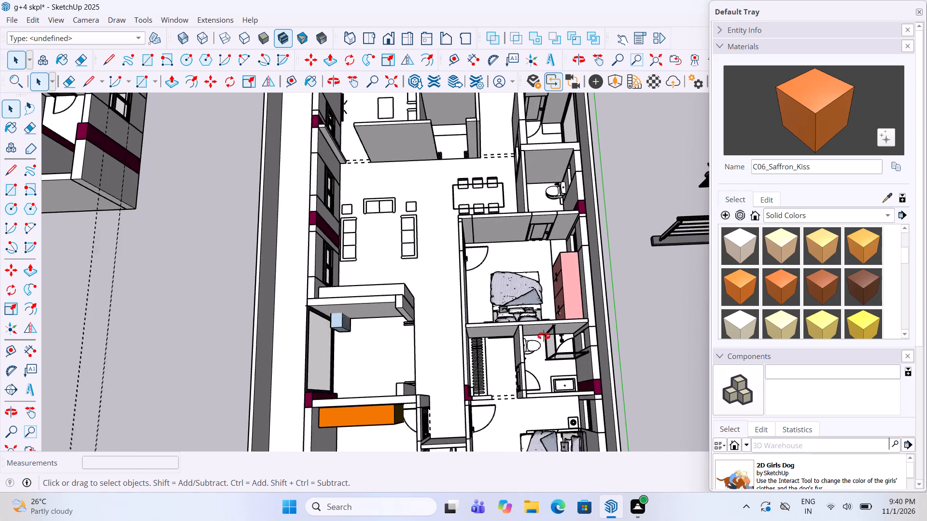
{"action": "middle_click_drag", "start_coordinate": [544, 336], "coordinate": [534, 334]}
{"action": "scroll", "coordinate": [530, 368], "scroll_direction": "down", "scroll_amount": 5}
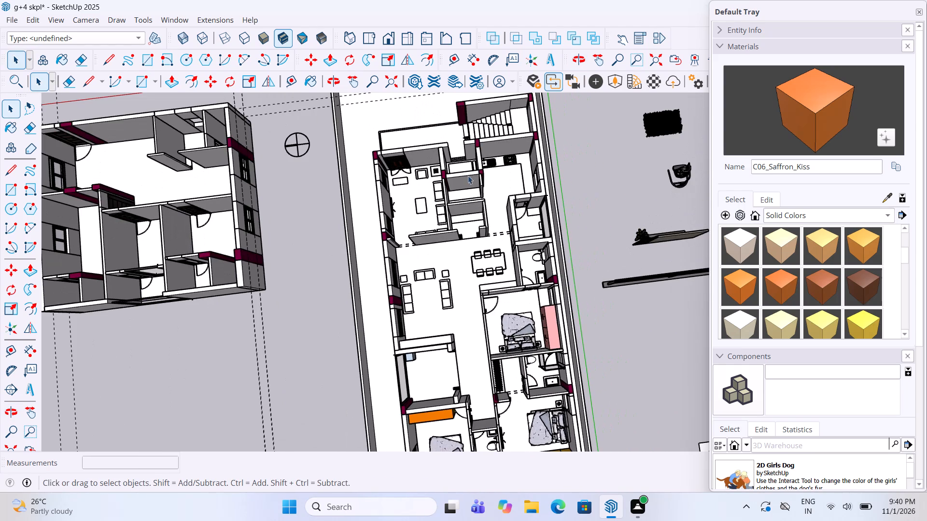
{"action": "scroll", "coordinate": [460, 194], "scroll_direction": "down", "scroll_amount": 4}
{"action": "scroll", "coordinate": [58, 209], "scroll_direction": "up", "scroll_amount": 2}
{"action": "scroll", "coordinate": [628, 207], "scroll_direction": "down", "scroll_amount": 5}
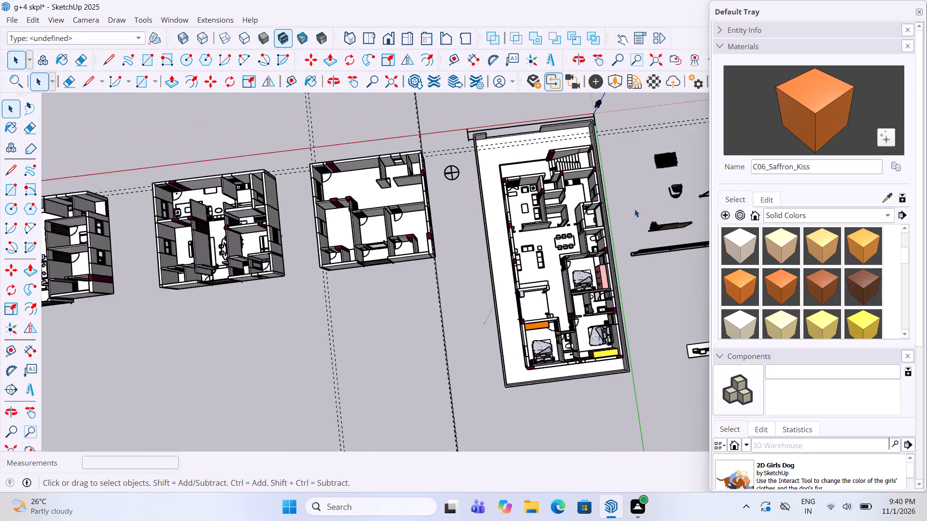
{"action": "scroll", "coordinate": [634, 210], "scroll_direction": "down", "scroll_amount": 5}
{"action": "scroll", "coordinate": [409, 233], "scroll_direction": "up", "scroll_amount": 5}
{"action": "scroll", "coordinate": [346, 195], "scroll_direction": "up", "scroll_amount": 6}
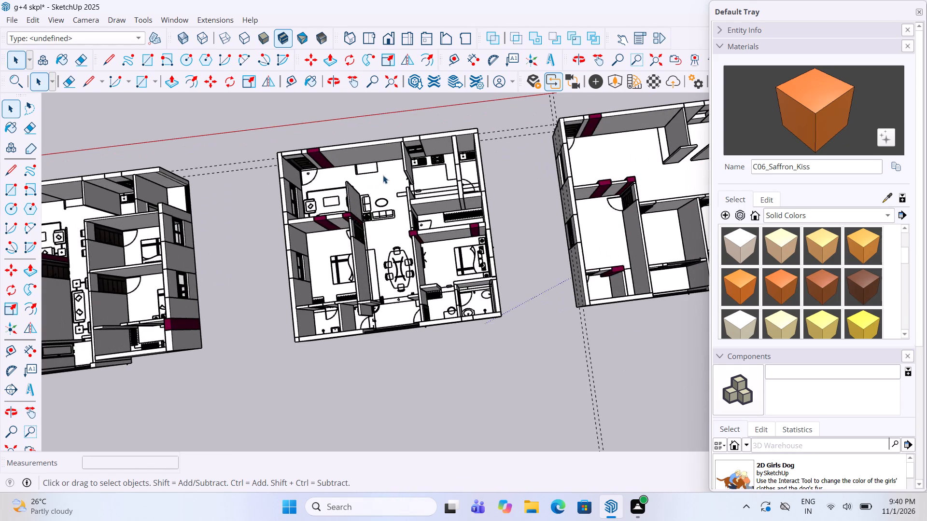
{"action": "scroll", "coordinate": [383, 175], "scroll_direction": "up", "scroll_amount": 3}
{"action": "scroll", "coordinate": [428, 240], "scroll_direction": "down", "scroll_amount": 1}
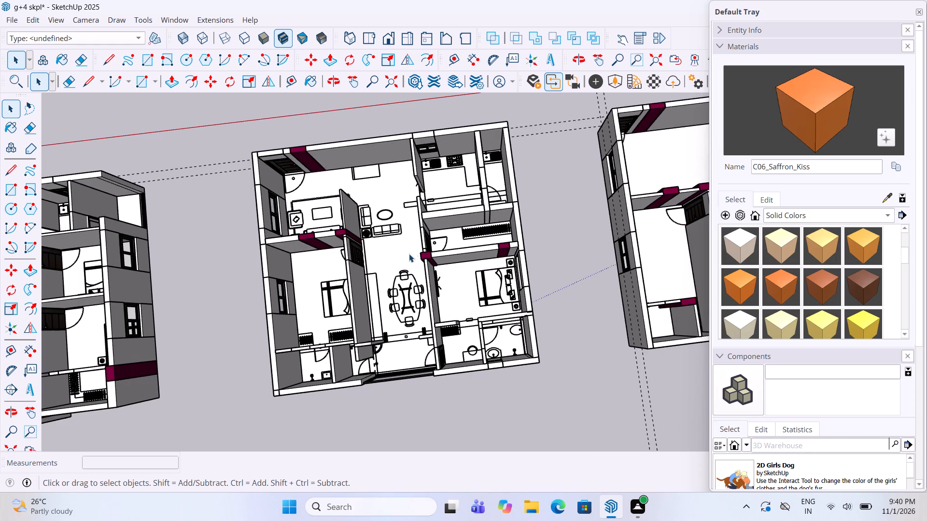
{"action": "scroll", "coordinate": [375, 250], "scroll_direction": "down", "scroll_amount": 16}
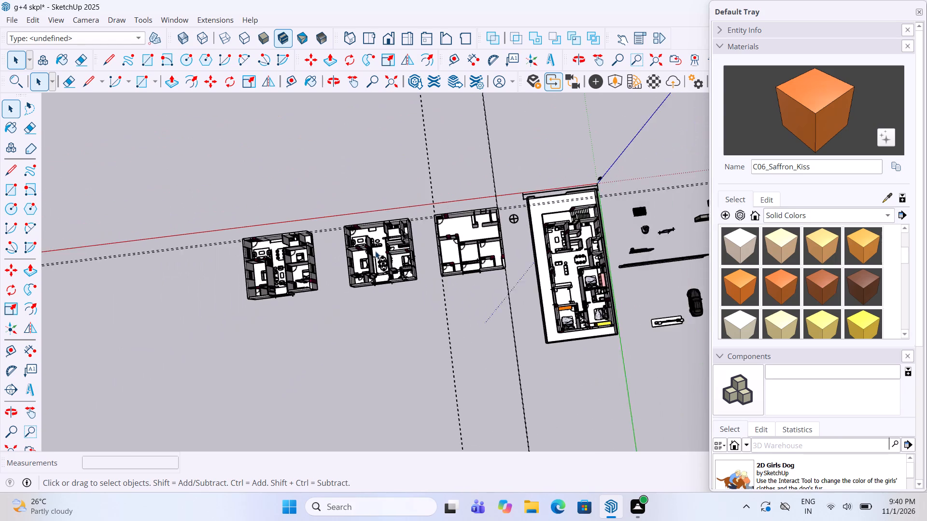
Copy the orange wardrobe about 99' 3 3/8" into the narrow room beside the kitchen on the floor plan with the oval dining table.
{"action": "scroll", "coordinate": [548, 343], "scroll_direction": "up", "scroll_amount": 4}
{"action": "scroll", "coordinate": [552, 273], "scroll_direction": "up", "scroll_amount": 9}
{"action": "middle_click_drag", "start_coordinate": [548, 312], "coordinate": [548, 295]}
{"action": "scroll", "coordinate": [548, 312], "scroll_direction": "up", "scroll_amount": 1}
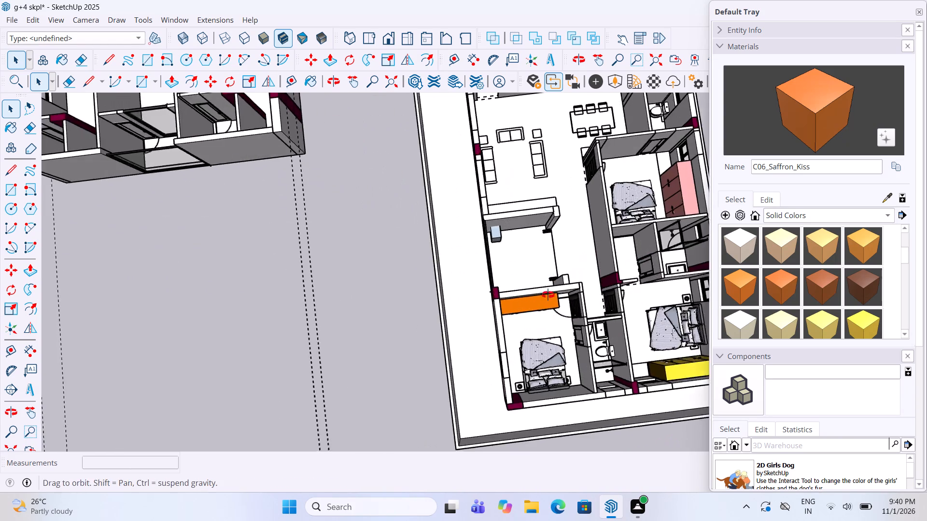
{"action": "middle_click_drag", "start_coordinate": [548, 295], "coordinate": [540, 241]}
{"action": "scroll", "coordinate": [559, 333], "scroll_direction": "up", "scroll_amount": 5}
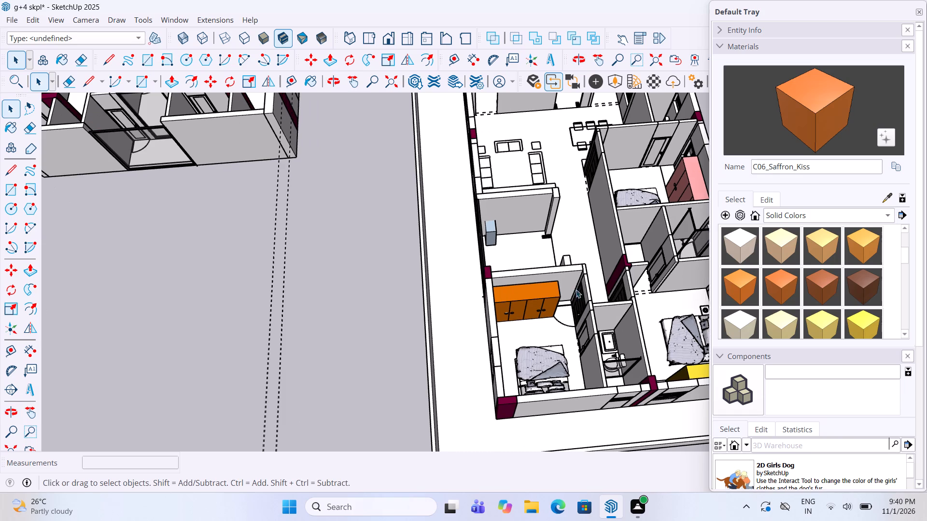
{"action": "scroll", "coordinate": [576, 289], "scroll_direction": "up", "scroll_amount": 10}
{"action": "left_click", "coordinate": [485, 307]}
{"action": "key", "text": "m"}
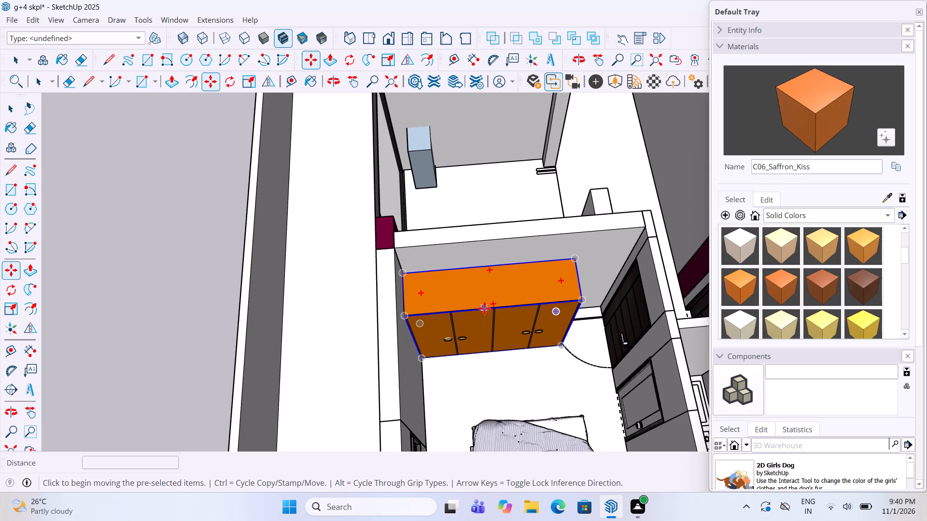
{"action": "left_click_drag", "start_coordinate": [423, 362], "coordinate": [427, 358]}
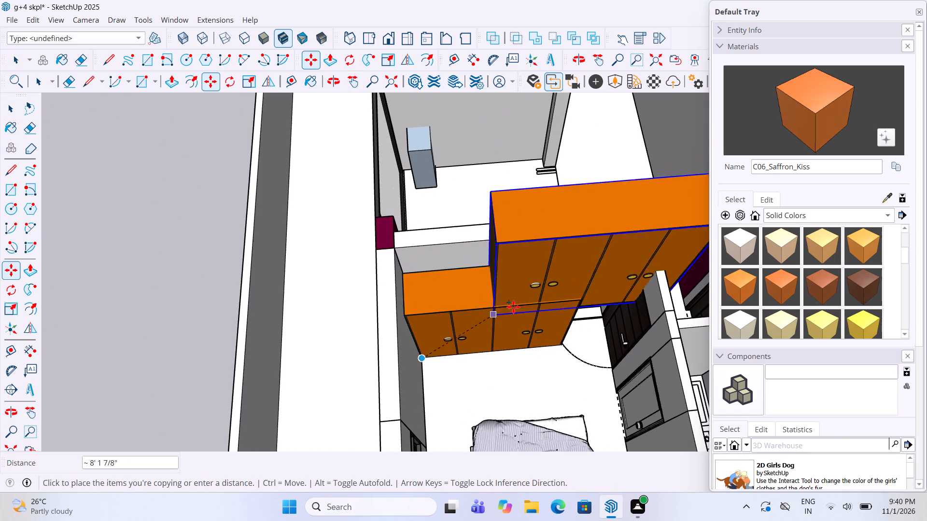
{"action": "scroll", "coordinate": [513, 307], "scroll_direction": "down", "scroll_amount": 10}
{"action": "scroll", "coordinate": [587, 250], "scroll_direction": "down", "scroll_amount": 13}
{"action": "scroll", "coordinate": [255, 167], "scroll_direction": "up", "scroll_amount": 3}
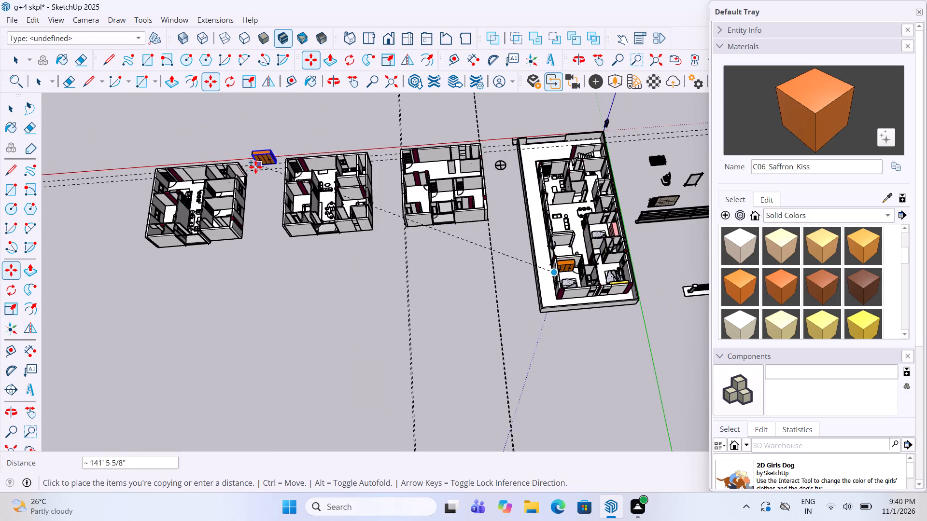
{"action": "scroll", "coordinate": [255, 167], "scroll_direction": "up", "scroll_amount": 2}
{"action": "scroll", "coordinate": [278, 200], "scroll_direction": "up", "scroll_amount": 5}
{"action": "scroll", "coordinate": [339, 212], "scroll_direction": "up", "scroll_amount": 7}
{"action": "middle_click_drag", "start_coordinate": [339, 212], "coordinate": [350, 312]}
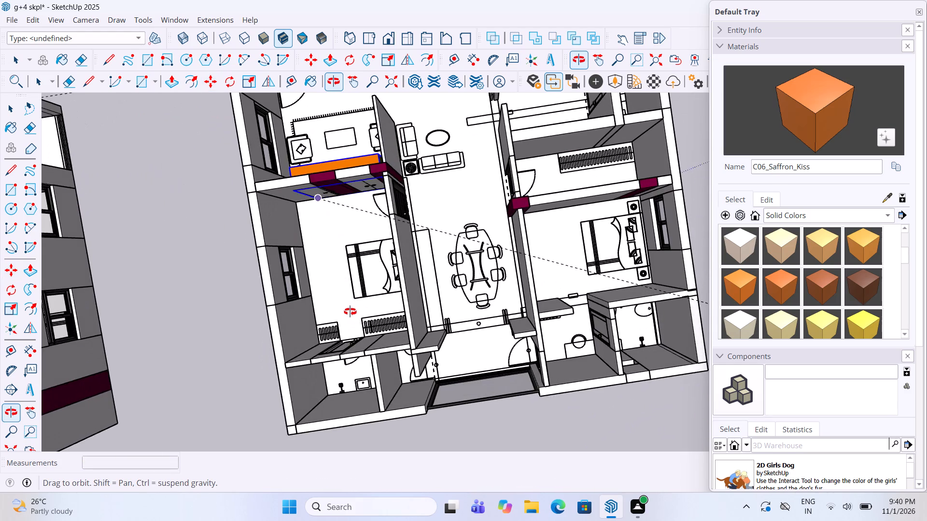
{"action": "middle_click_drag", "start_coordinate": [350, 312], "coordinate": [340, 283]}
{"action": "scroll", "coordinate": [616, 147], "scroll_direction": "up", "scroll_amount": 3}
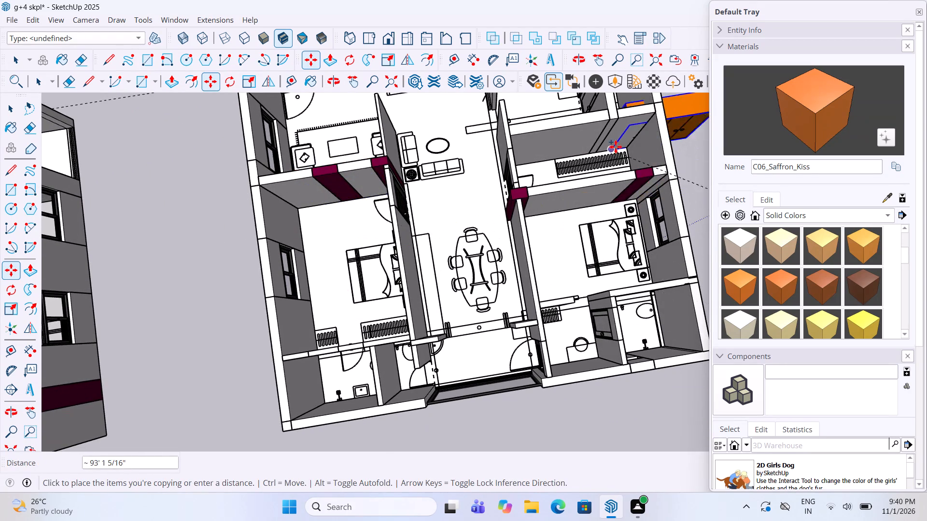
{"action": "scroll", "coordinate": [616, 147], "scroll_direction": "up", "scroll_amount": 7}
{"action": "left_click", "coordinate": [444, 211]}
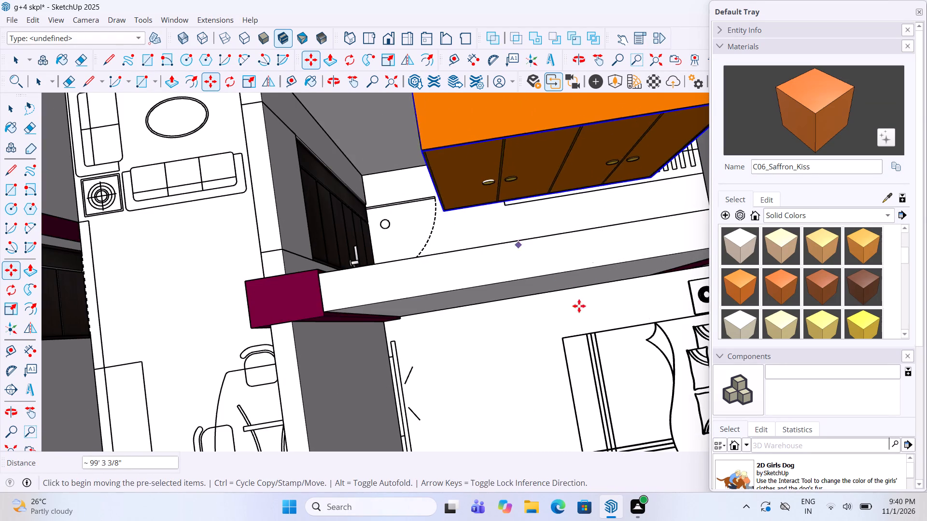
Move the copied orange wardrobe about 1' 11 5/8" into the room's back corner, over the wardrobe symbol on the plan.
{"action": "scroll", "coordinate": [575, 298], "scroll_direction": "down", "scroll_amount": 3}
{"action": "middle_click_drag", "start_coordinate": [597, 343], "coordinate": [430, 277]}
{"action": "scroll", "coordinate": [425, 268], "scroll_direction": "down", "scroll_amount": 6}
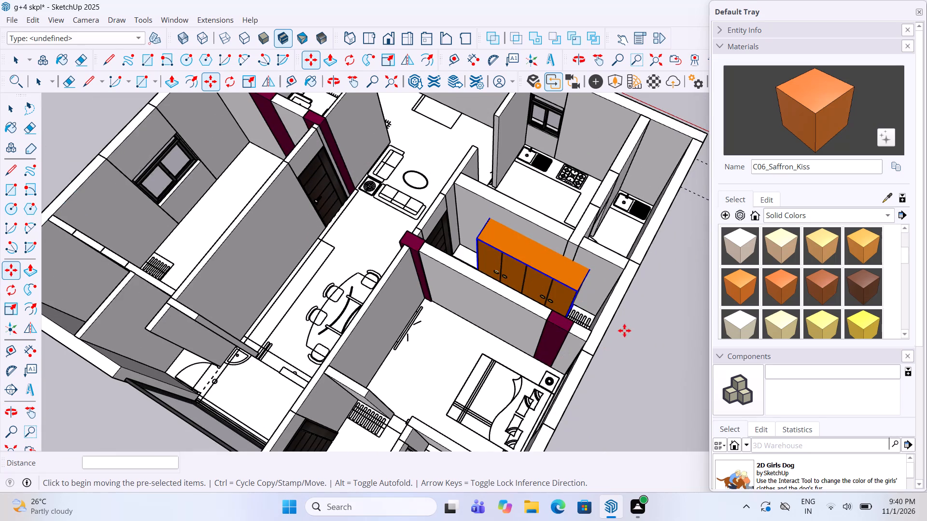
{"action": "scroll", "coordinate": [587, 311], "scroll_direction": "up", "scroll_amount": 6}
{"action": "middle_click_drag", "start_coordinate": [584, 323], "coordinate": [571, 322]}
{"action": "scroll", "coordinate": [570, 322], "scroll_direction": "up", "scroll_amount": 3}
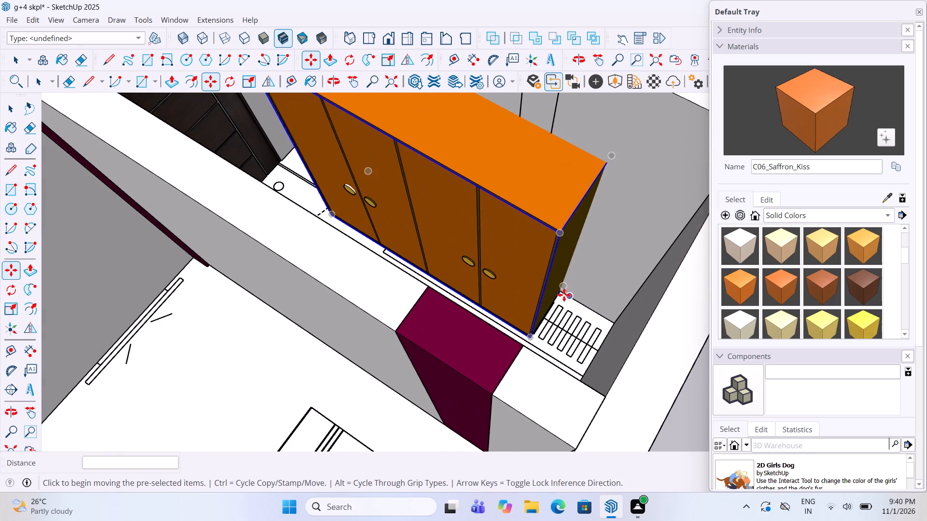
{"action": "scroll", "coordinate": [564, 295], "scroll_direction": "up", "scroll_amount": 4}
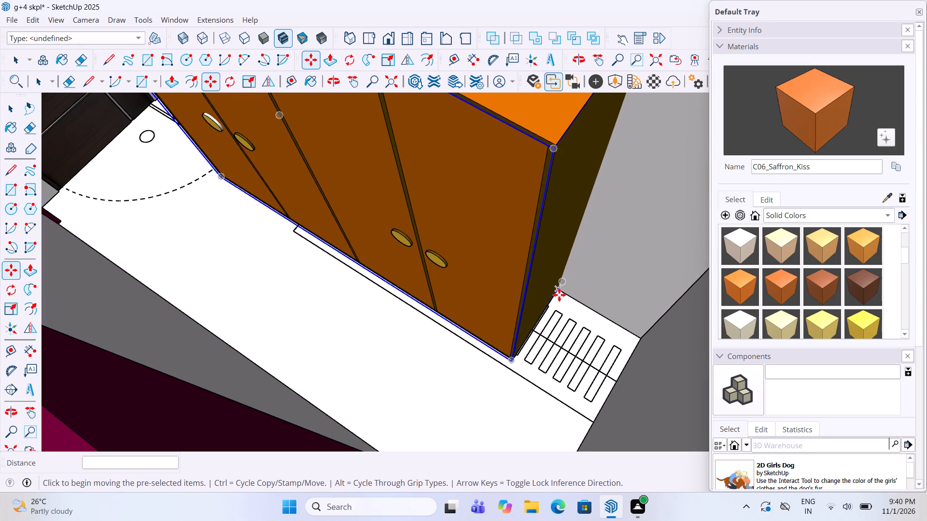
{"action": "middle_click_drag", "start_coordinate": [545, 310], "coordinate": [530, 299]}
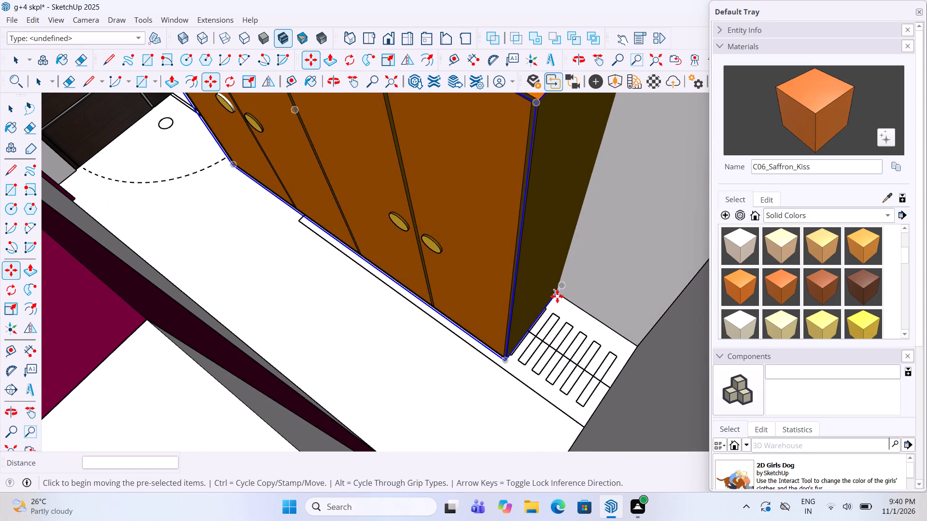
{"action": "left_click", "coordinate": [557, 296]}
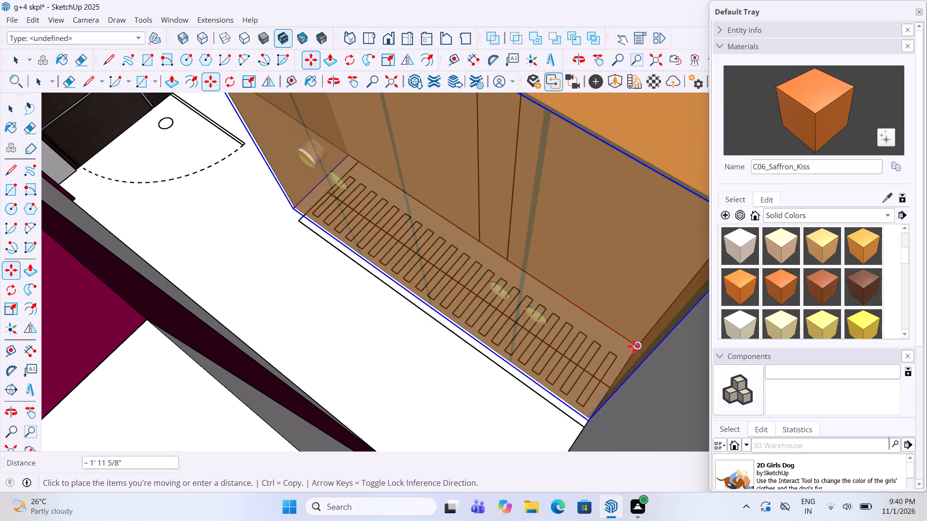
{"action": "left_click", "coordinate": [634, 346]}
Copy the orange wardrobe about 29' 9 1/2" into the bedroom across the dining area, over the wardrobe symbol along the bathroom wall.
{"action": "scroll", "coordinate": [630, 375], "scroll_direction": "down", "scroll_amount": 5}
{"action": "middle_click_drag", "start_coordinate": [400, 320], "coordinate": [497, 358]}
{"action": "scroll", "coordinate": [488, 300], "scroll_direction": "down", "scroll_amount": 16}
{"action": "middle_click_drag", "start_coordinate": [488, 300], "coordinate": [522, 318]}
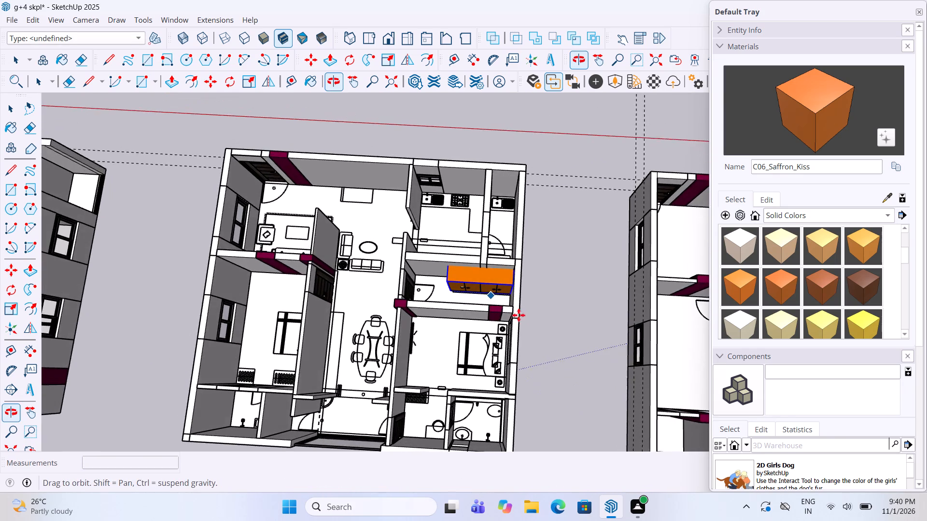
{"action": "scroll", "coordinate": [514, 308], "scroll_direction": "up", "scroll_amount": 7}
{"action": "scroll", "coordinate": [424, 285], "scroll_direction": "up", "scroll_amount": 4}
{"action": "key", "text": "m"}
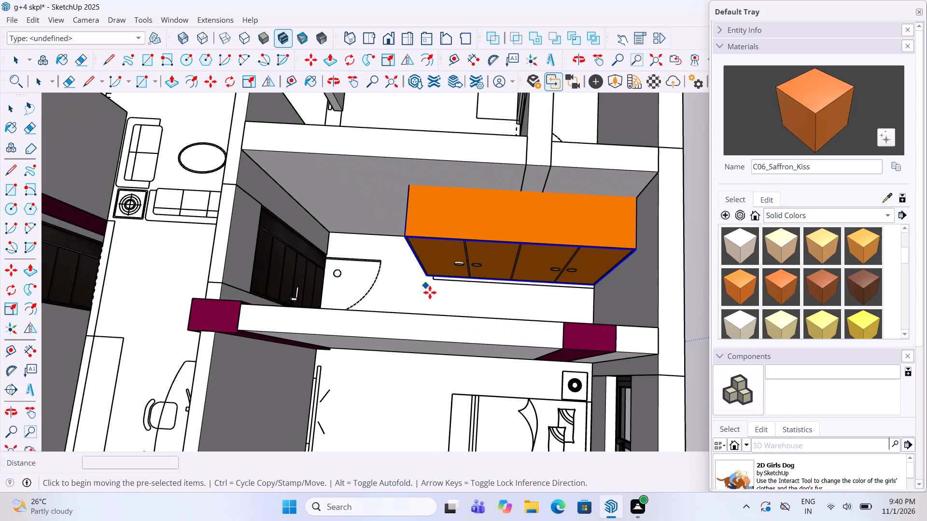
{"action": "left_click", "coordinate": [423, 280], "text": "ctrl"}
{"action": "scroll", "coordinate": [640, 231], "scroll_direction": "down", "scroll_amount": 8}
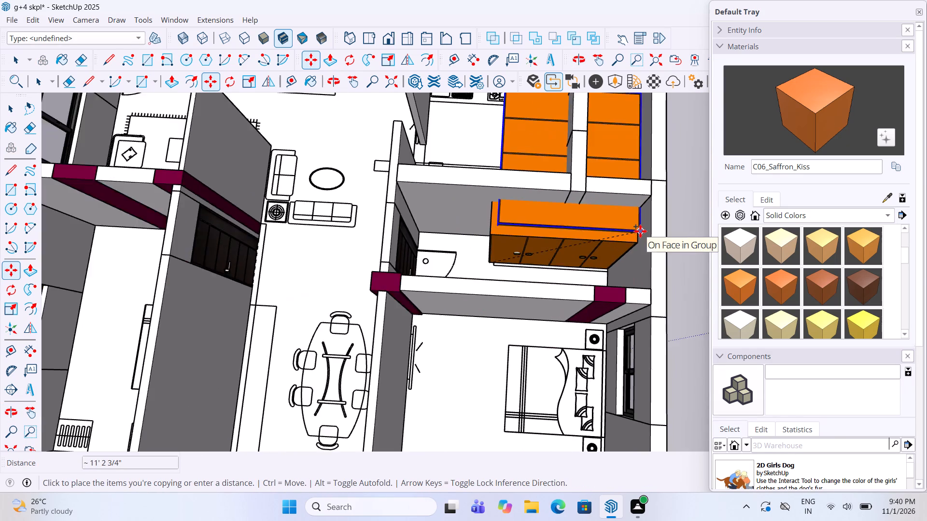
{"action": "scroll", "coordinate": [640, 231], "scroll_direction": "down", "scroll_amount": 8}
{"action": "scroll", "coordinate": [411, 302], "scroll_direction": "up", "scroll_amount": 13}
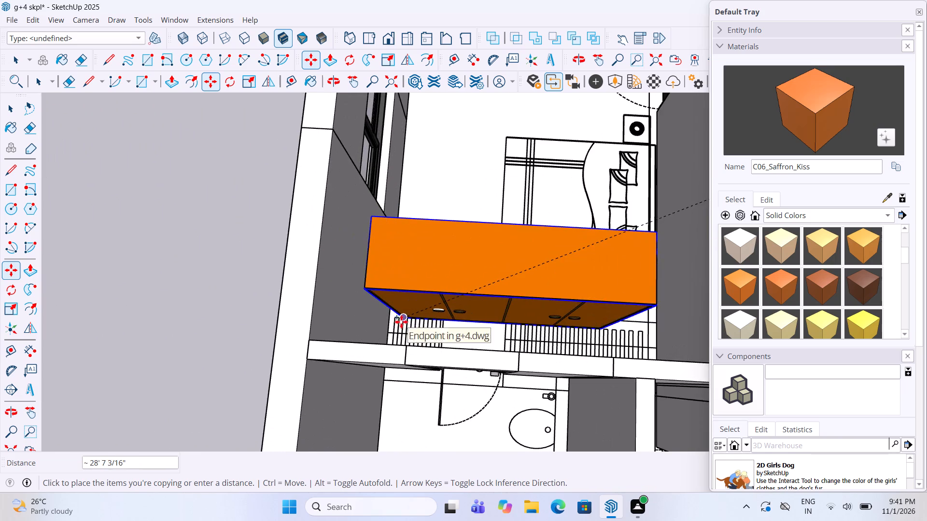
{"action": "middle_click_drag", "start_coordinate": [402, 323], "coordinate": [405, 331]}
{"action": "middle_click_drag", "start_coordinate": [405, 334], "coordinate": [405, 339]}
{"action": "scroll", "coordinate": [396, 354], "scroll_direction": "up", "scroll_amount": 3}
{"action": "left_click", "coordinate": [391, 350]}
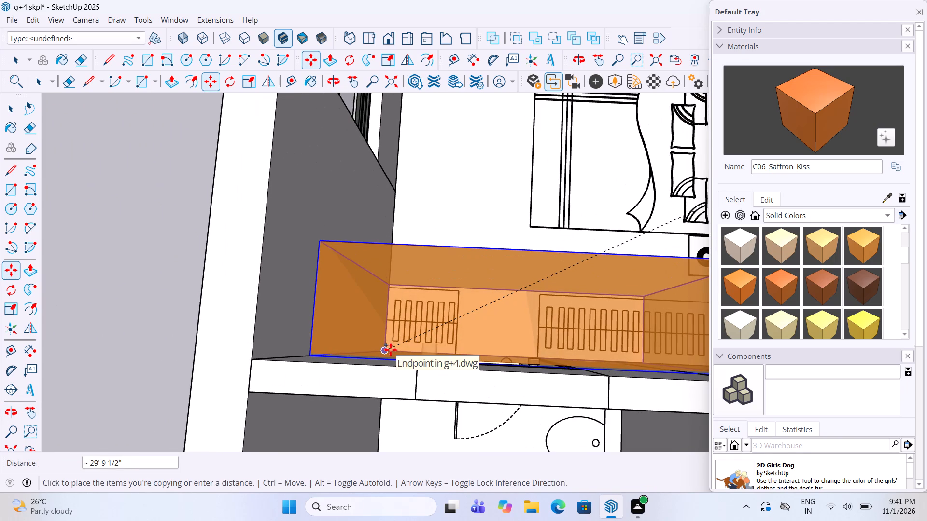
Mirror the newly copied orange wardrobe front to back so its doors face the bed.
{"action": "scroll", "coordinate": [398, 361], "scroll_direction": "down", "scroll_amount": 6}
{"action": "middle_click_drag", "start_coordinate": [238, 285], "coordinate": [892, 159]}
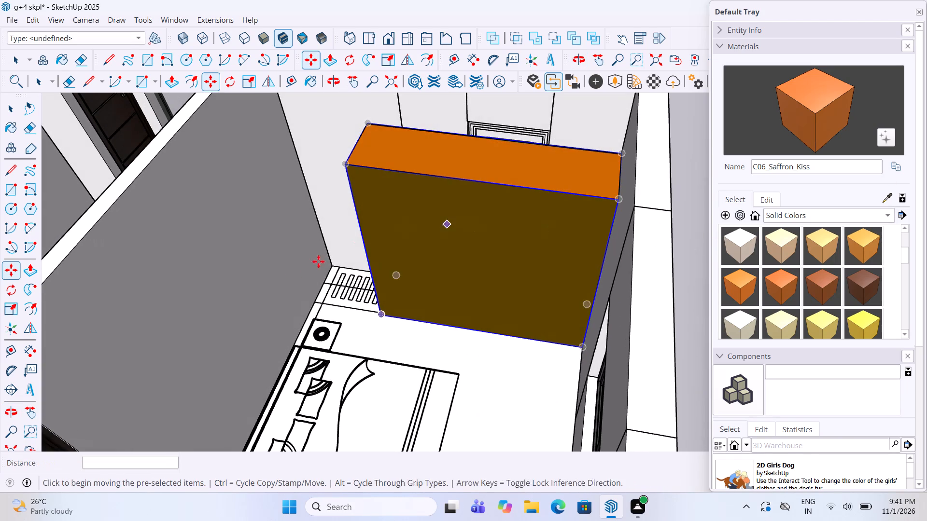
{"action": "left_click", "coordinate": [32, 333]}
{"action": "left_click", "coordinate": [421, 227]}
{"action": "scroll", "coordinate": [421, 226], "scroll_direction": "down", "scroll_amount": 4}
{"action": "key", "text": "space"}
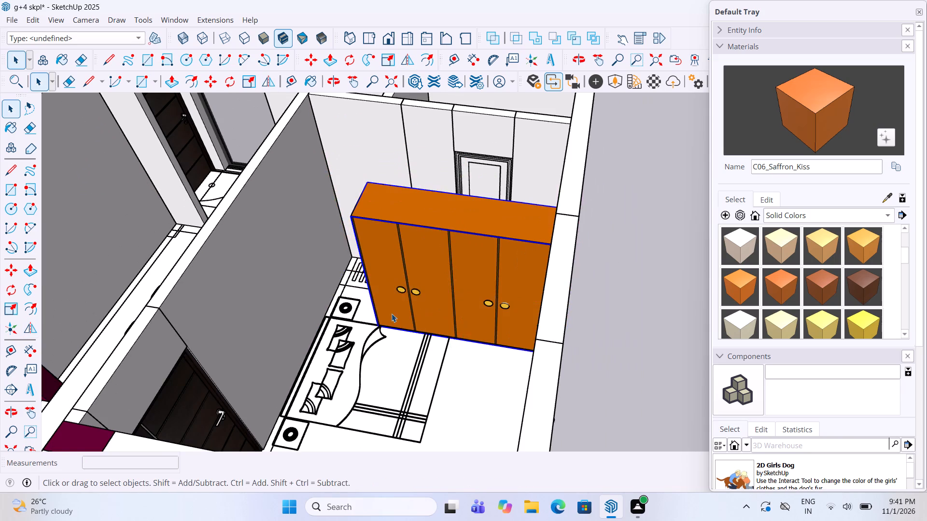
Move the mirrored wardrobe about 3' 5 1/2" along the bathroom wall into the bedroom corner, over its plan symbol.
{"action": "middle_click_drag", "start_coordinate": [393, 314], "coordinate": [594, 379]}
{"action": "scroll", "coordinate": [388, 379], "scroll_direction": "up", "scroll_amount": 3}
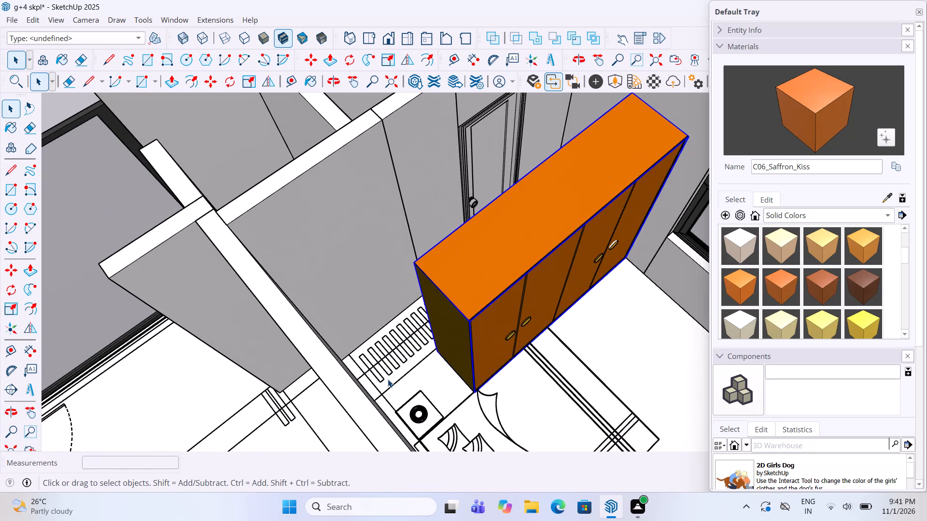
{"action": "key", "text": "m"}
{"action": "left_click", "coordinate": [435, 355]}
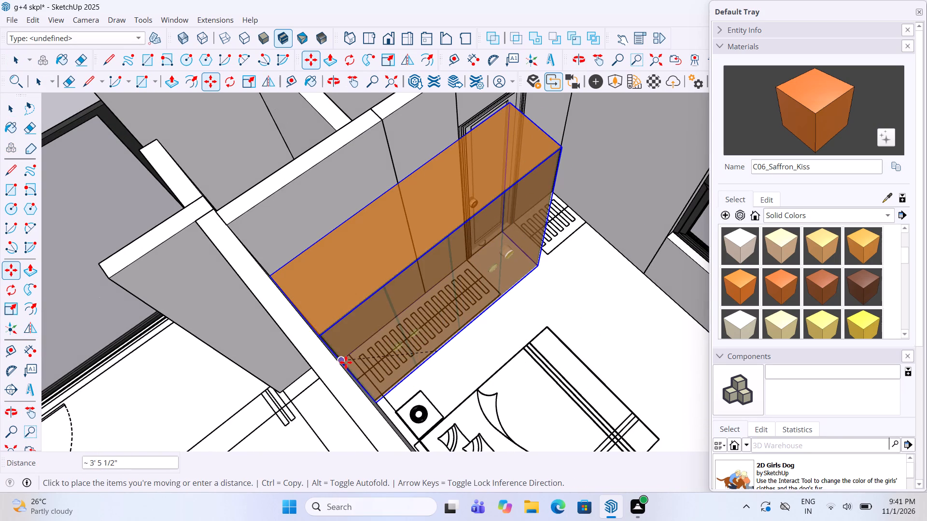
{"action": "left_click", "coordinate": [346, 362]}
{"action": "key", "text": "space"}
{"action": "left_click", "coordinate": [559, 353]}
Scale the wardrobe narrower along the green axis so its end clears the door in the bathroom wall.
{"action": "scroll", "coordinate": [557, 351], "scroll_direction": "down", "scroll_amount": 2}
{"action": "middle_click_drag", "start_coordinate": [545, 344], "coordinate": [351, 290]}
{"action": "scroll", "coordinate": [544, 217], "scroll_direction": "up", "scroll_amount": 1}
{"action": "left_click", "coordinate": [507, 240]}
{"action": "middle_click_drag", "start_coordinate": [522, 242], "coordinate": [394, 205]}
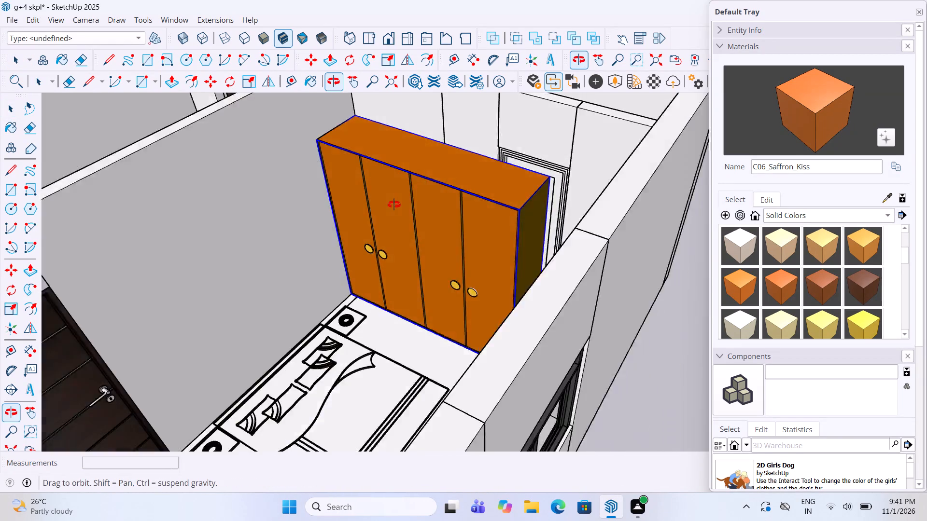
{"action": "middle_click_drag", "start_coordinate": [394, 205], "coordinate": [408, 236]}
{"action": "scroll", "coordinate": [482, 286], "scroll_direction": "up", "scroll_amount": 3}
{"action": "key", "text": "s"}
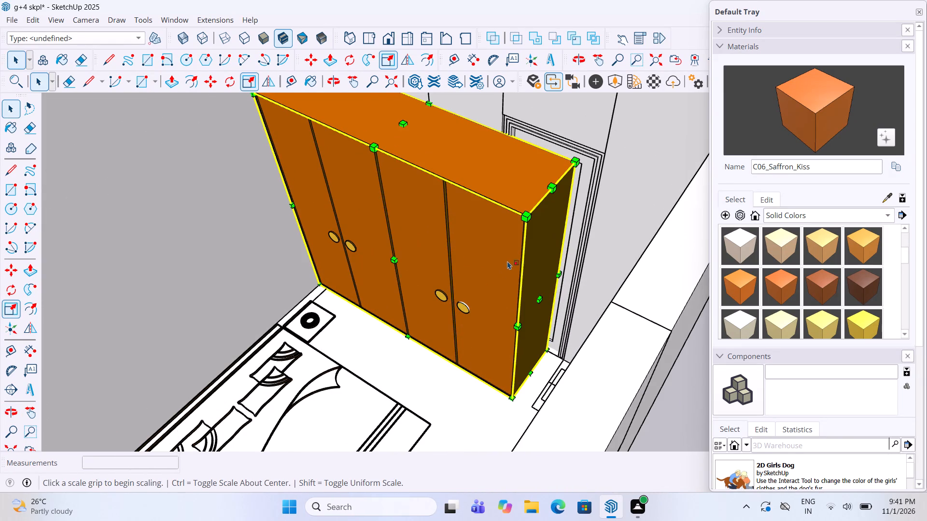
{"action": "left_click_drag", "start_coordinate": [537, 298], "coordinate": [486, 260]}
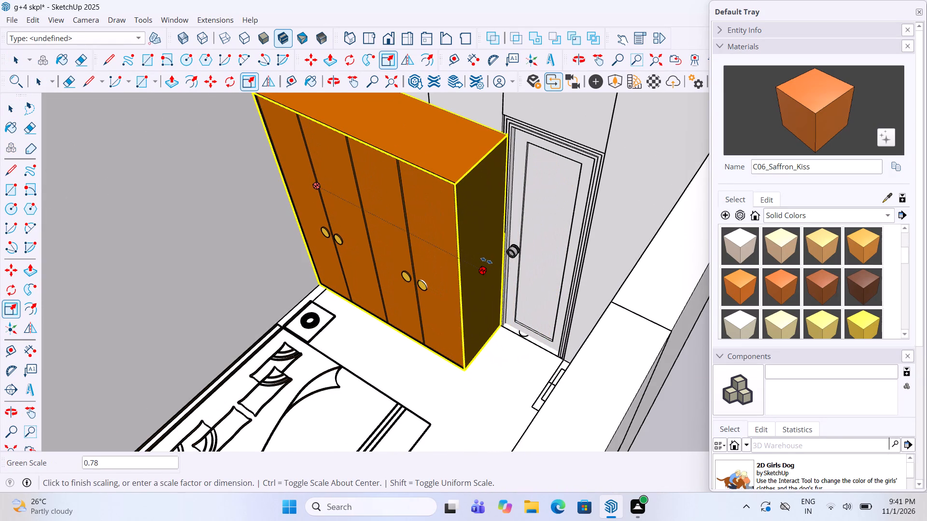
{"action": "left_click_drag", "start_coordinate": [486, 260], "coordinate": [481, 256]}
{"action": "key", "text": "space"}
{"action": "left_click", "coordinate": [497, 384]}
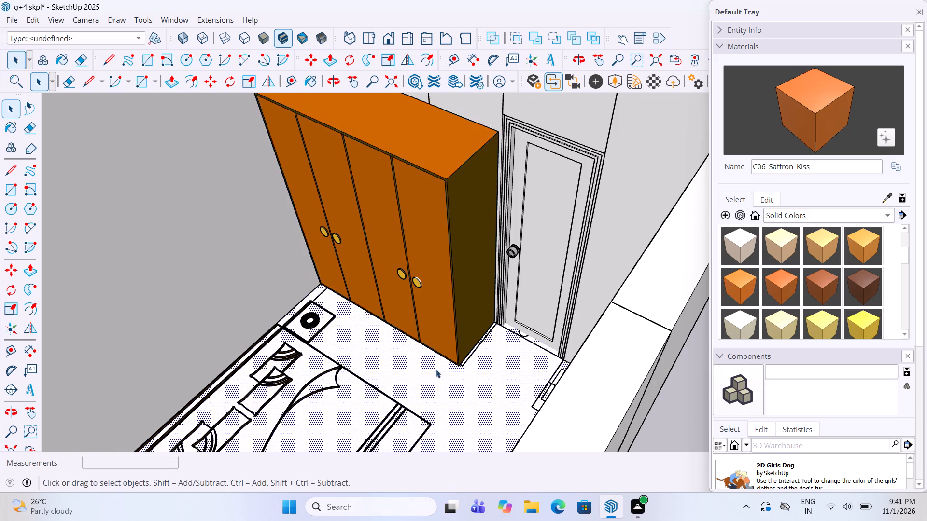
Examine the neighbouring floor plans for the next bedroom with a marked wardrobe position.
{"action": "scroll", "coordinate": [334, 338], "scroll_direction": "down", "scroll_amount": 1}
{"action": "middle_click_drag", "start_coordinate": [334, 338], "coordinate": [491, 318]}
{"action": "scroll", "coordinate": [490, 319], "scroll_direction": "down", "scroll_amount": 17}
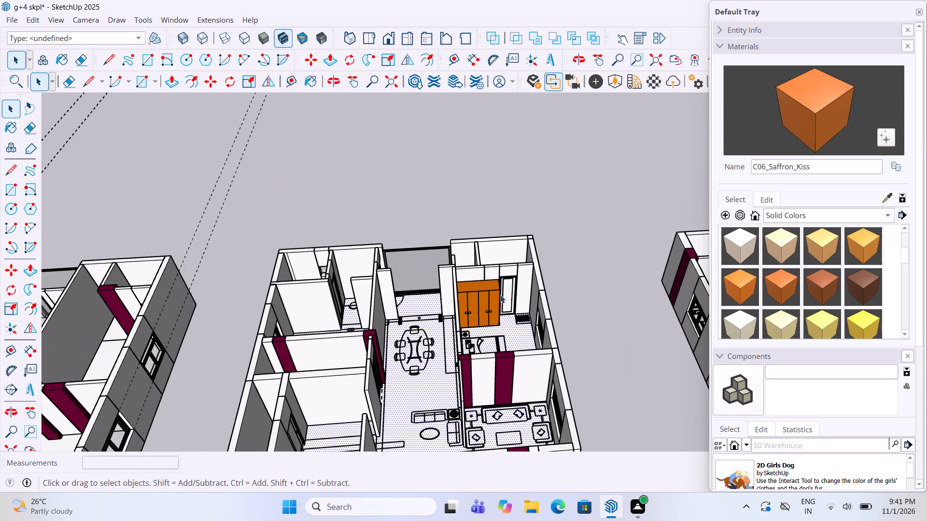
{"action": "left_click", "coordinate": [588, 180]}
{"action": "middle_click_drag", "start_coordinate": [528, 380], "coordinate": [534, 480]}
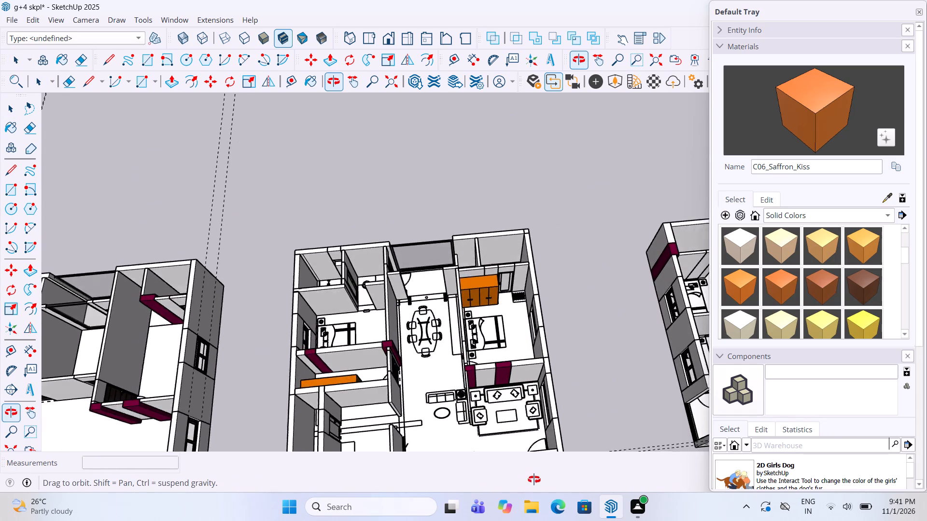
{"action": "middle_click_drag", "start_coordinate": [534, 480], "coordinate": [521, 489]}
{"action": "middle_click_drag", "start_coordinate": [460, 502], "coordinate": [441, 499]}
{"action": "middle_click_drag", "start_coordinate": [397, 277], "coordinate": [398, 276]}
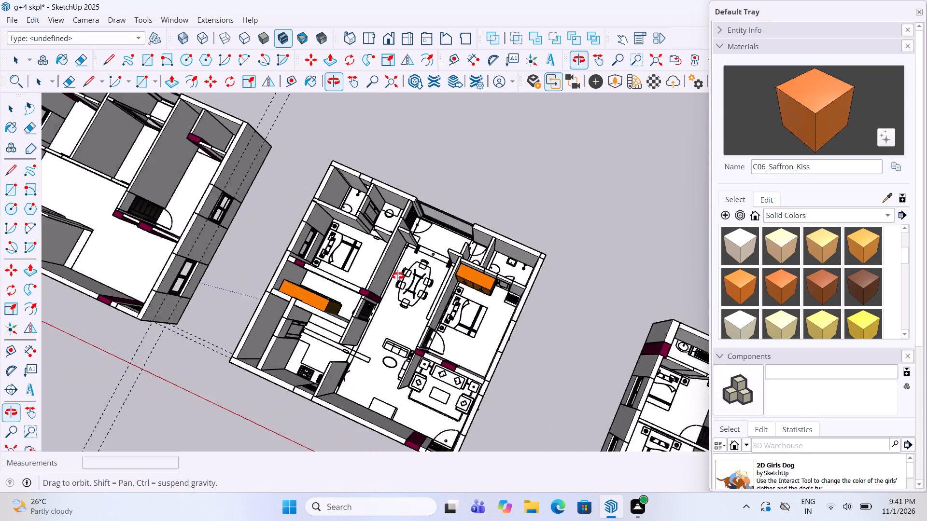
{"action": "middle_click_drag", "start_coordinate": [398, 276], "coordinate": [408, 261]}
{"action": "scroll", "coordinate": [415, 267], "scroll_direction": "down", "scroll_amount": 9}
{"action": "scroll", "coordinate": [555, 372], "scroll_direction": "up", "scroll_amount": 5}
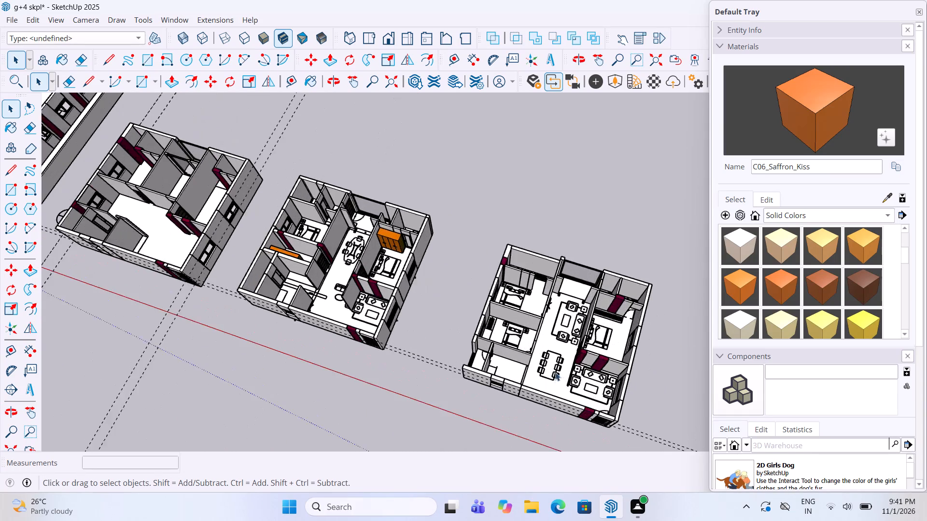
{"action": "scroll", "coordinate": [574, 364], "scroll_direction": "up", "scroll_amount": 6}
{"action": "middle_click", "coordinate": [574, 364]}
{"action": "scroll", "coordinate": [574, 363], "scroll_direction": "down", "scroll_amount": 6}
{"action": "scroll", "coordinate": [662, 302], "scroll_direction": "up", "scroll_amount": 3}
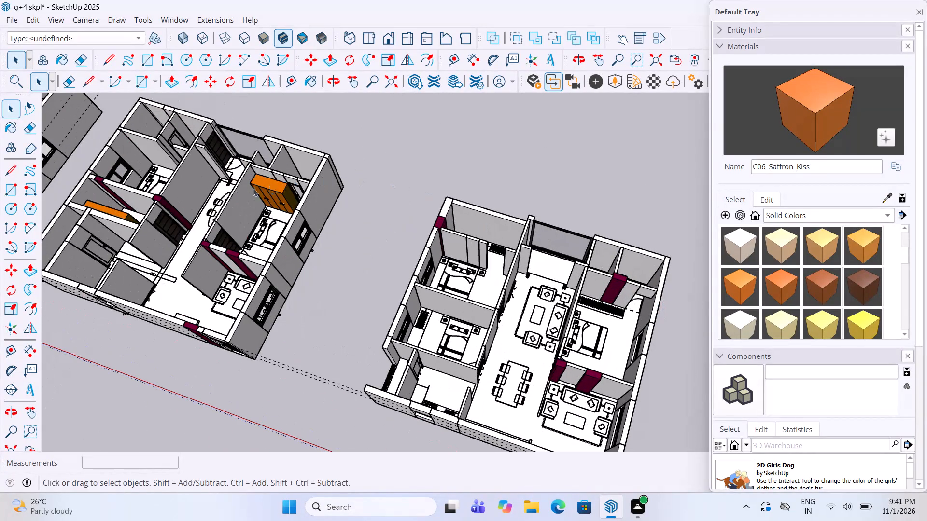
Copy the narrowed orange wardrobe about 62' 7 7/16" into the bedroom beside the sofa room on the plan with the rectangular dining table.
{"action": "middle_click_drag", "start_coordinate": [233, 191], "coordinate": [299, 185]}
{"action": "scroll", "coordinate": [231, 211], "scroll_direction": "up", "scroll_amount": 3}
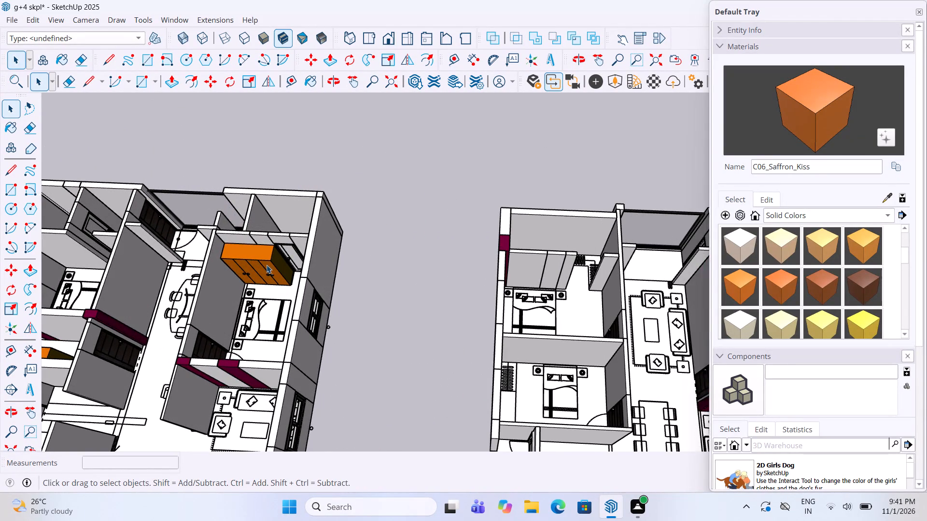
{"action": "left_click", "coordinate": [267, 265]}
{"action": "scroll", "coordinate": [281, 288], "scroll_direction": "up", "scroll_amount": 5}
{"action": "key", "text": "m"}
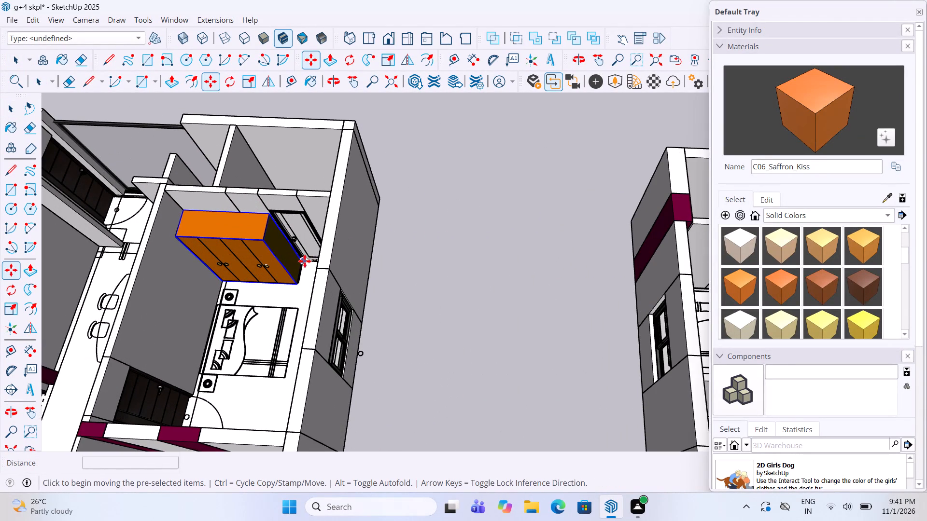
{"action": "left_click", "coordinate": [303, 262]}
{"action": "scroll", "coordinate": [227, 280], "scroll_direction": "down", "scroll_amount": 7}
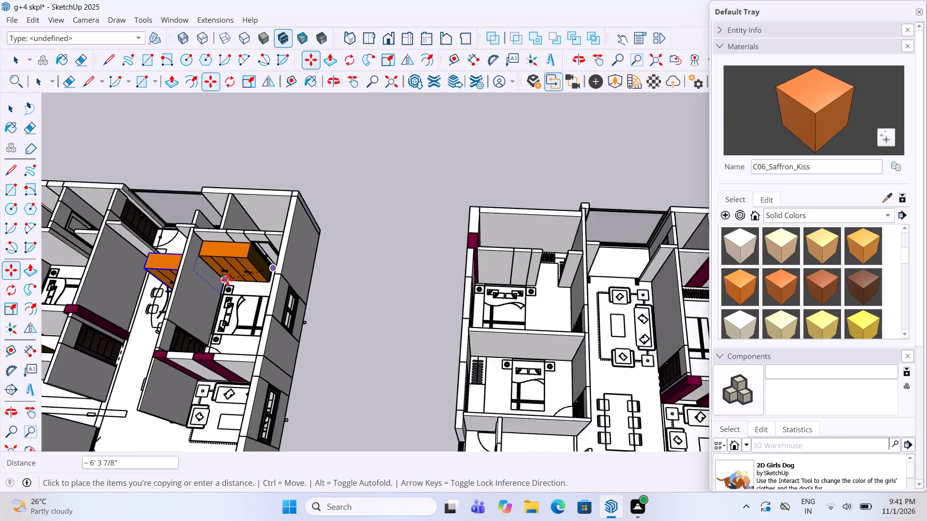
{"action": "scroll", "coordinate": [227, 280], "scroll_direction": "down", "scroll_amount": 3}
{"action": "scroll", "coordinate": [503, 278], "scroll_direction": "up", "scroll_amount": 10}
{"action": "middle_click_drag", "start_coordinate": [605, 292], "coordinate": [444, 233]}
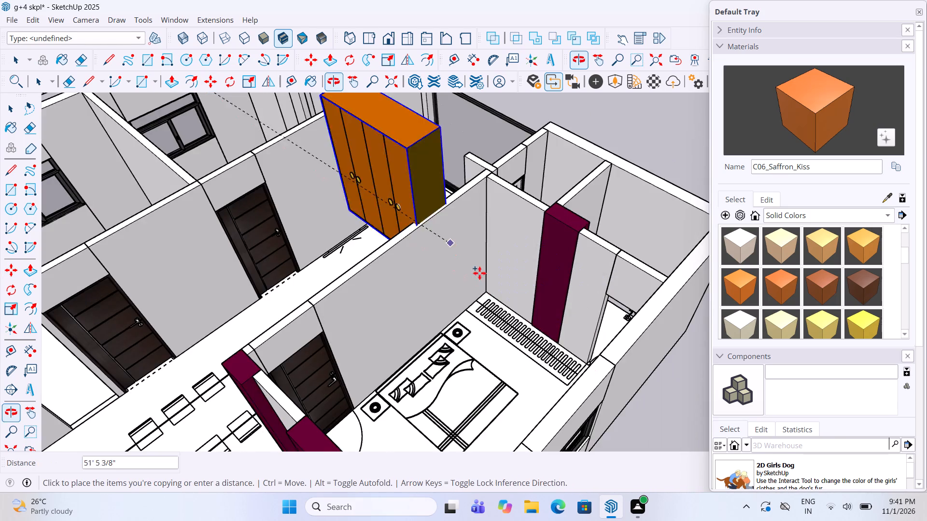
{"action": "scroll", "coordinate": [578, 365], "scroll_direction": "up", "scroll_amount": 4}
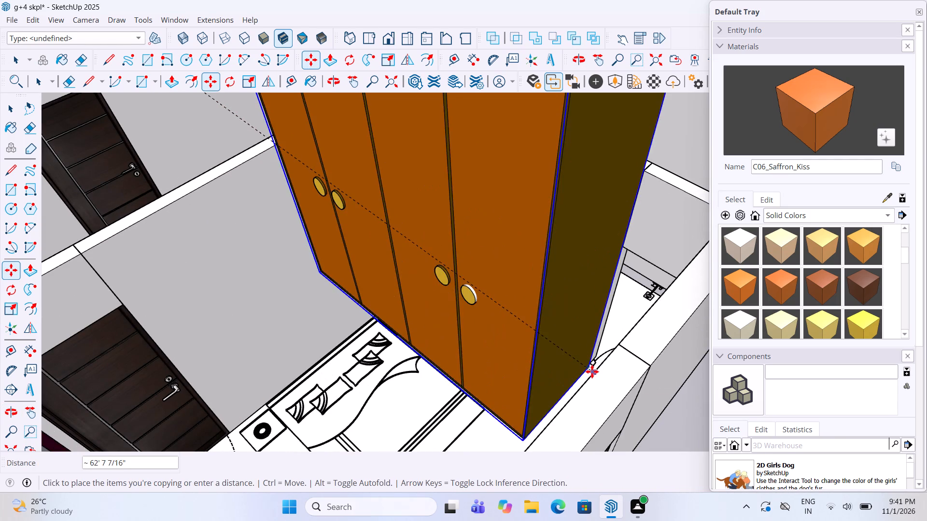
{"action": "left_click", "coordinate": [591, 363]}
Nudge the copied wardrobe's back corner onto the end of the wall beside the bathroom doorway.
{"action": "scroll", "coordinate": [590, 369], "scroll_direction": "up", "scroll_amount": 10}
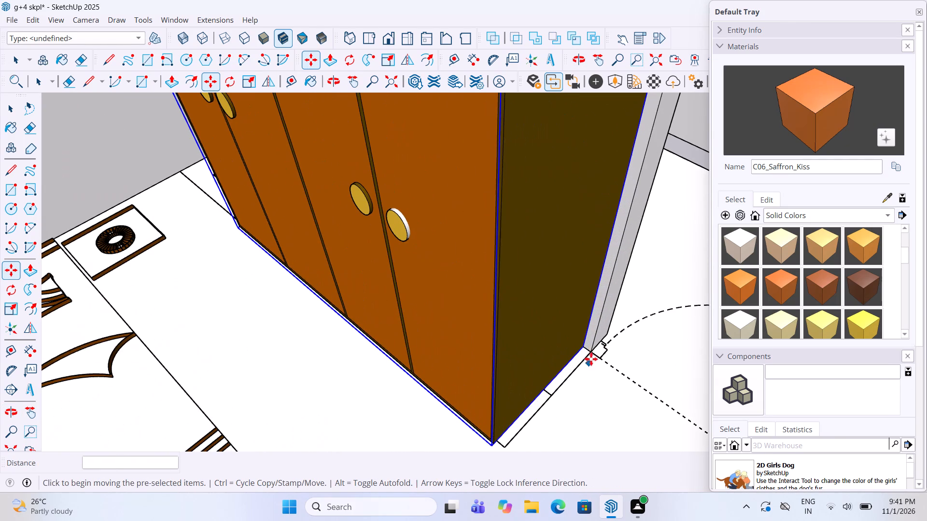
{"action": "left_click", "coordinate": [584, 349]}
{"action": "left_click", "coordinate": [592, 355]}
Stretch the copied wardrobe along the green axis to fill the space up to the bedroom's side wall.
{"action": "scroll", "coordinate": [586, 373], "scroll_direction": "down", "scroll_amount": 4}
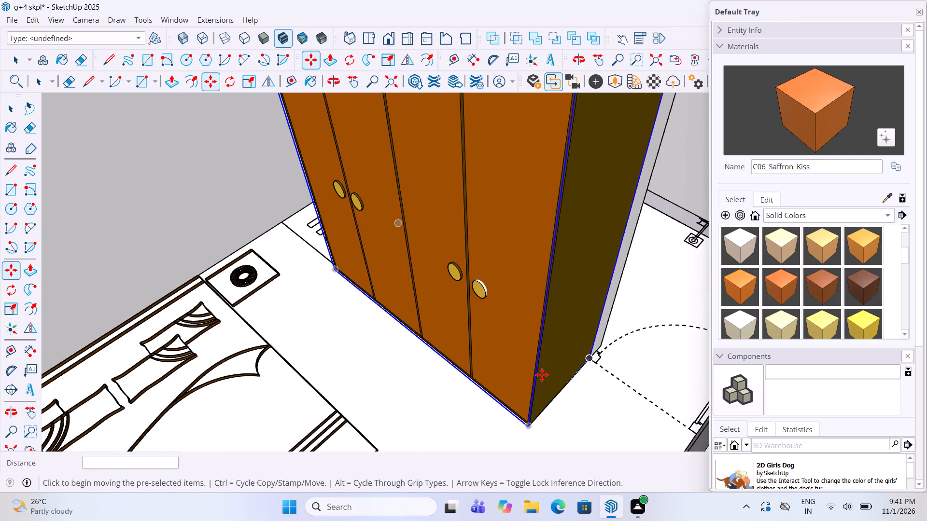
{"action": "scroll", "coordinate": [542, 375], "scroll_direction": "down", "scroll_amount": 5}
{"action": "middle_click_drag", "start_coordinate": [186, 294], "coordinate": [455, 356]}
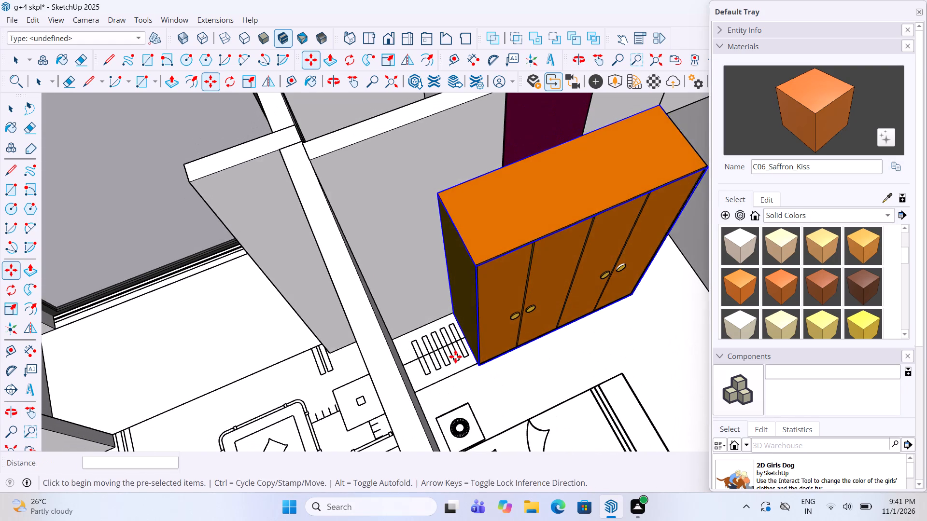
{"action": "key", "text": "s"}
{"action": "scroll", "coordinate": [472, 294], "scroll_direction": "up", "scroll_amount": 4}
{"action": "left_click_drag", "start_coordinate": [454, 297], "coordinate": [400, 306]}
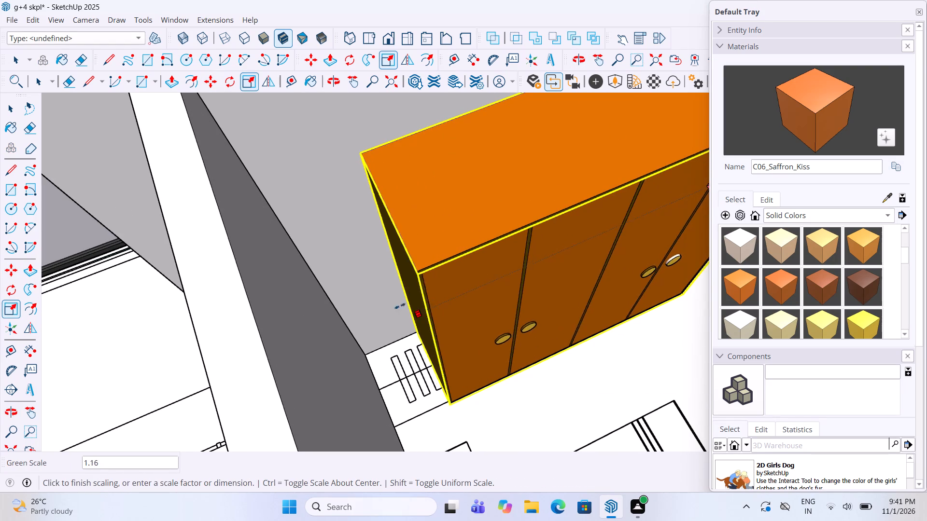
{"action": "left_click_drag", "start_coordinate": [400, 306], "coordinate": [345, 340]}
{"action": "key", "text": "space"}
{"action": "left_click", "coordinate": [565, 451]}
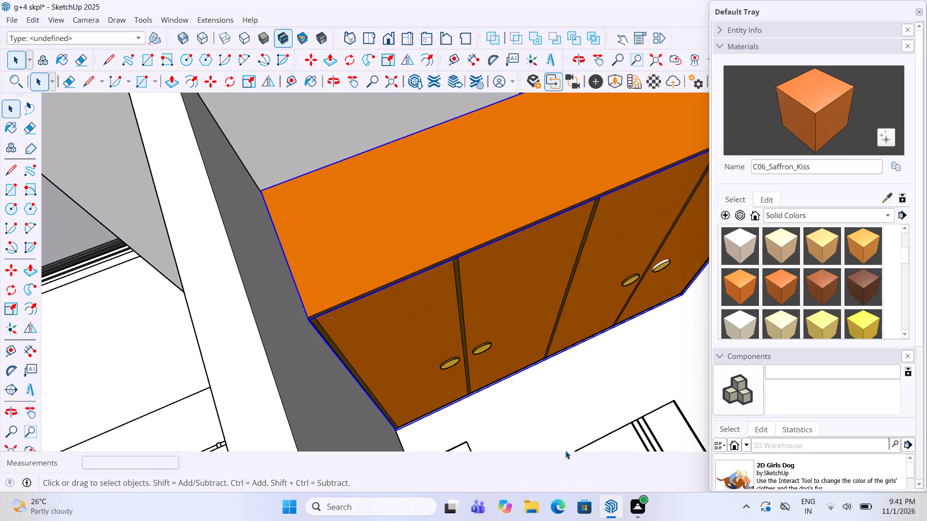
{"action": "scroll", "coordinate": [425, 362], "scroll_direction": "down", "scroll_amount": 6}
{"action": "scroll", "coordinate": [328, 234], "scroll_direction": "down", "scroll_amount": 12}
{"action": "left_click", "coordinate": [548, 170]}
Examine the floor plans, returning to the largest furnished plan to inspect the bathroom beside its dining area.
{"action": "scroll", "coordinate": [548, 170], "scroll_direction": "down", "scroll_amount": 4}
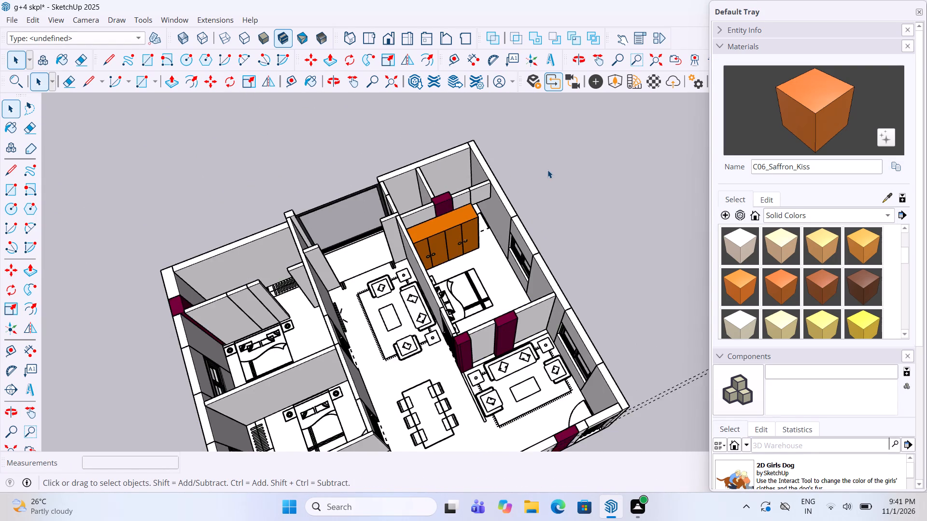
{"action": "middle_click_drag", "start_coordinate": [546, 170], "coordinate": [487, 263]}
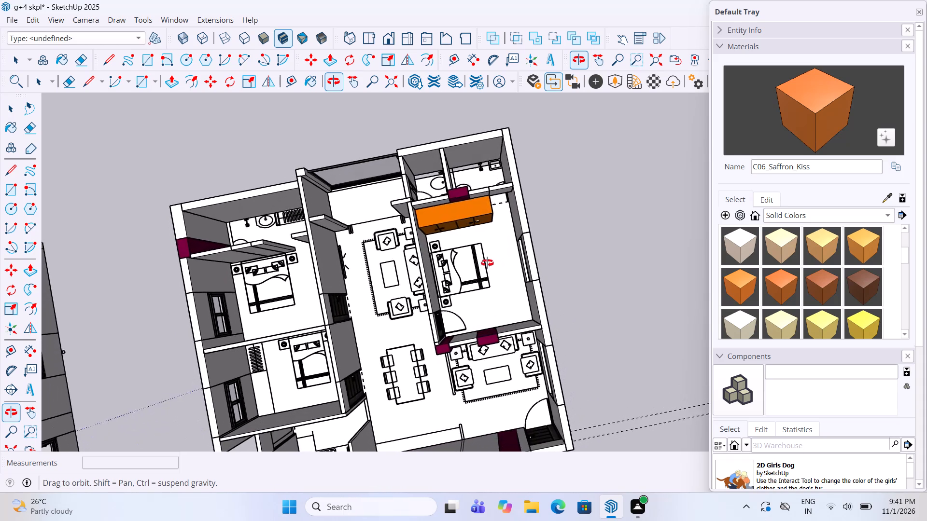
{"action": "middle_click_drag", "start_coordinate": [487, 263], "coordinate": [400, 152]}
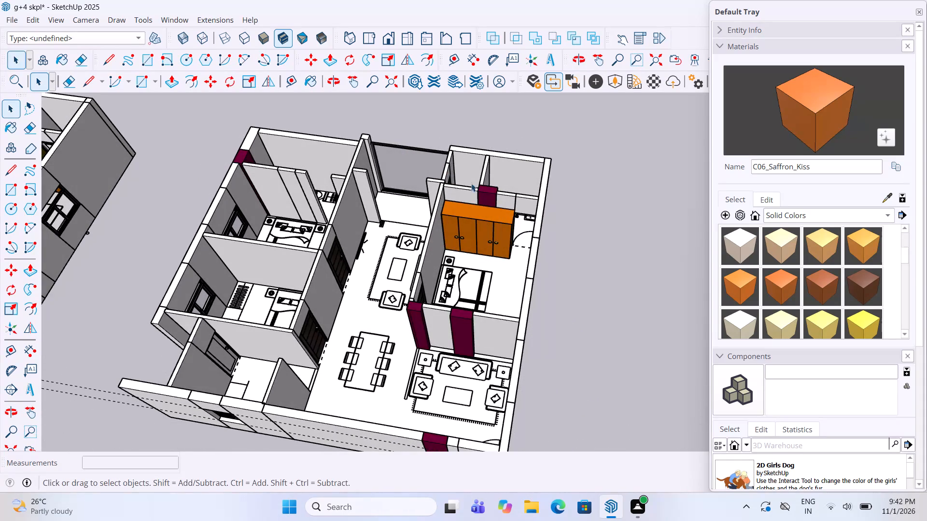
{"action": "scroll", "coordinate": [494, 198], "scroll_direction": "down", "scroll_amount": 1}
{"action": "scroll", "coordinate": [442, 307], "scroll_direction": "down", "scroll_amount": 5}
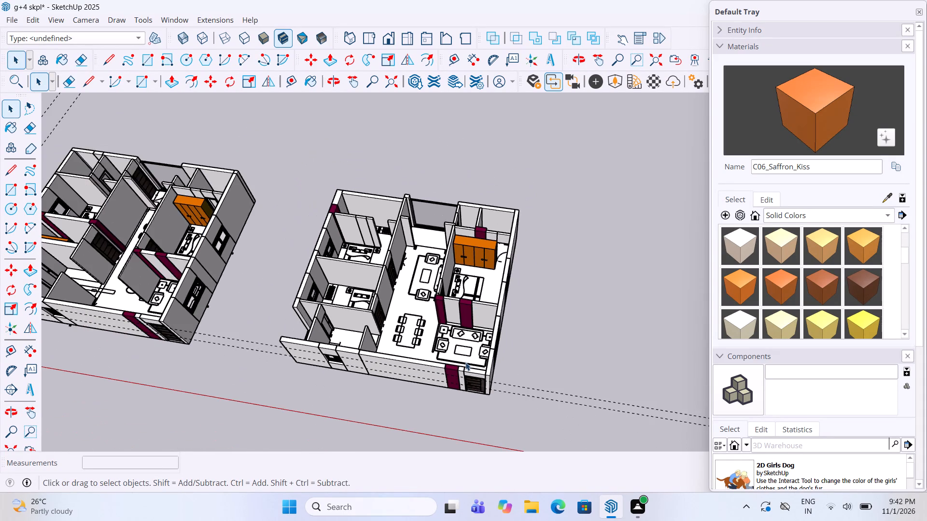
{"action": "scroll", "coordinate": [465, 362], "scroll_direction": "up", "scroll_amount": 3}
{"action": "middle_click_drag", "start_coordinate": [465, 362], "coordinate": [479, 359]}
{"action": "scroll", "coordinate": [639, 162], "scroll_direction": "down", "scroll_amount": 13}
{"action": "scroll", "coordinate": [375, 194], "scroll_direction": "down", "scroll_amount": 6}
{"action": "scroll", "coordinate": [200, 147], "scroll_direction": "up", "scroll_amount": 11}
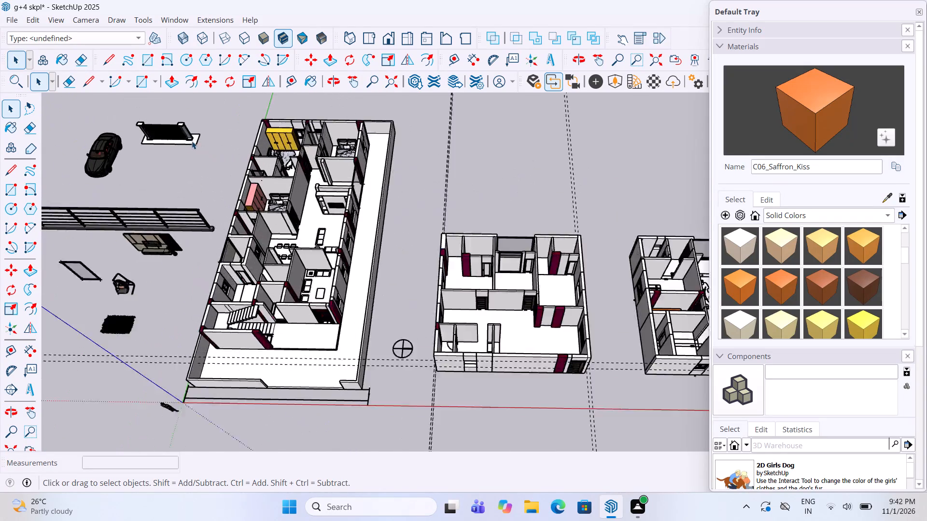
{"action": "scroll", "coordinate": [192, 141], "scroll_direction": "up", "scroll_amount": 1}
{"action": "scroll", "coordinate": [259, 217], "scroll_direction": "up", "scroll_amount": 7}
{"action": "scroll", "coordinate": [315, 297], "scroll_direction": "up", "scroll_amount": 4}
{"action": "middle_click_drag", "start_coordinate": [315, 297], "coordinate": [332, 301]}
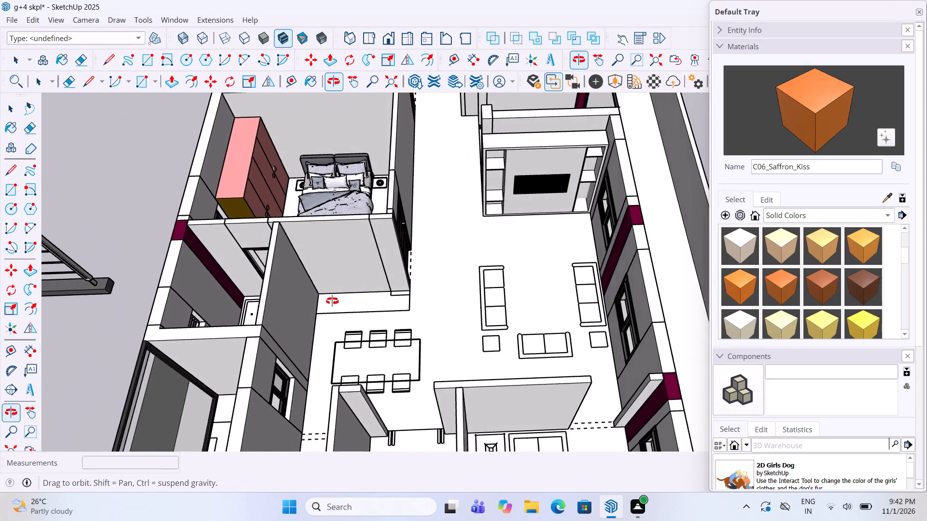
{"action": "middle_click_drag", "start_coordinate": [332, 301], "coordinate": [230, 304]}
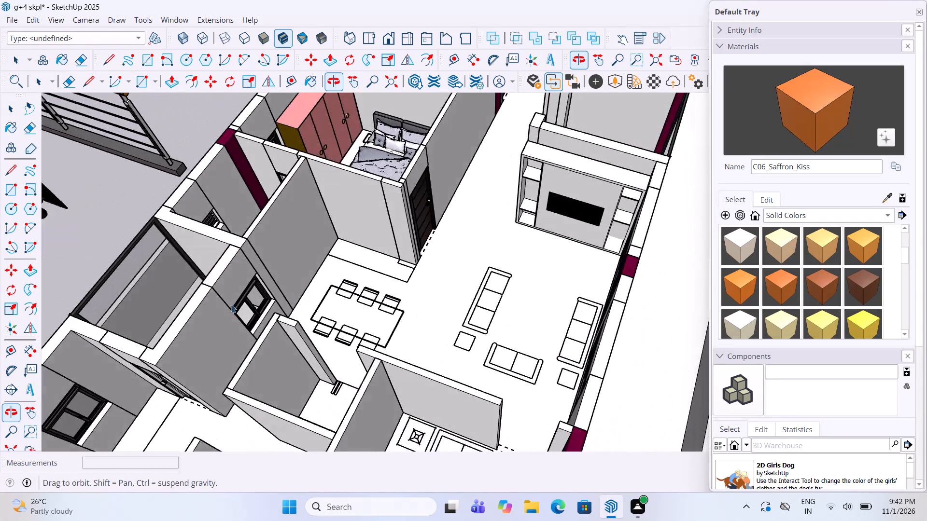
{"action": "middle_click_drag", "start_coordinate": [267, 377], "coordinate": [271, 394]}
{"action": "middle_click_drag", "start_coordinate": [271, 258], "coordinate": [281, 323]}
Copy the toilet from the bathroom beside the dining area about 60' into the unfurnished plan's bathroom nearest the largest plan.
{"action": "scroll", "coordinate": [261, 297], "scroll_direction": "up", "scroll_amount": 3}
{"action": "left_click", "coordinate": [237, 276]}
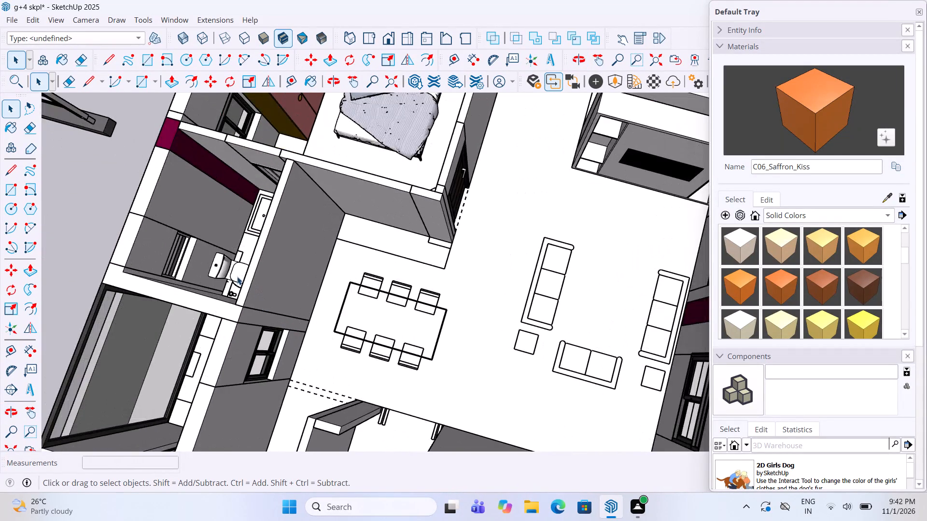
{"action": "scroll", "coordinate": [237, 276], "scroll_direction": "up", "scroll_amount": 8}
{"action": "key", "text": "m"}
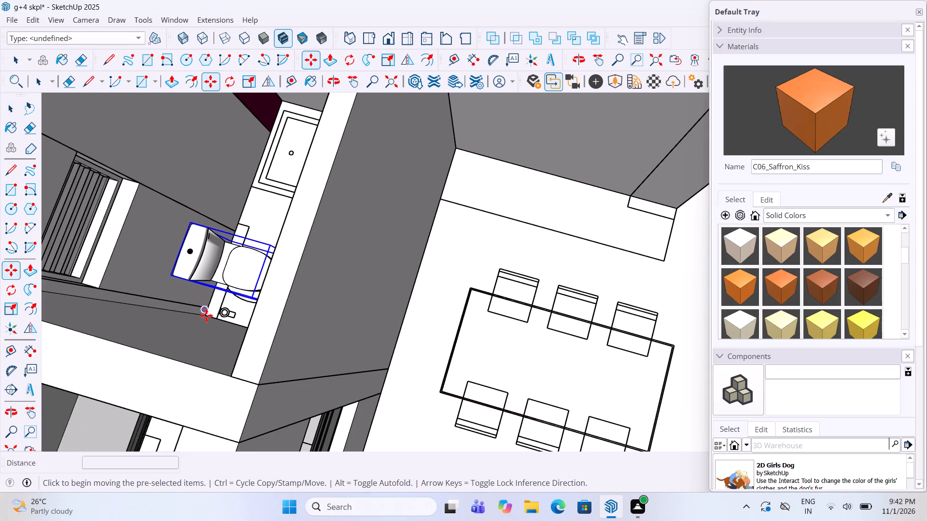
{"action": "middle_click_drag", "start_coordinate": [218, 294], "coordinate": [249, 251]}
{"action": "middle_click_drag", "start_coordinate": [202, 284], "coordinate": [218, 336]}
{"action": "left_click", "coordinate": [215, 298]}
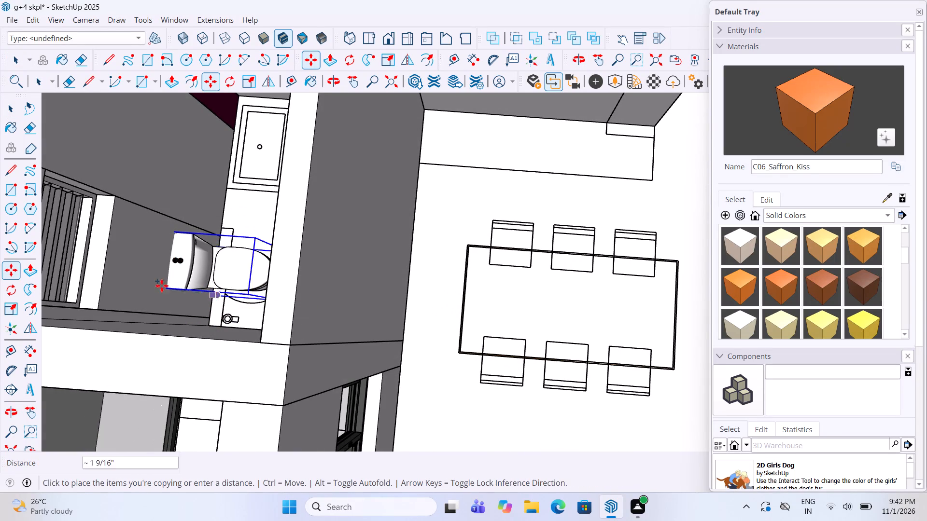
{"action": "scroll", "coordinate": [156, 280], "scroll_direction": "down", "scroll_amount": 17}
{"action": "scroll", "coordinate": [163, 278], "scroll_direction": "down", "scroll_amount": 12}
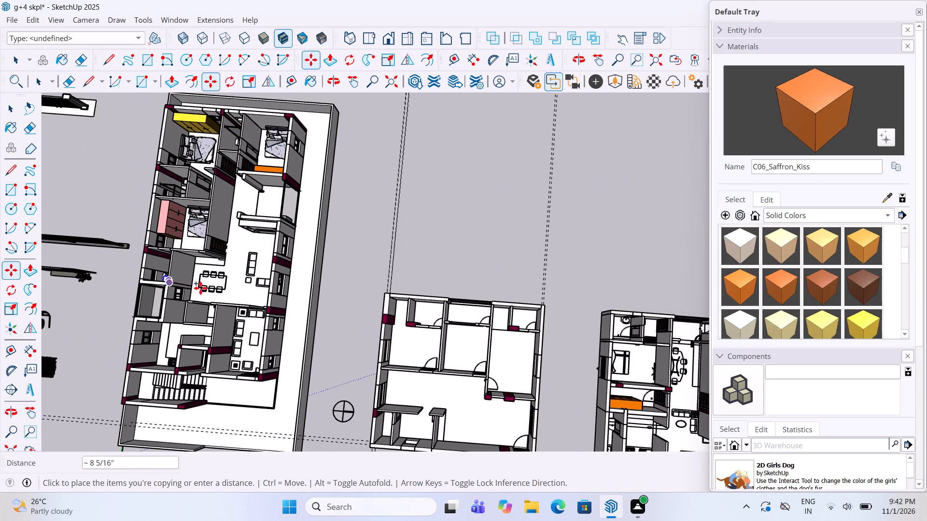
{"action": "scroll", "coordinate": [437, 359], "scroll_direction": "up", "scroll_amount": 5}
{"action": "middle_click_drag", "start_coordinate": [447, 318], "coordinate": [443, 285]}
{"action": "scroll", "coordinate": [408, 272], "scroll_direction": "up", "scroll_amount": 3}
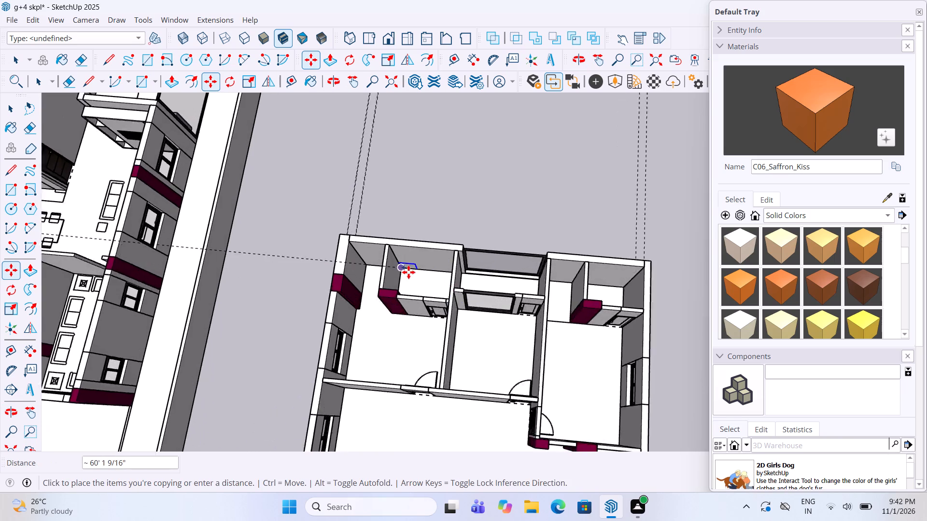
{"action": "scroll", "coordinate": [408, 272], "scroll_direction": "up", "scroll_amount": 9}
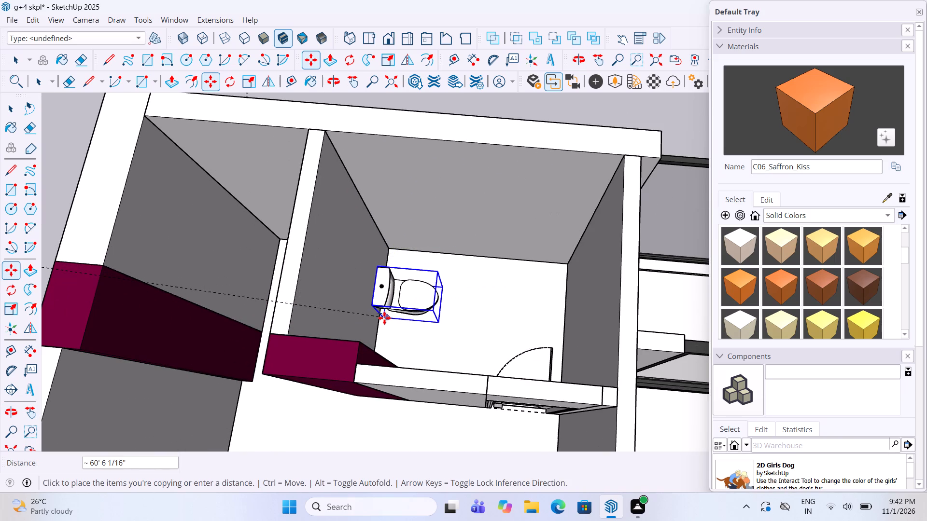
{"action": "left_click", "coordinate": [383, 318]}
Copy that toilet into the unfurnished plan's other bathroom, with its tank against the partition wall.
{"action": "key", "text": "m"}
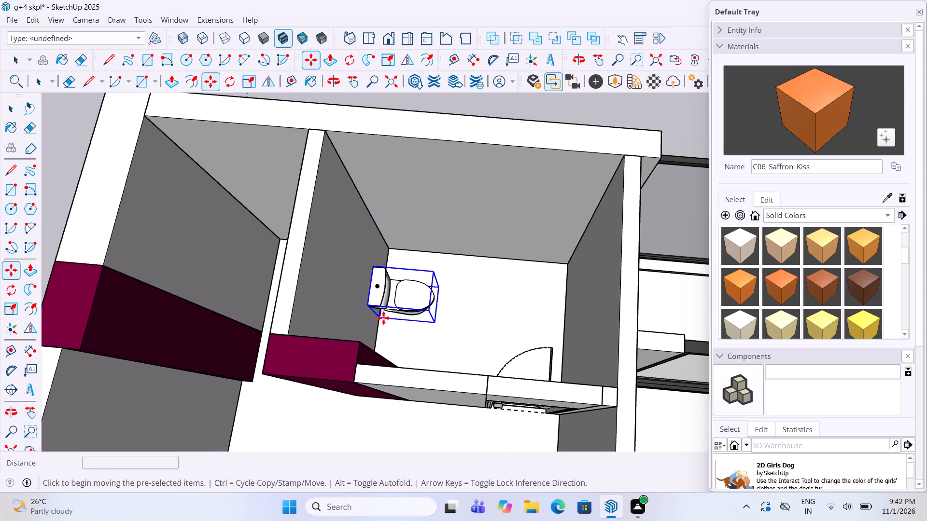
{"action": "left_click", "coordinate": [383, 318]}
{"action": "scroll", "coordinate": [371, 296], "scroll_direction": "down", "scroll_amount": 16}
{"action": "scroll", "coordinate": [571, 303], "scroll_direction": "up", "scroll_amount": 2}
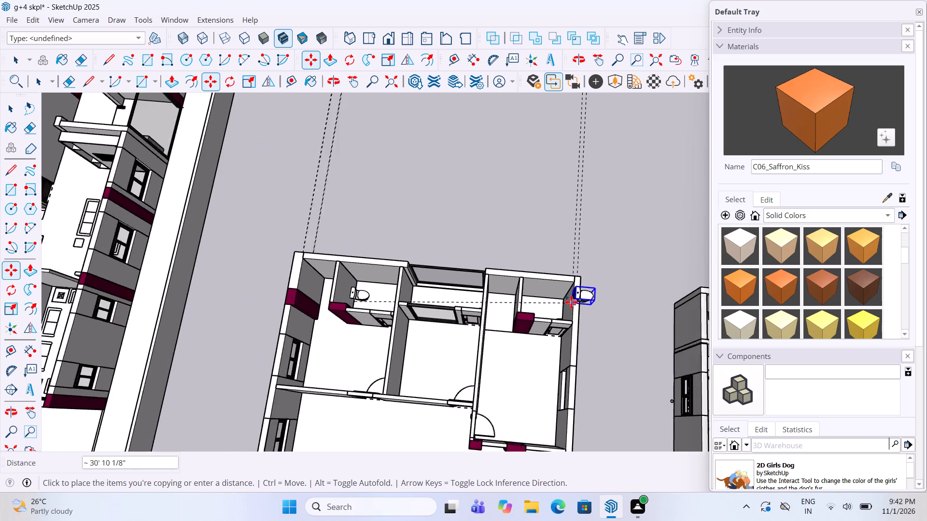
{"action": "scroll", "coordinate": [571, 302], "scroll_direction": "up", "scroll_amount": 2}
{"action": "middle_click_drag", "start_coordinate": [550, 300], "coordinate": [548, 349]}
{"action": "scroll", "coordinate": [533, 325], "scroll_direction": "up", "scroll_amount": 8}
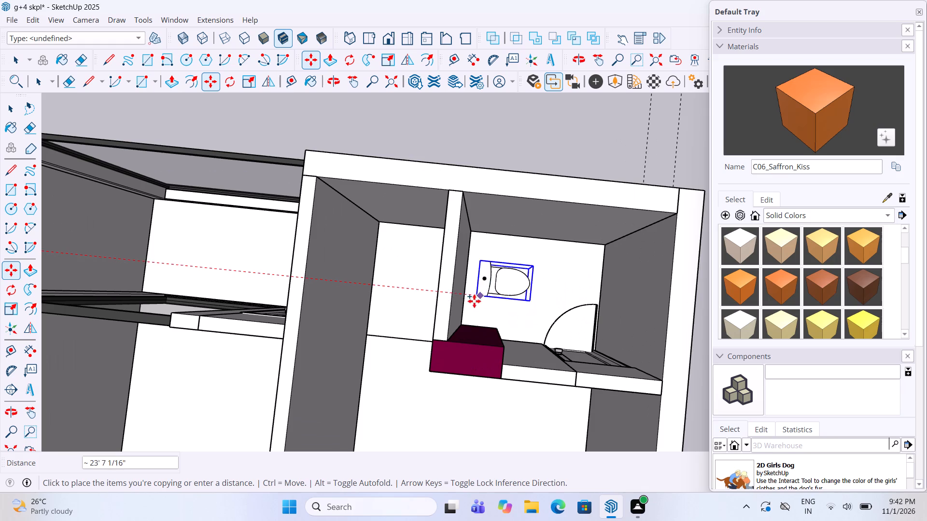
{"action": "left_click", "coordinate": [467, 295]}
Copy the toilet into the bathroom with the oval washbasin on the oval-dining-table plan, tank against the outer wall.
{"action": "key", "text": "m"}
{"action": "left_click", "coordinate": [467, 295]}
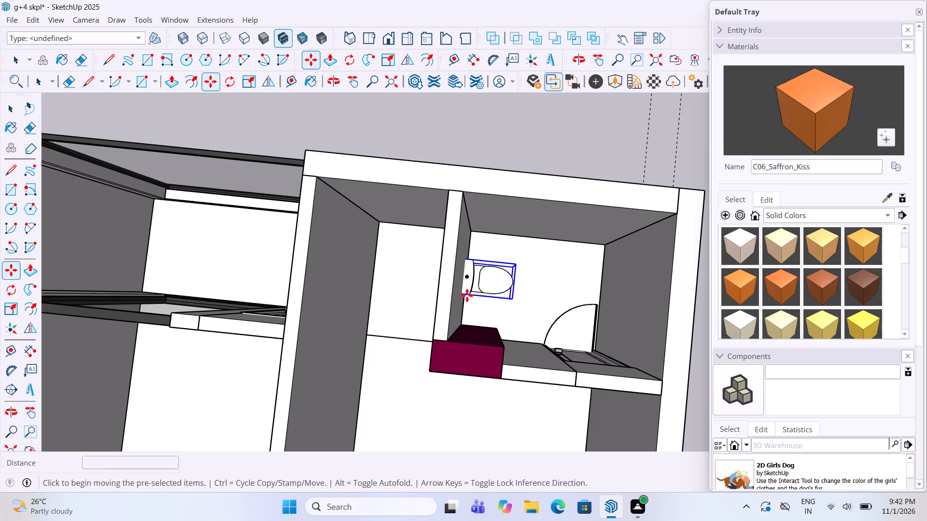
{"action": "scroll", "coordinate": [516, 263], "scroll_direction": "down", "scroll_amount": 6}
{"action": "scroll", "coordinate": [520, 221], "scroll_direction": "down", "scroll_amount": 9}
{"action": "middle_click_drag", "start_coordinate": [500, 311], "coordinate": [506, 256]}
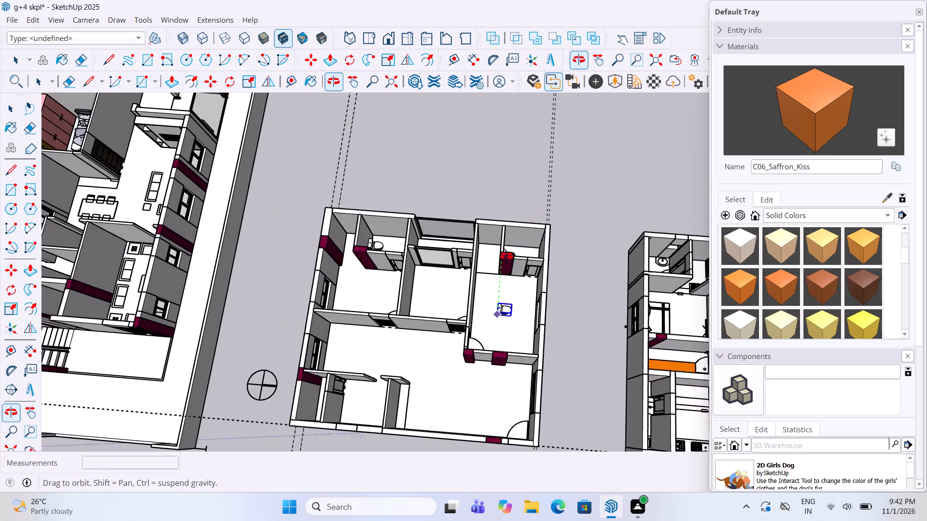
{"action": "middle_click_drag", "start_coordinate": [506, 256], "coordinate": [513, 236]}
{"action": "scroll", "coordinate": [323, 347], "scroll_direction": "down", "scroll_amount": 6}
{"action": "scroll", "coordinate": [576, 290], "scroll_direction": "up", "scroll_amount": 5}
{"action": "scroll", "coordinate": [527, 289], "scroll_direction": "up", "scroll_amount": 5}
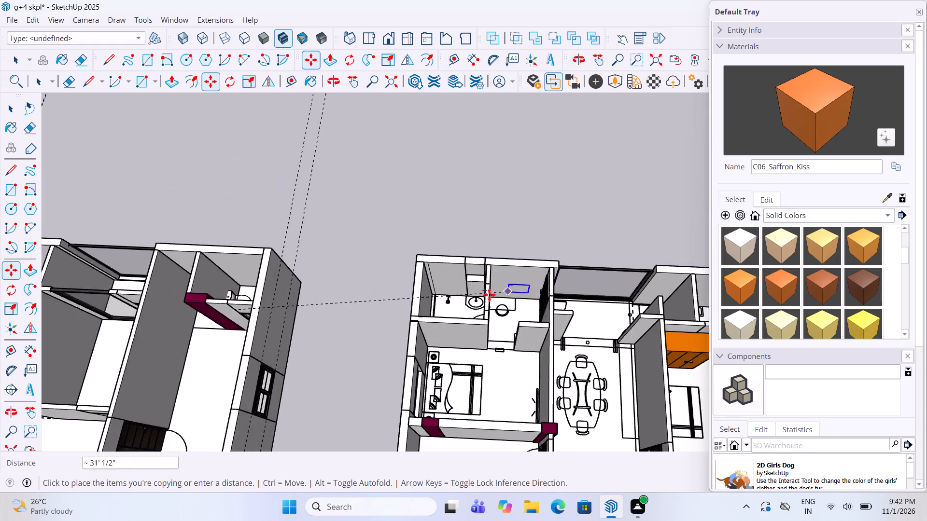
{"action": "scroll", "coordinate": [489, 295], "scroll_direction": "up", "scroll_amount": 3}
{"action": "middle_click_drag", "start_coordinate": [488, 295], "coordinate": [493, 350]}
{"action": "scroll", "coordinate": [384, 342], "scroll_direction": "up", "scroll_amount": 8}
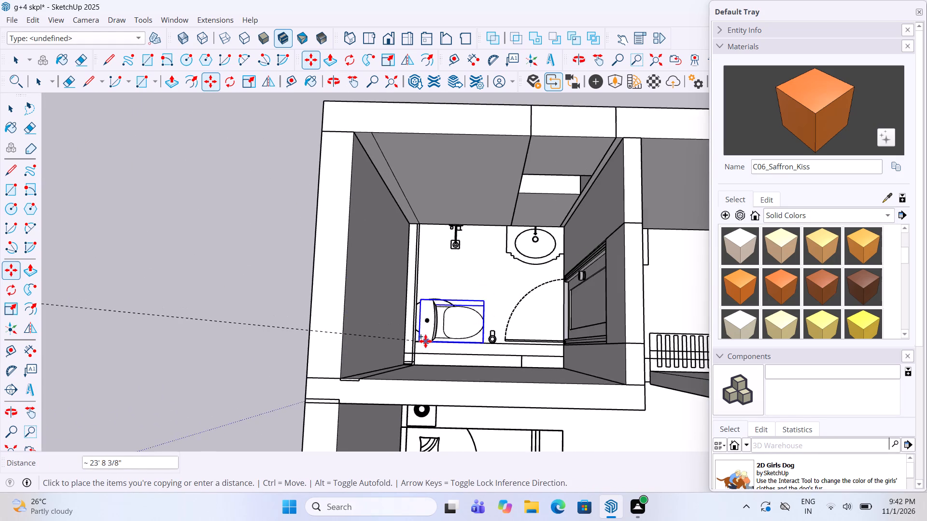
{"action": "scroll", "coordinate": [425, 341], "scroll_direction": "up", "scroll_amount": 4}
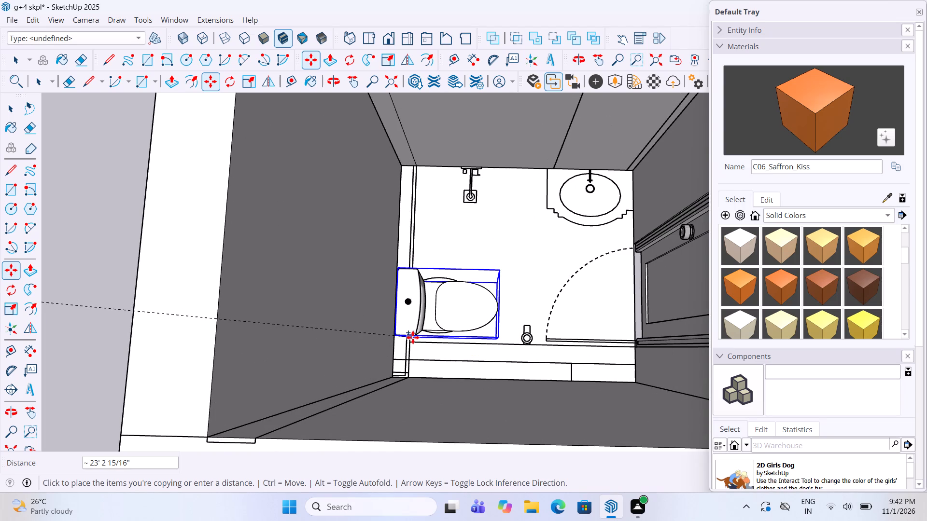
{"action": "left_click", "coordinate": [413, 337]}
Copy the toilet about 27' 3" into the same plan's bathroom with the rectangular washbasin, tank against the partition wall.
{"action": "key", "text": "m"}
{"action": "left_click", "coordinate": [411, 343]}
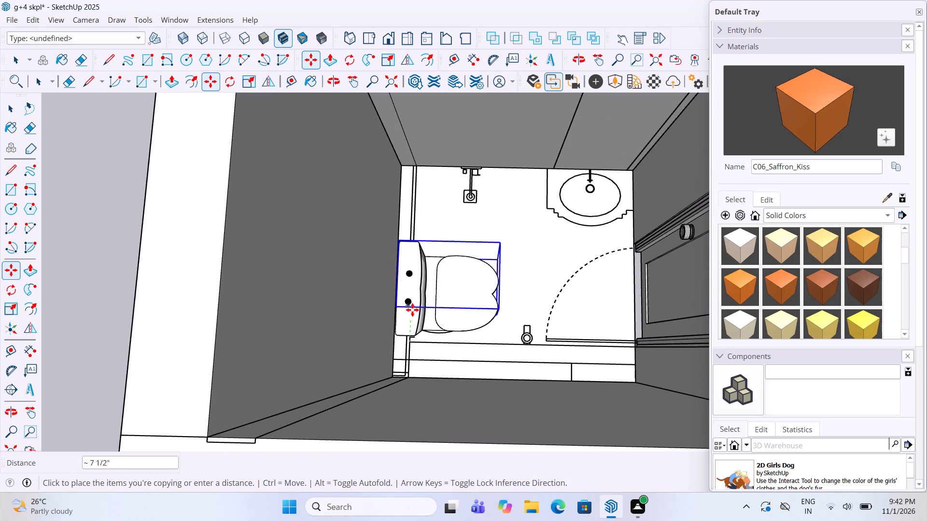
{"action": "scroll", "coordinate": [409, 305], "scroll_direction": "down", "scroll_amount": 4}
{"action": "scroll", "coordinate": [300, 277], "scroll_direction": "down", "scroll_amount": 18}
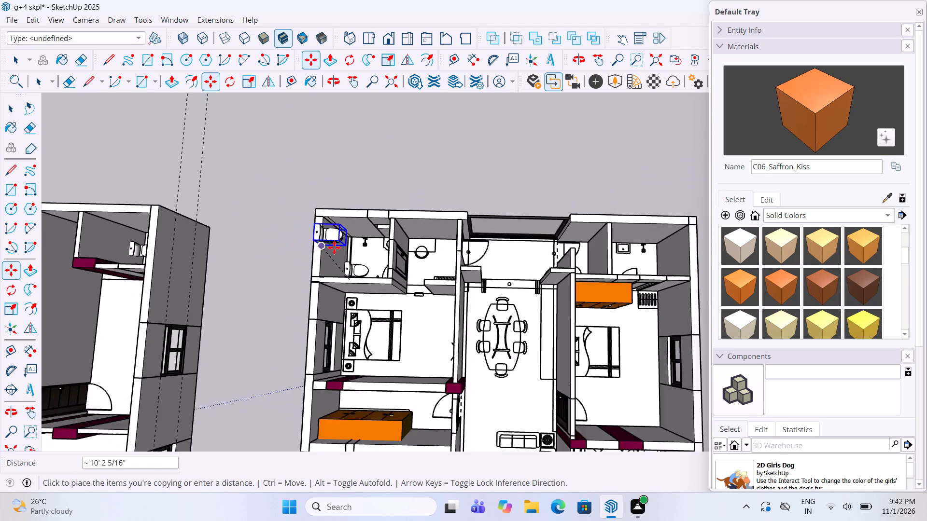
{"action": "scroll", "coordinate": [603, 244], "scroll_direction": "up", "scroll_amount": 10}
{"action": "middle_click_drag", "start_coordinate": [598, 241], "coordinate": [594, 266]}
{"action": "scroll", "coordinate": [587, 312], "scroll_direction": "up", "scroll_amount": 2}
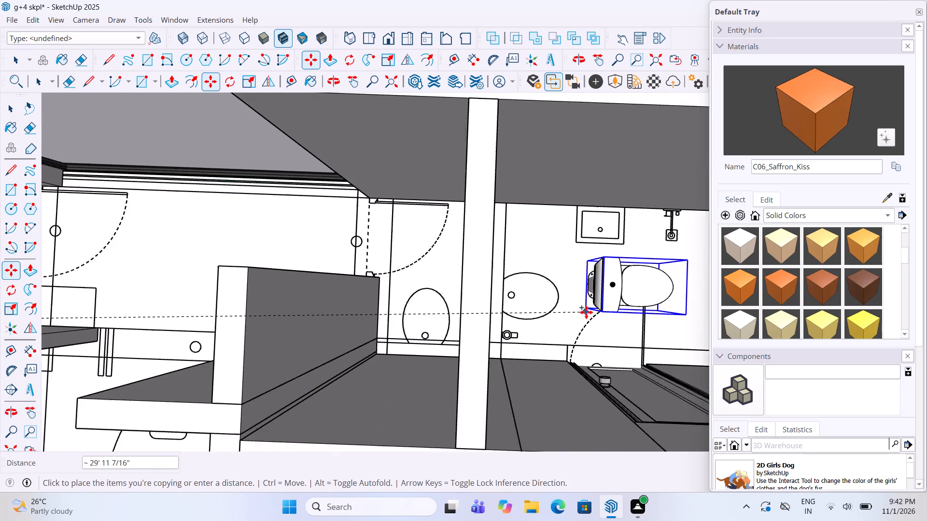
{"action": "scroll", "coordinate": [586, 312], "scroll_direction": "up", "scroll_amount": 2}
{"action": "middle_click_drag", "start_coordinate": [586, 312], "coordinate": [560, 312]}
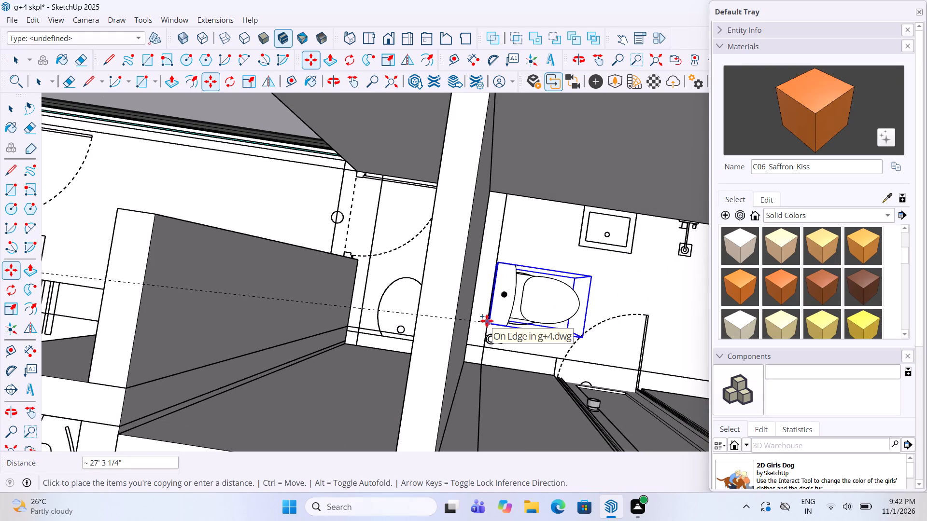
{"action": "left_click", "coordinate": [488, 319]}
Copy the toilet about 3' into the narrow toilet room next to the bathroom with the rectangular washbasin.
{"action": "key", "text": "m"}
{"action": "left_click", "coordinate": [488, 319]}
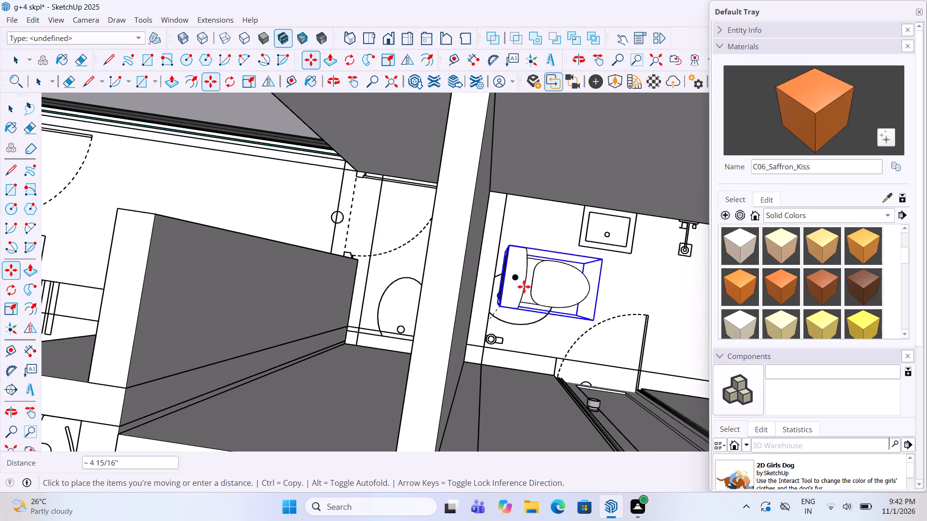
{"action": "scroll", "coordinate": [563, 262], "scroll_direction": "down", "scroll_amount": 16}
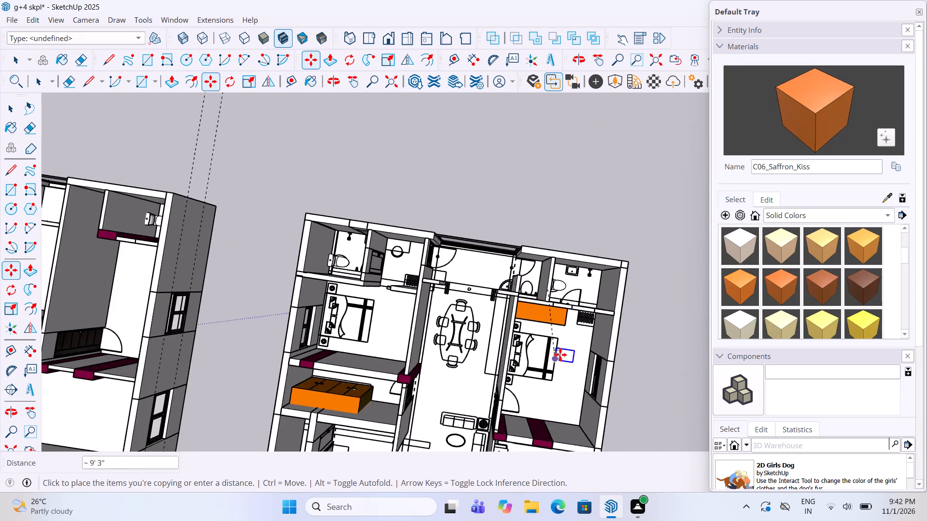
{"action": "middle_click_drag", "start_coordinate": [562, 353], "coordinate": [579, 231]}
{"action": "scroll", "coordinate": [594, 203], "scroll_direction": "down", "scroll_amount": 6}
{"action": "middle_click_drag", "start_coordinate": [488, 320], "coordinate": [495, 377]}
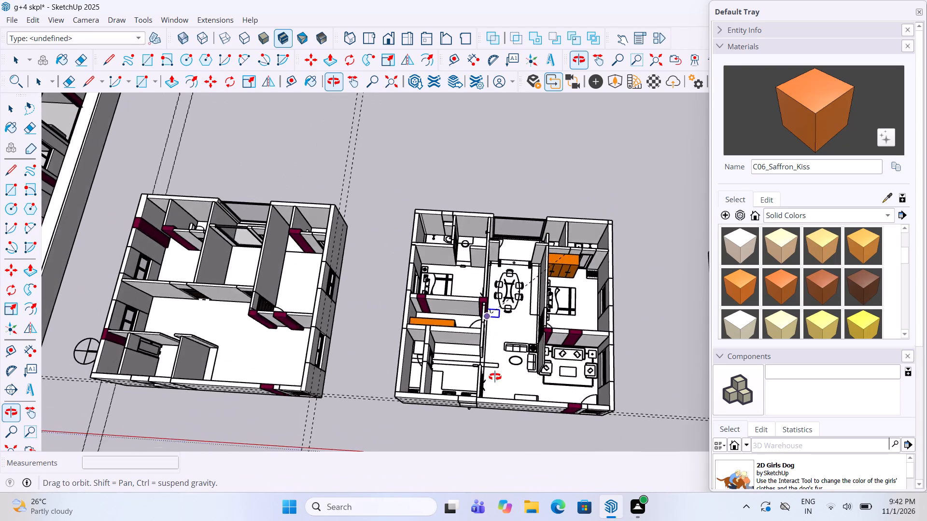
{"action": "middle_click_drag", "start_coordinate": [495, 377], "coordinate": [501, 420]}
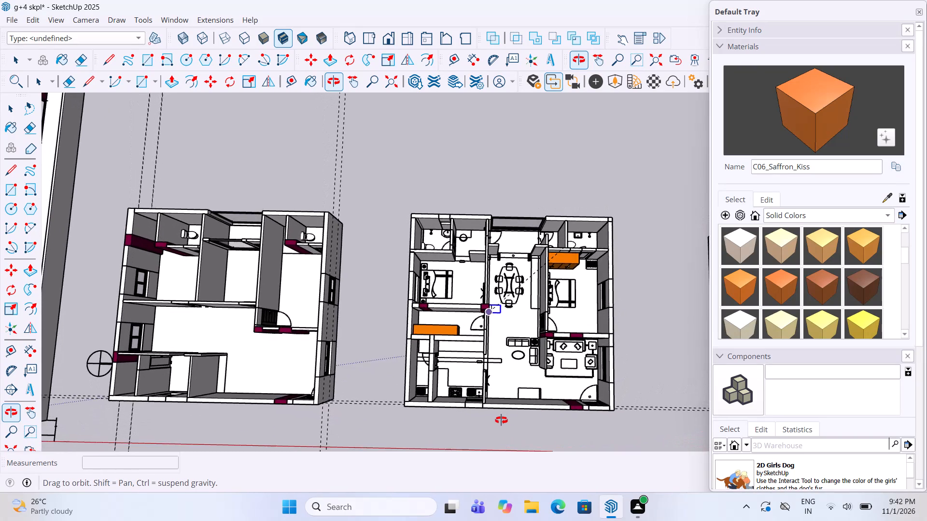
{"action": "middle_click_drag", "start_coordinate": [501, 420], "coordinate": [499, 387]}
{"action": "scroll", "coordinate": [496, 231], "scroll_direction": "up", "scroll_amount": 6}
{"action": "middle_click_drag", "start_coordinate": [488, 215], "coordinate": [489, 273]}
{"action": "scroll", "coordinate": [437, 232], "scroll_direction": "up", "scroll_amount": 3}
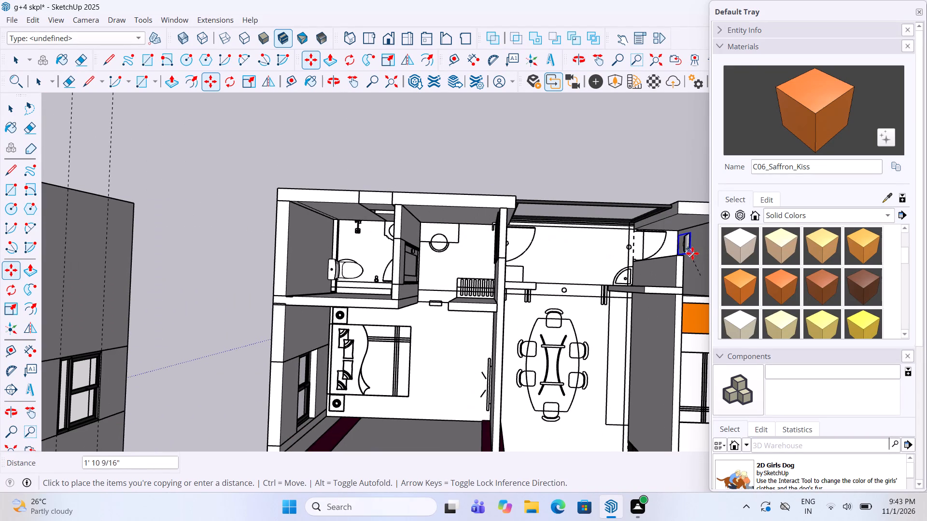
{"action": "scroll", "coordinate": [612, 260], "scroll_direction": "up", "scroll_amount": 7}
{"action": "scroll", "coordinate": [342, 318], "scroll_direction": "down", "scroll_amount": 7}
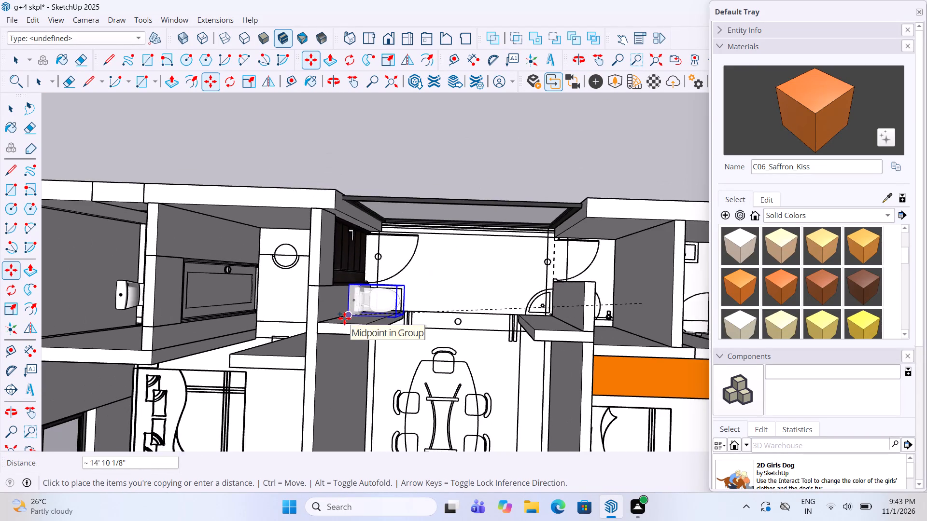
{"action": "scroll", "coordinate": [344, 318], "scroll_direction": "down", "scroll_amount": 5}
{"action": "scroll", "coordinate": [528, 339], "scroll_direction": "up", "scroll_amount": 5}
{"action": "scroll", "coordinate": [481, 323], "scroll_direction": "up", "scroll_amount": 10}
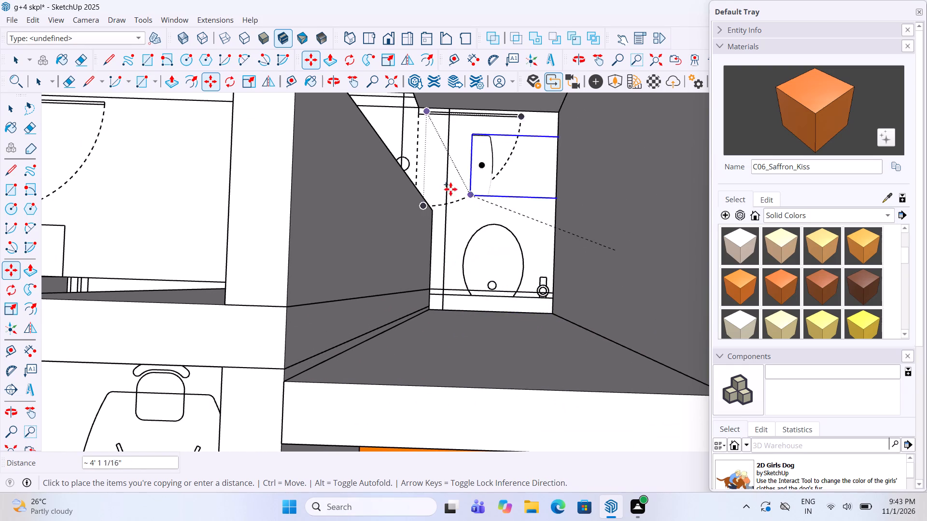
{"action": "left_click", "coordinate": [470, 246]}
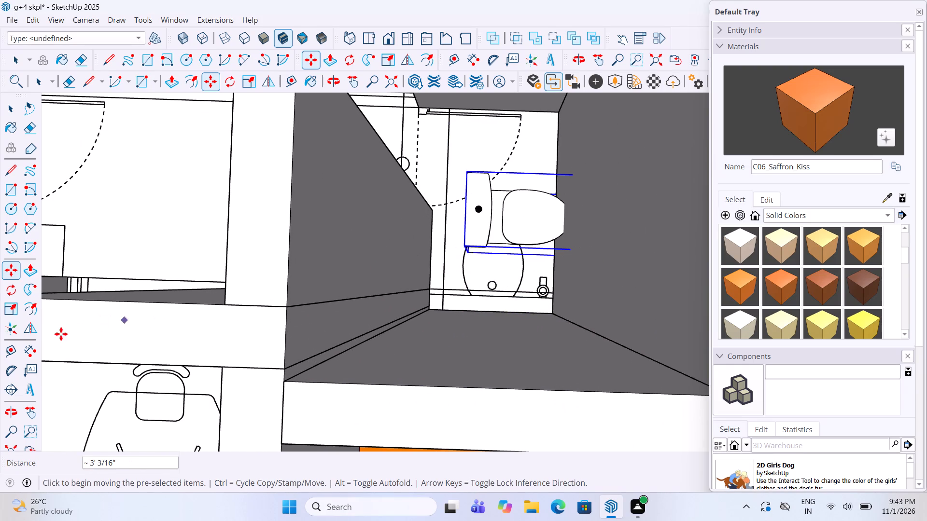
Rotate the copied toilet 90 degrees to match the direction of the toilet outline drawn on the floor.
{"action": "left_click", "coordinate": [10, 288]}
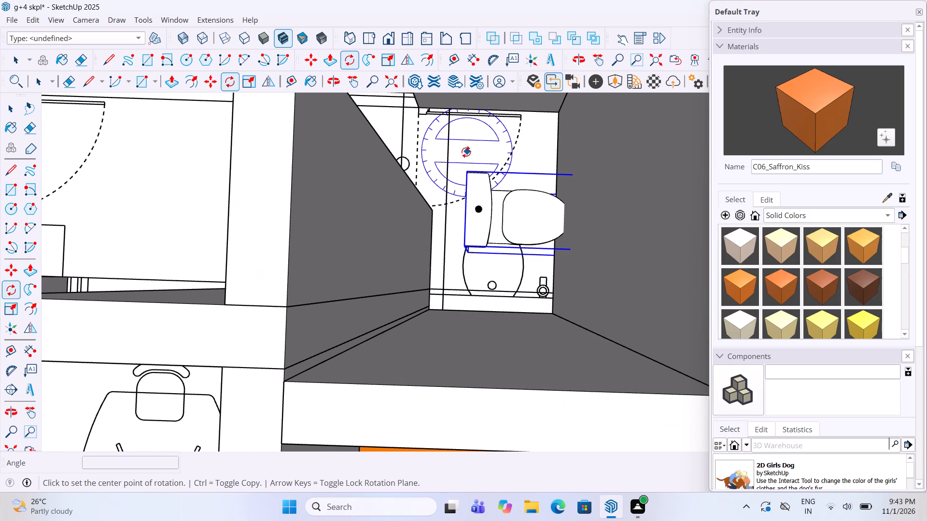
{"action": "left_click", "coordinate": [466, 152]}
{"action": "left_click", "coordinate": [482, 148]}
{"action": "left_click", "coordinate": [464, 128]}
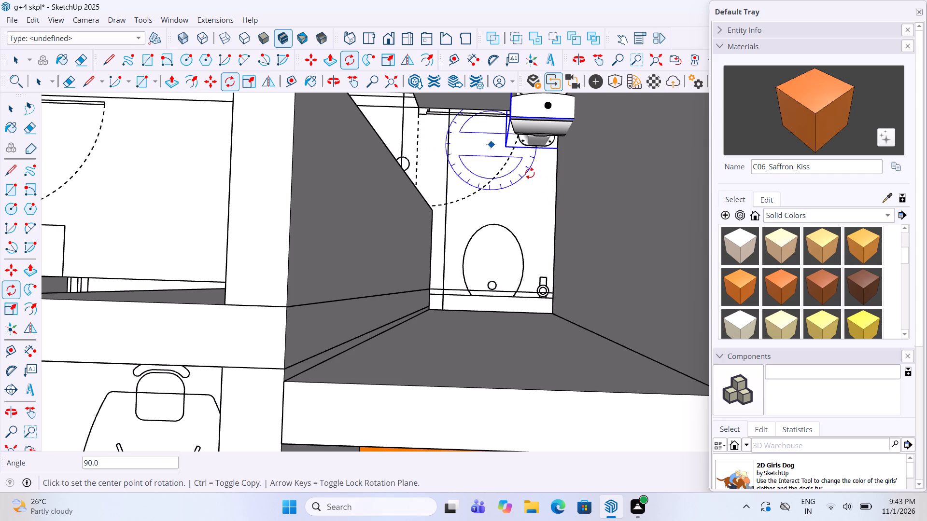
Move the rotated toilet about 3' 9" onto the drawn toilet outline with its tank at the wall behind the orange wardrobe, and clear the selection.
{"action": "key", "text": "m"}
{"action": "left_click", "coordinate": [503, 150]}
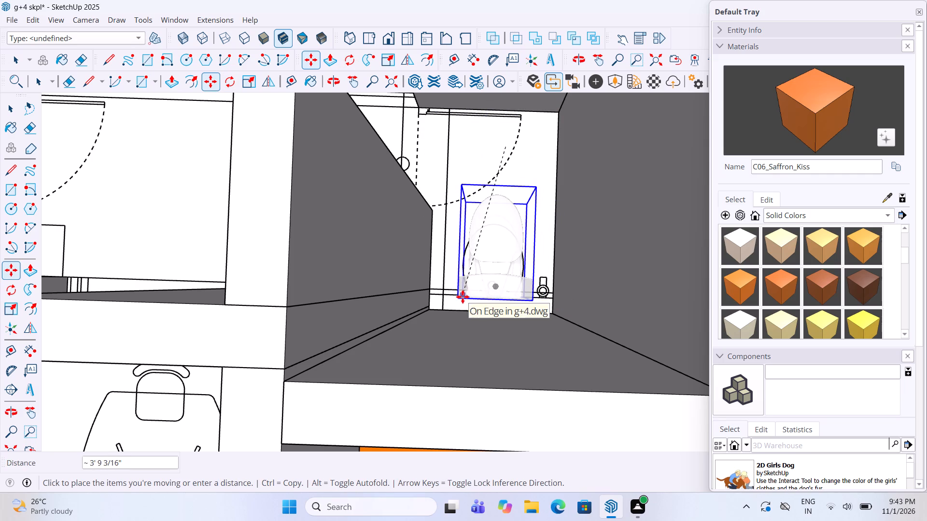
{"action": "left_click", "coordinate": [463, 297]}
{"action": "key", "text": "space"}
{"action": "left_click", "coordinate": [534, 152]}
{"action": "scroll", "coordinate": [493, 240], "scroll_direction": "down", "scroll_amount": 5}
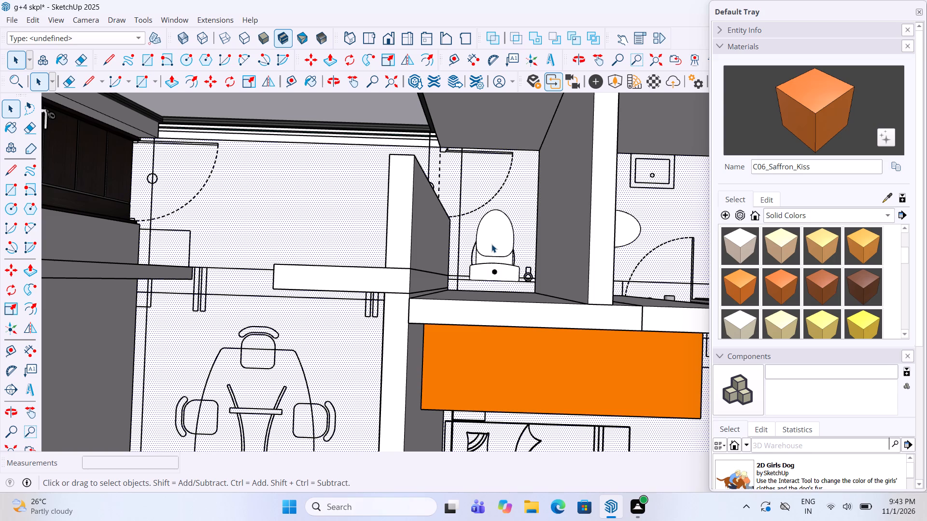
{"action": "scroll", "coordinate": [491, 244], "scroll_direction": "down", "scroll_amount": 4}
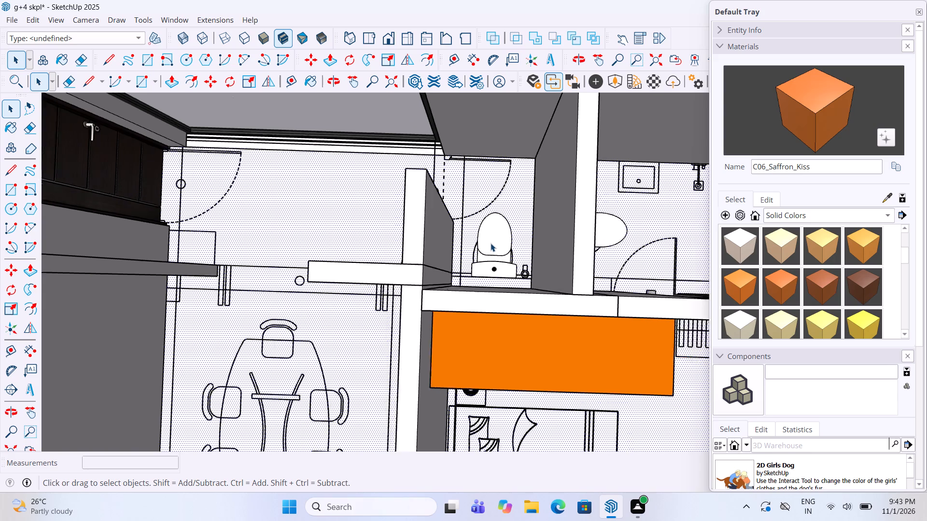
{"action": "scroll", "coordinate": [491, 243], "scroll_direction": "down", "scroll_amount": 8}
{"action": "left_click", "coordinate": [675, 143]}
Copy the dark L-shaped sofa about 97' 10" into the ground-floor living area beside the six-chair dining table, facing the TV unit.
{"action": "scroll", "coordinate": [642, 175], "scroll_direction": "down", "scroll_amount": 2}
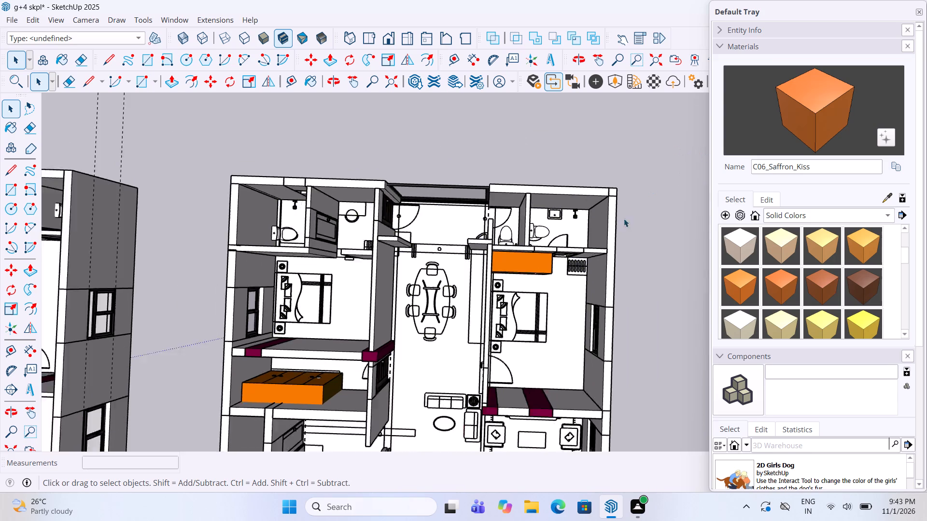
{"action": "scroll", "coordinate": [624, 219], "scroll_direction": "down", "scroll_amount": 2}
{"action": "middle_click_drag", "start_coordinate": [617, 265], "coordinate": [612, 181]}
{"action": "scroll", "coordinate": [597, 182], "scroll_direction": "down", "scroll_amount": 7}
{"action": "scroll", "coordinate": [492, 364], "scroll_direction": "up", "scroll_amount": 5}
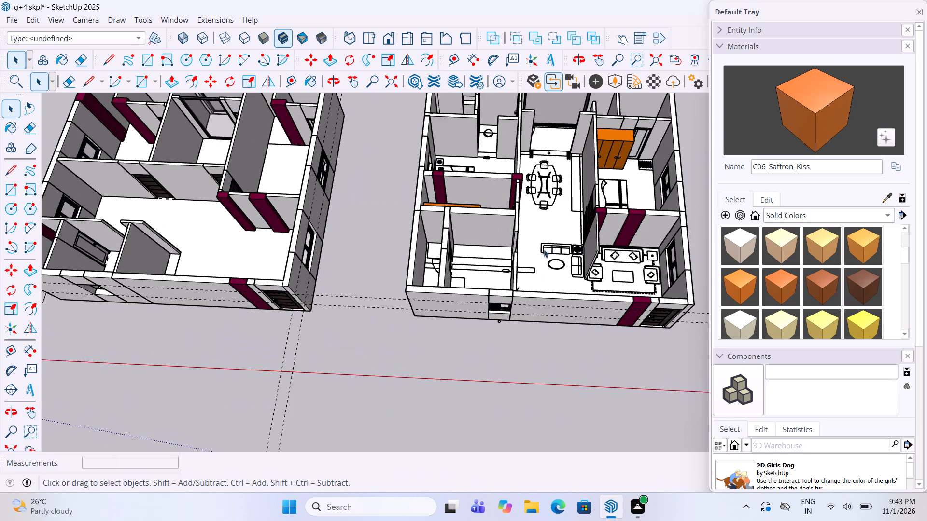
{"action": "middle_click_drag", "start_coordinate": [544, 248], "coordinate": [562, 308]}
{"action": "scroll", "coordinate": [618, 210], "scroll_direction": "down", "scroll_amount": 17}
{"action": "scroll", "coordinate": [248, 179], "scroll_direction": "up", "scroll_amount": 5}
{"action": "scroll", "coordinate": [294, 246], "scroll_direction": "up", "scroll_amount": 10}
{"action": "scroll", "coordinate": [335, 259], "scroll_direction": "up", "scroll_amount": 4}
{"action": "left_click", "coordinate": [335, 258]}
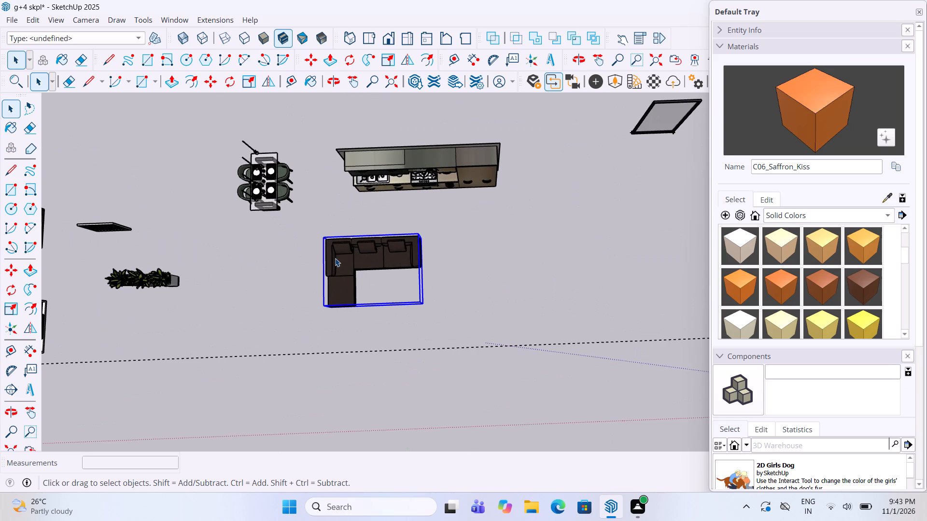
{"action": "type", "text": ",m"}
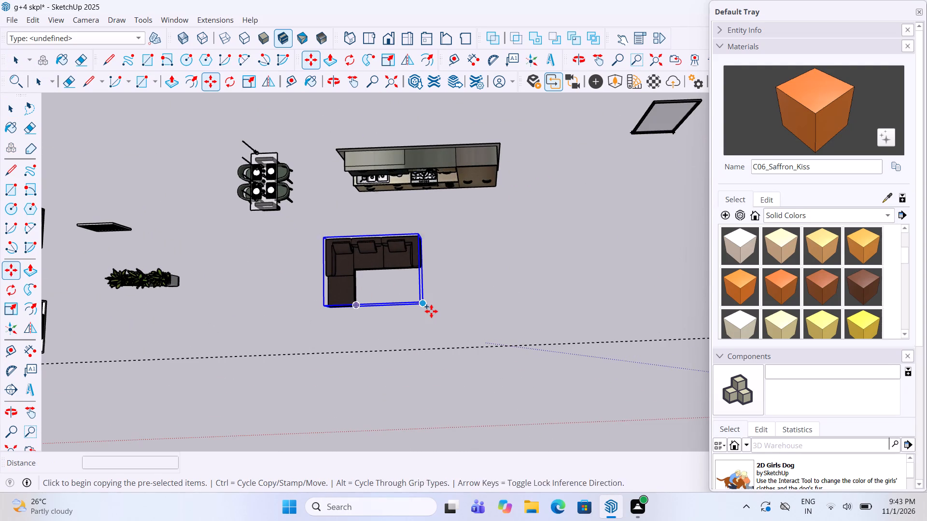
{"action": "left_click", "coordinate": [427, 309]}
{"action": "scroll", "coordinate": [339, 285], "scroll_direction": "down", "scroll_amount": 16}
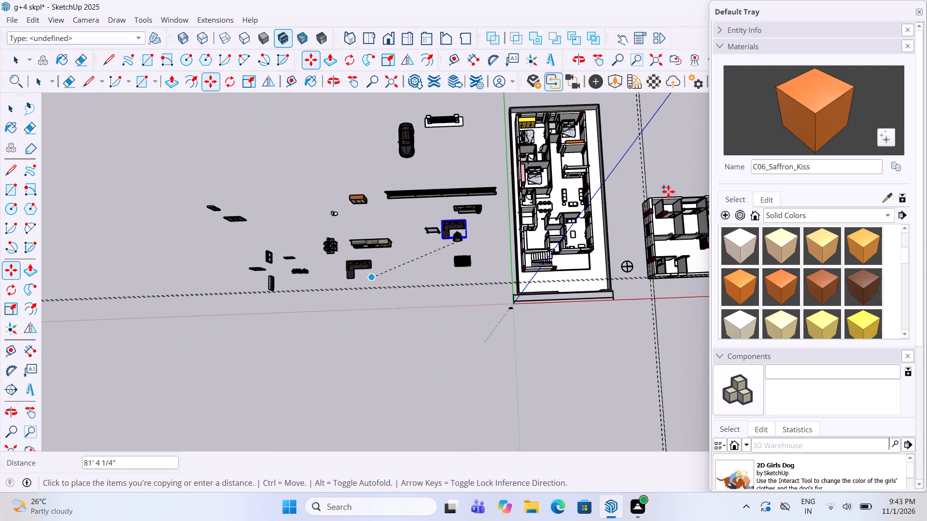
{"action": "scroll", "coordinate": [702, 161], "scroll_direction": "up", "scroll_amount": 4}
{"action": "scroll", "coordinate": [578, 206], "scroll_direction": "up", "scroll_amount": 4}
{"action": "scroll", "coordinate": [523, 213], "scroll_direction": "up", "scroll_amount": 9}
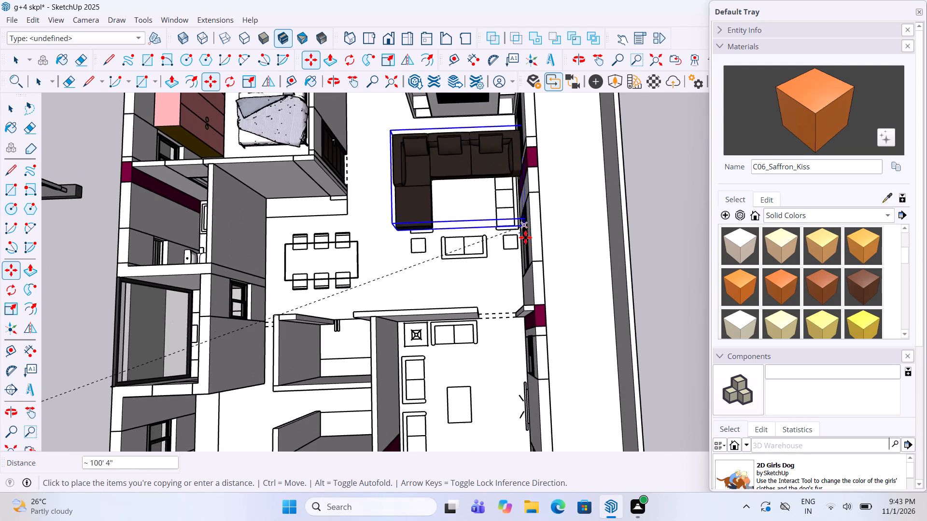
{"action": "scroll", "coordinate": [528, 266], "scroll_direction": "down", "scroll_amount": 1}
{"action": "left_click", "coordinate": [501, 254]}
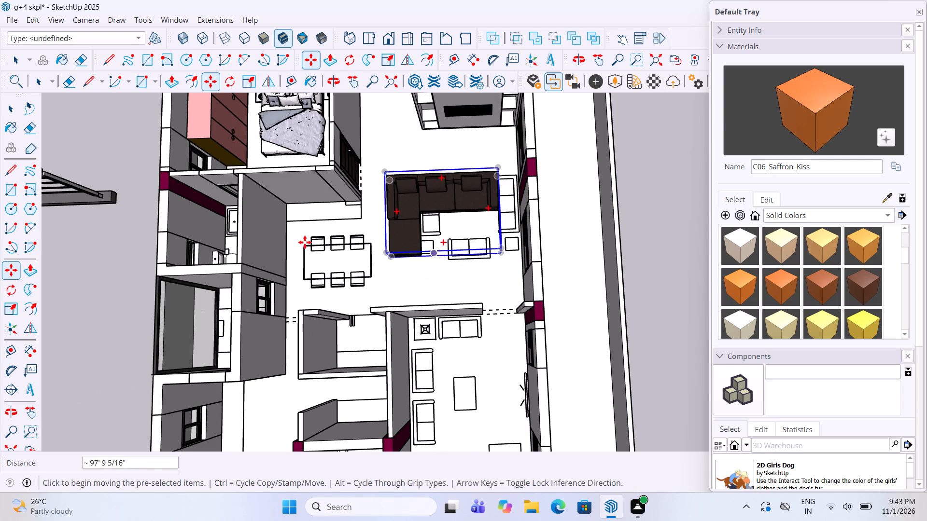
Flip the copied sofa front to back and move it about 2' 6" onto the drawn seating near the outer wall.
{"action": "left_click", "coordinate": [27, 330]}
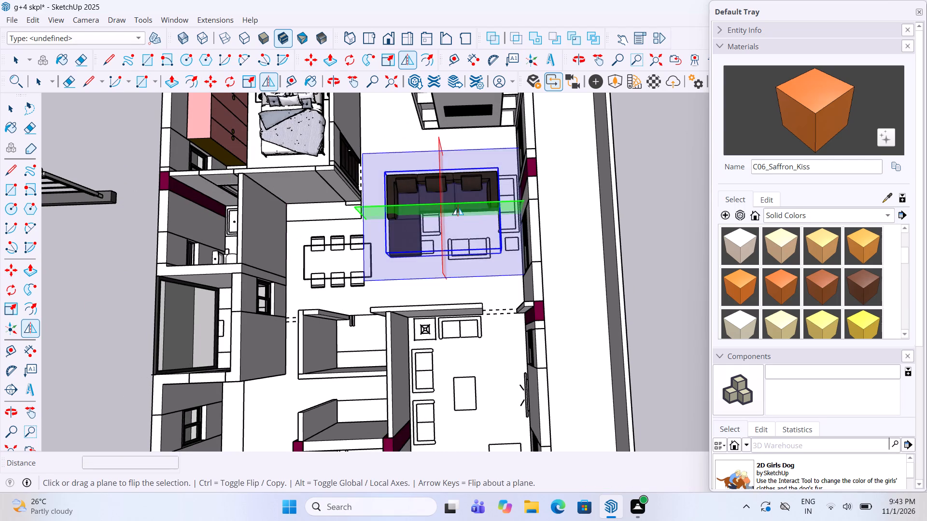
{"action": "left_click", "coordinate": [459, 206]}
{"action": "key", "text": "m"}
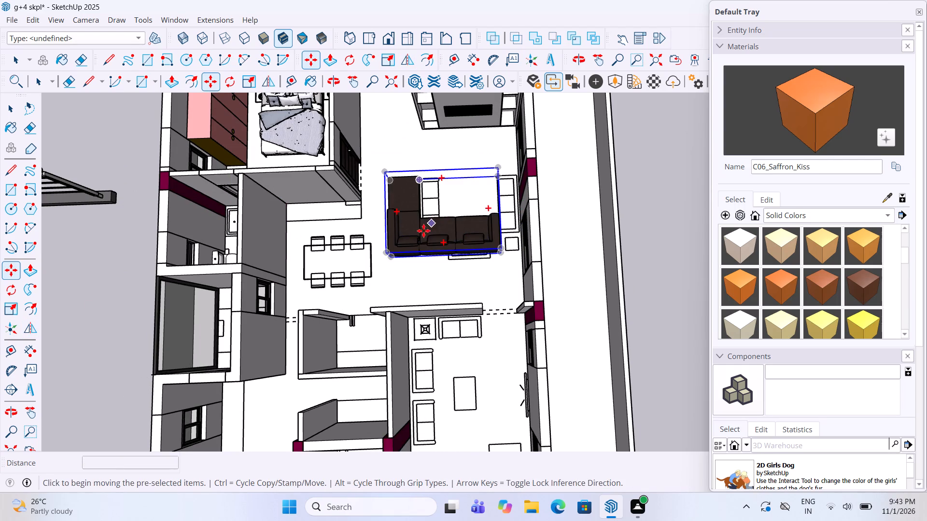
{"action": "left_click", "coordinate": [422, 231]}
{"action": "left_click", "coordinate": [441, 247]}
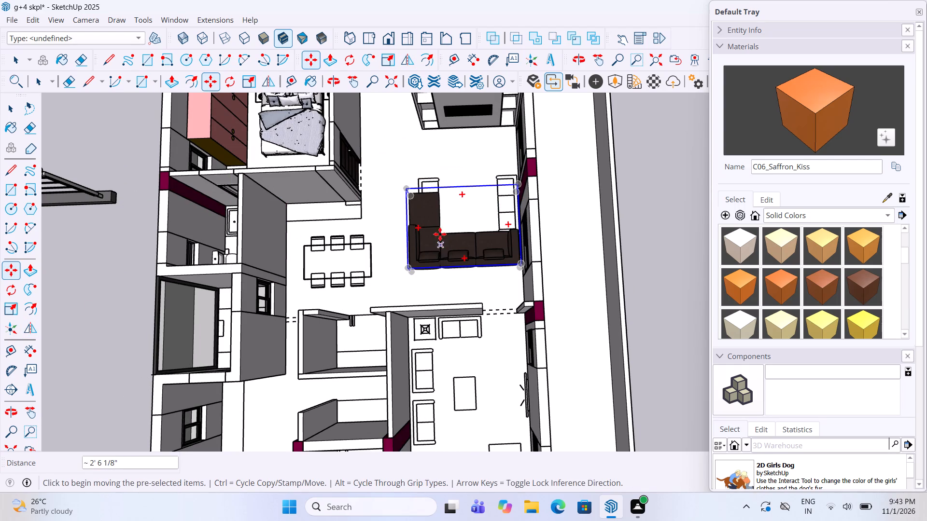
Copy the flipped sofa about 116' 2" into the entrance-side lounge of the plan with the oval dining table.
{"action": "key", "text": "m"}
{"action": "left_click", "coordinate": [446, 242]}
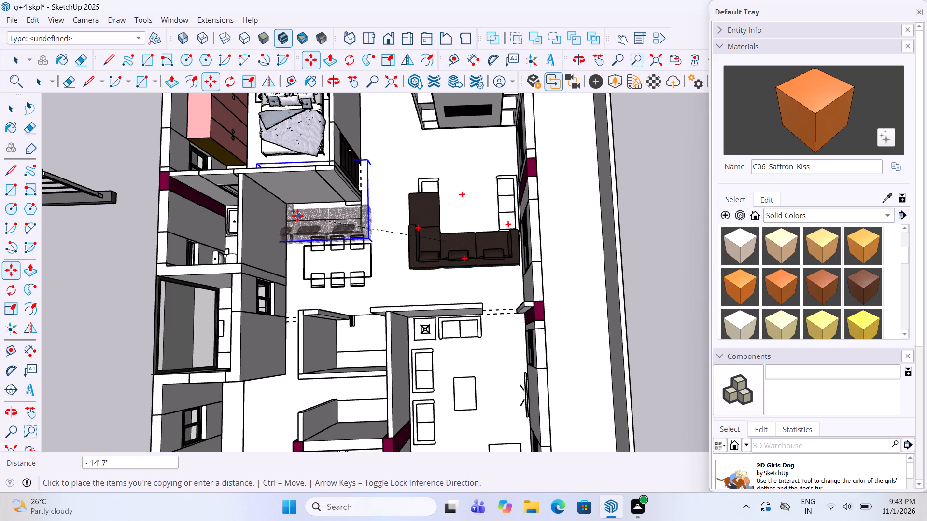
{"action": "scroll", "coordinate": [297, 216], "scroll_direction": "down", "scroll_amount": 13}
{"action": "scroll", "coordinate": [550, 319], "scroll_direction": "up", "scroll_amount": 3}
{"action": "scroll", "coordinate": [369, 271], "scroll_direction": "down", "scroll_amount": 2}
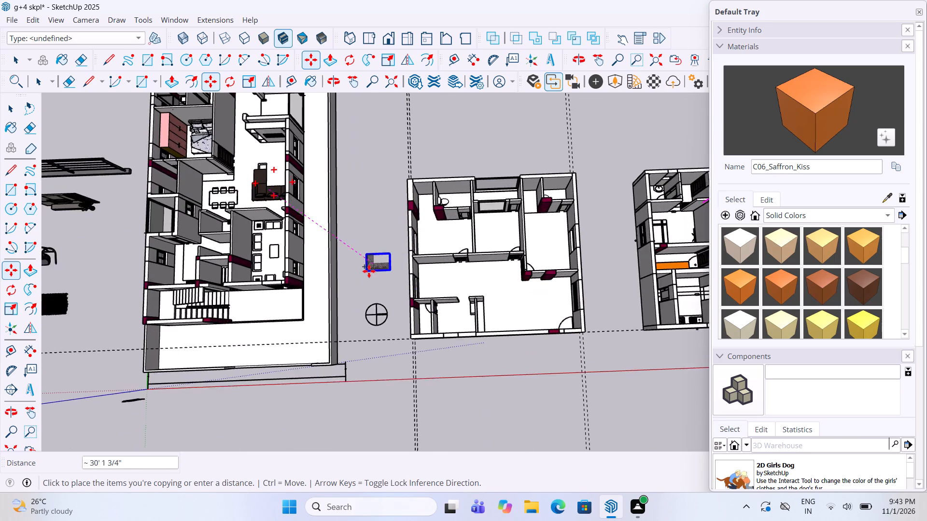
{"action": "scroll", "coordinate": [369, 271], "scroll_direction": "down", "scroll_amount": 3}
{"action": "scroll", "coordinate": [645, 297], "scroll_direction": "up", "scroll_amount": 8}
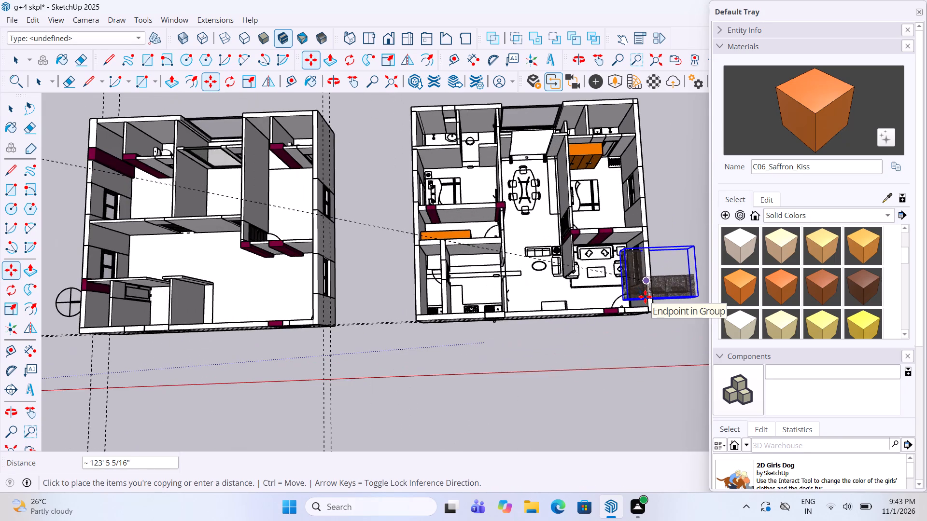
{"action": "scroll", "coordinate": [553, 296], "scroll_direction": "up", "scroll_amount": 5}
{"action": "scroll", "coordinate": [663, 250], "scroll_direction": "up", "scroll_amount": 4}
{"action": "middle_click_drag", "start_coordinate": [661, 251], "coordinate": [643, 245]}
{"action": "scroll", "coordinate": [604, 243], "scroll_direction": "down", "scroll_amount": 5}
{"action": "scroll", "coordinate": [586, 247], "scroll_direction": "up", "scroll_amount": 5}
{"action": "left_click", "coordinate": [579, 273]}
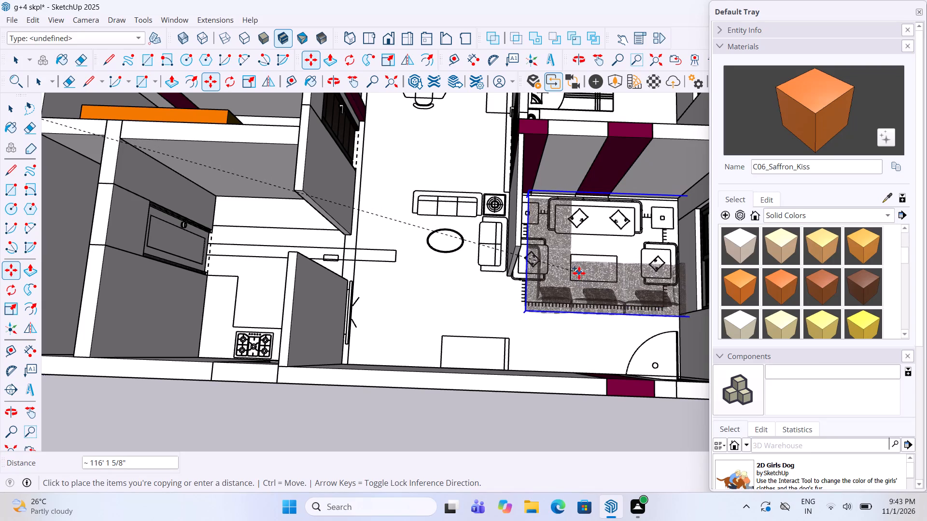
Flip the lounge sofa front to back so its backrest faces the maroon-striped wall, and shift it toward the partition.
{"action": "left_click", "coordinate": [26, 323]}
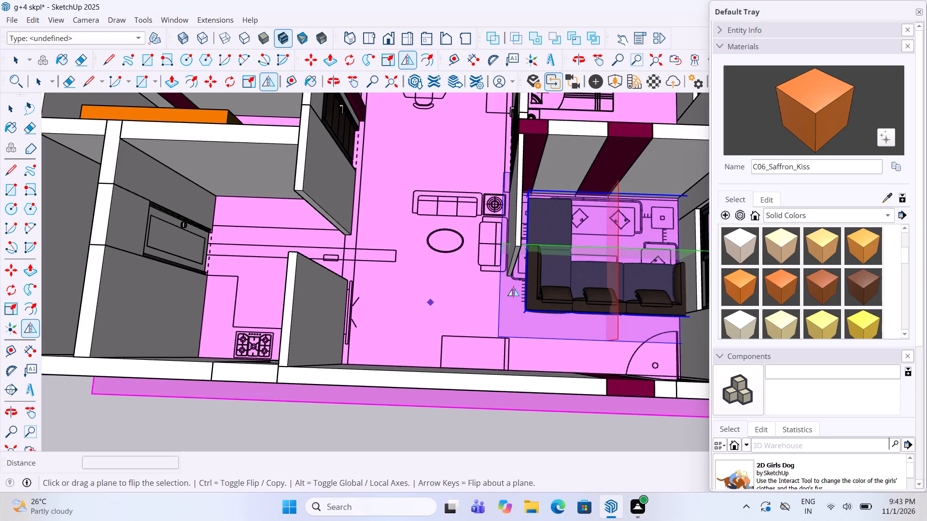
{"action": "double_click", "coordinate": [550, 248]}
{"action": "scroll", "coordinate": [550, 248], "scroll_direction": "up", "scroll_amount": 1}
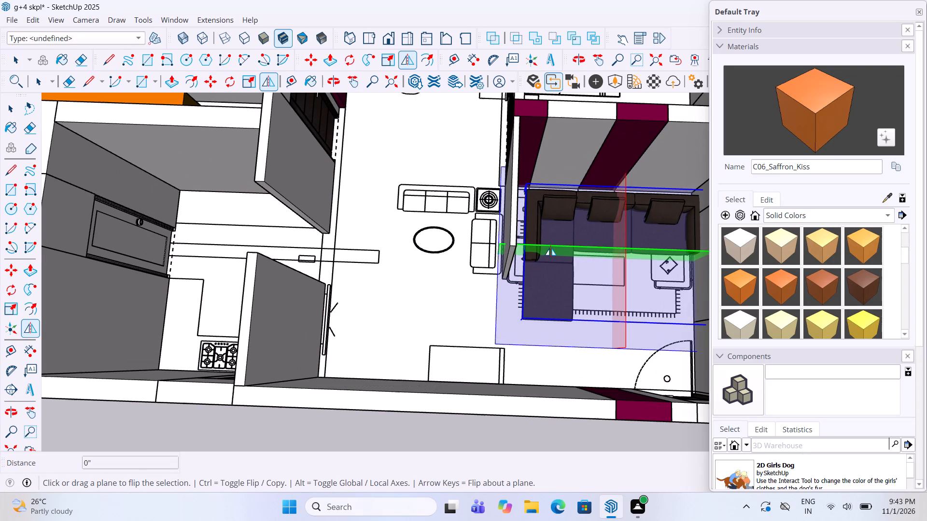
{"action": "key", "text": "m"}
{"action": "left_click", "coordinate": [588, 228]}
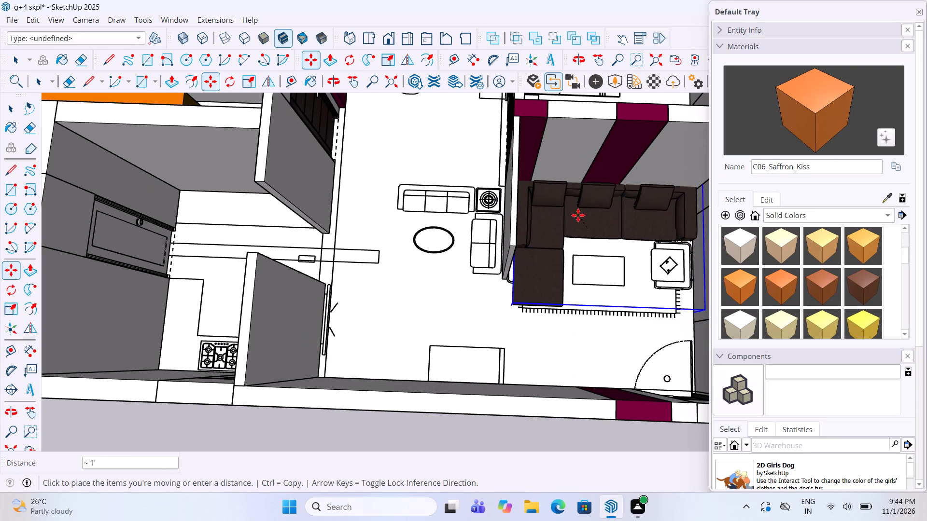
{"action": "left_click", "coordinate": [579, 229]}
Scale the lounge sofa down uniformly from its open front corner to suit the drawn seating.
{"action": "key", "text": "s"}
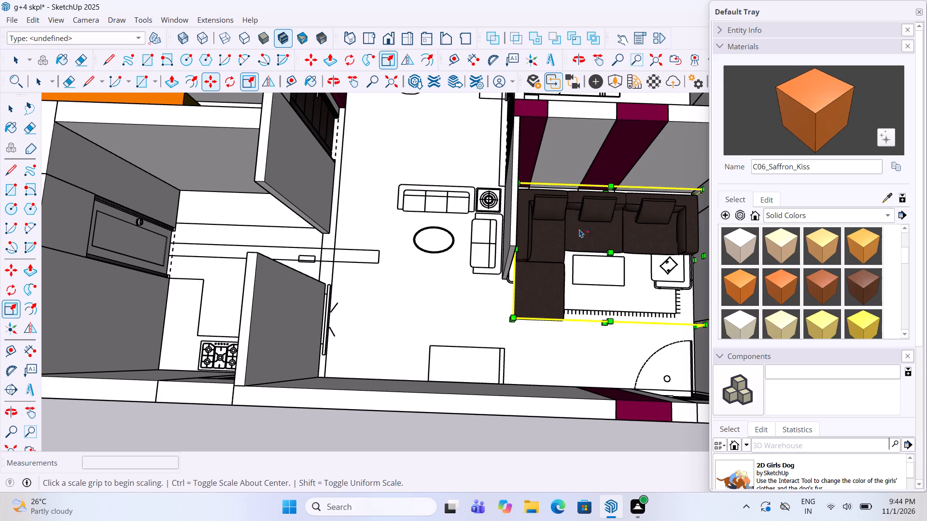
{"action": "scroll", "coordinate": [507, 224], "scroll_direction": "down", "scroll_amount": 4}
{"action": "scroll", "coordinate": [579, 254], "scroll_direction": "up", "scroll_amount": 1}
{"action": "left_click_drag", "start_coordinate": [503, 293], "coordinate": [516, 280]}
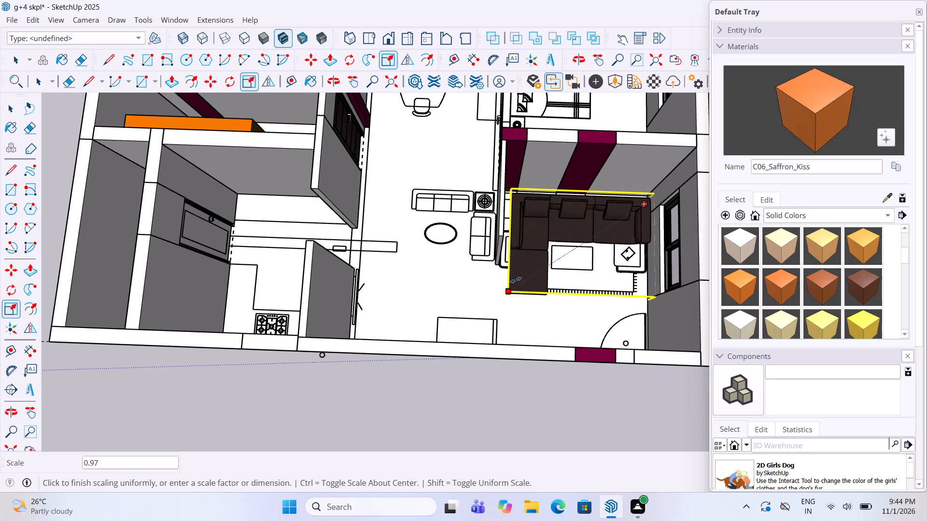
{"action": "left_click_drag", "start_coordinate": [516, 280], "coordinate": [529, 267]}
Move the scaled sofa in short shifts of about 1' 5" and 1' 1" into the lounge corner by the partition, resting on the floor.
{"action": "scroll", "coordinate": [543, 255], "scroll_direction": "up", "scroll_amount": 5}
{"action": "key", "text": "m"}
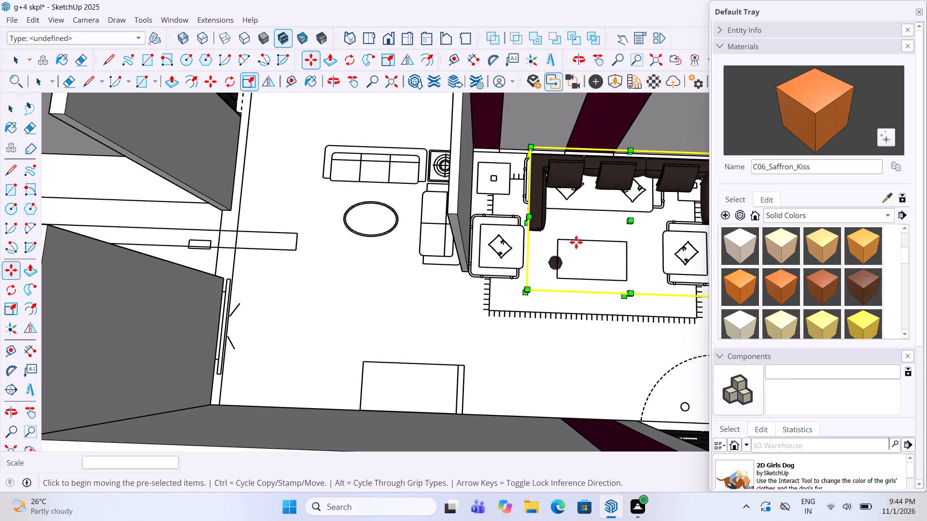
{"action": "left_click", "coordinate": [576, 242]}
{"action": "left_click", "coordinate": [540, 242]}
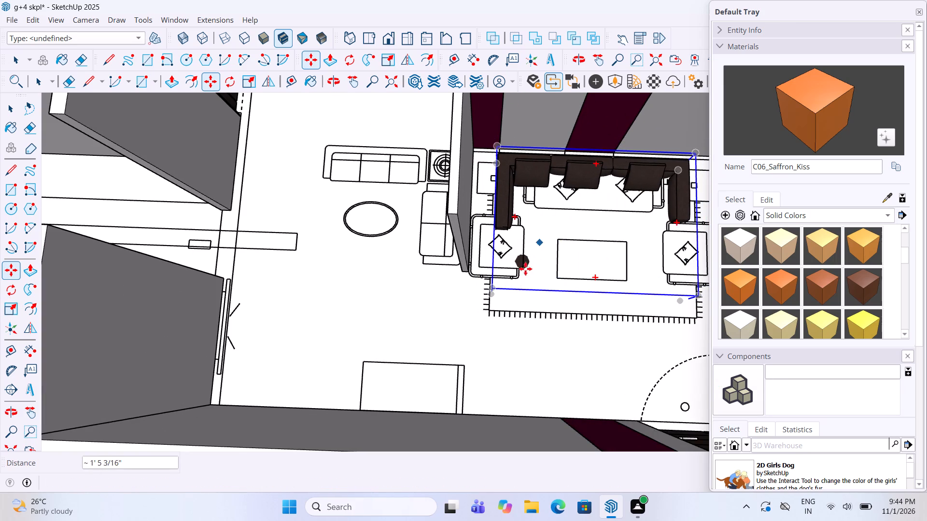
{"action": "scroll", "coordinate": [520, 279], "scroll_direction": "up", "scroll_amount": 3}
{"action": "left_click_drag", "start_coordinate": [481, 306], "coordinate": [485, 290]}
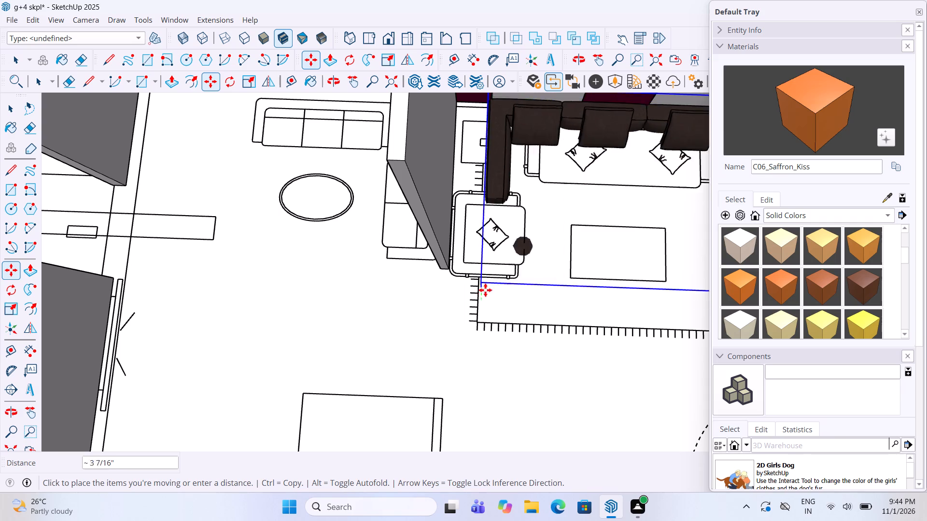
{"action": "left_click_drag", "start_coordinate": [485, 290], "coordinate": [475, 296]}
{"action": "scroll", "coordinate": [407, 310], "scroll_direction": "down", "scroll_amount": 3}
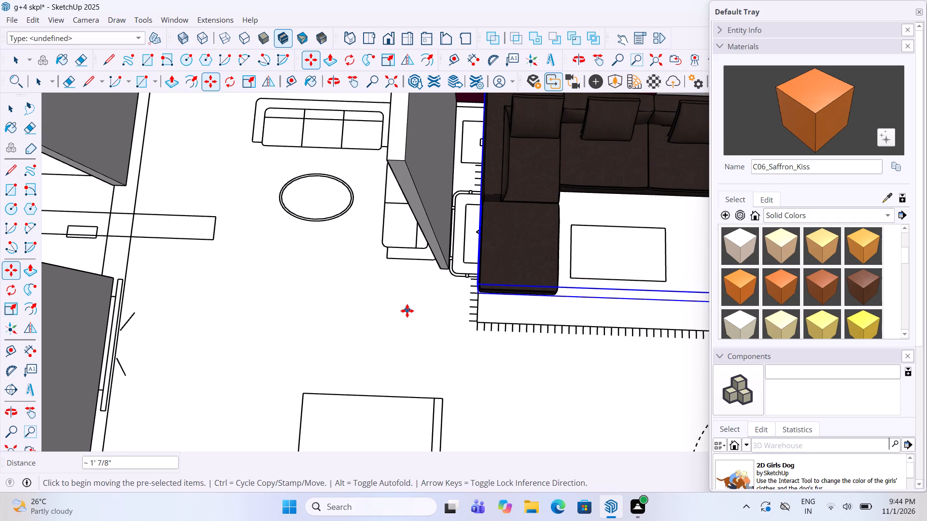
{"action": "scroll", "coordinate": [407, 311], "scroll_direction": "down", "scroll_amount": 2}
{"action": "scroll", "coordinate": [535, 196], "scroll_direction": "up", "scroll_amount": 1}
{"action": "left_click_drag", "start_coordinate": [529, 197], "coordinate": [508, 196]}
{"action": "key", "text": "space"}
Scale the sofa's depth to 0.87 along the green axis and clear the selection.
{"action": "key", "text": "s"}
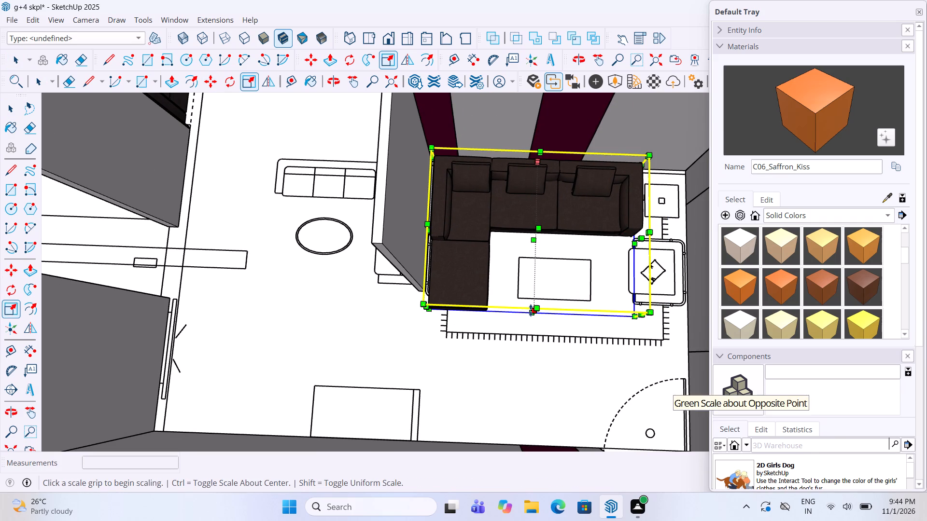
{"action": "left_click_drag", "start_coordinate": [531, 310], "coordinate": [532, 291]}
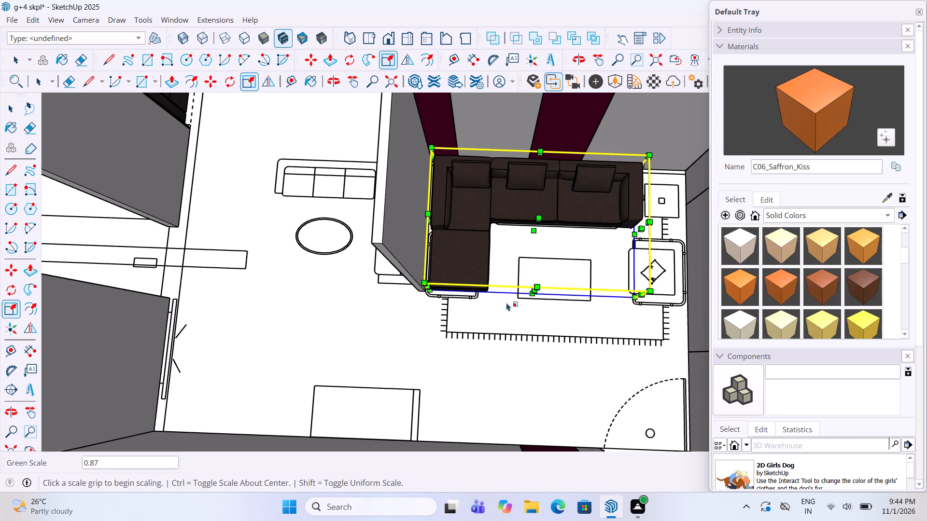
{"action": "key", "text": "space"}
{"action": "left_click", "coordinate": [372, 328]}
Copy the resized sofa about 58' into the adjacent plan's lounge, in front of the maroon-striped wall.
{"action": "scroll", "coordinate": [371, 327], "scroll_direction": "down", "scroll_amount": 13}
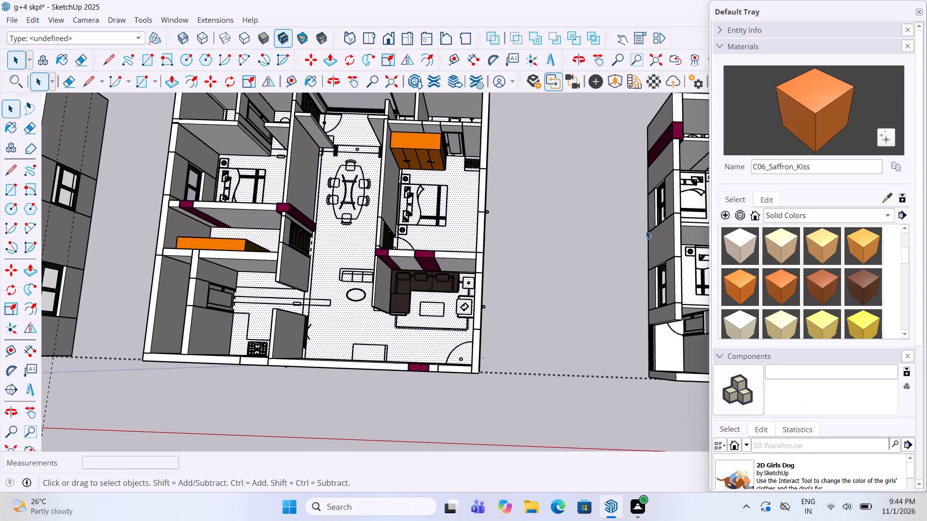
{"action": "left_click", "coordinate": [646, 230]}
{"action": "scroll", "coordinate": [442, 275], "scroll_direction": "down", "scroll_amount": 9}
{"action": "scroll", "coordinate": [631, 252], "scroll_direction": "up", "scroll_amount": 5}
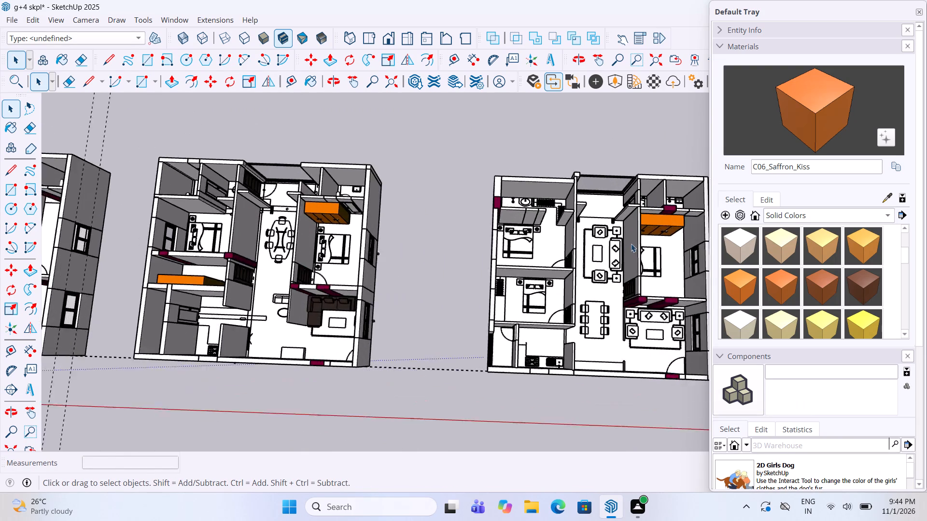
{"action": "scroll", "coordinate": [631, 244], "scroll_direction": "up", "scroll_amount": 5}
{"action": "middle_click_drag", "start_coordinate": [629, 242], "coordinate": [592, 155]}
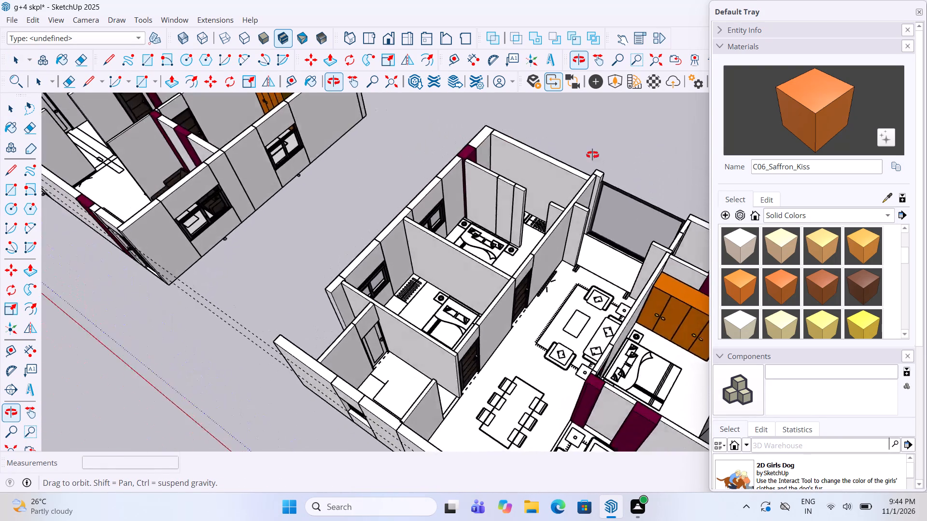
{"action": "middle_click_drag", "start_coordinate": [592, 155], "coordinate": [678, 184]}
{"action": "scroll", "coordinate": [664, 173], "scroll_direction": "down", "scroll_amount": 5}
{"action": "scroll", "coordinate": [380, 352], "scroll_direction": "up", "scroll_amount": 7}
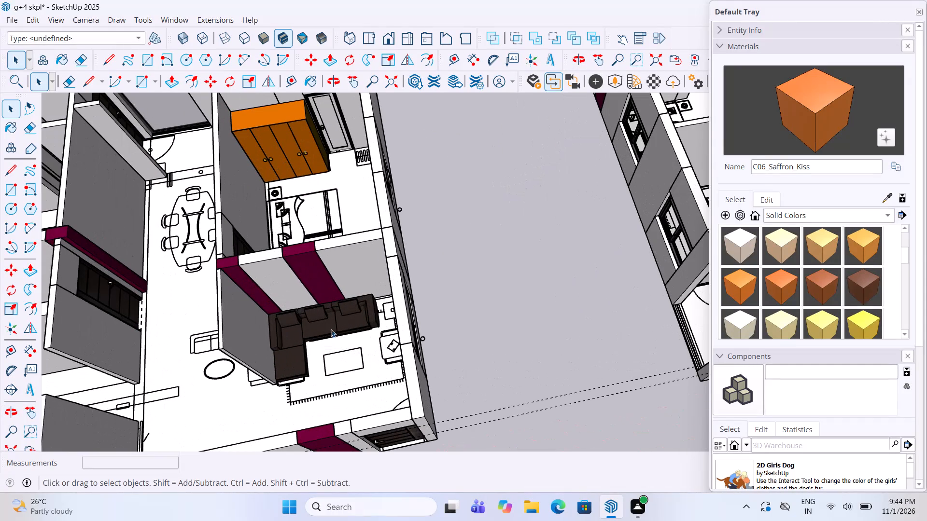
{"action": "left_click", "coordinate": [331, 329]}
{"action": "key", "text": "m"}
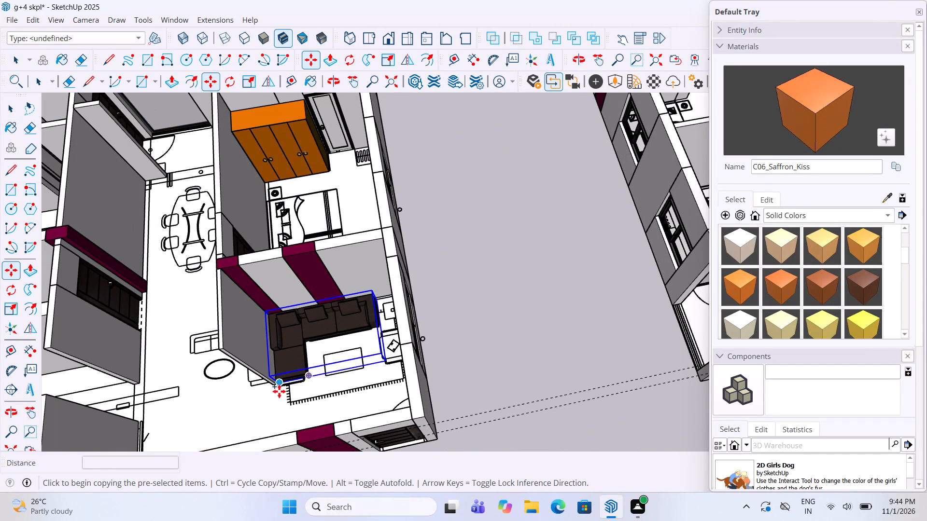
{"action": "left_click", "coordinate": [279, 391]}
{"action": "scroll", "coordinate": [220, 331], "scroll_direction": "down", "scroll_amount": 11}
{"action": "scroll", "coordinate": [525, 293], "scroll_direction": "up", "scroll_amount": 9}
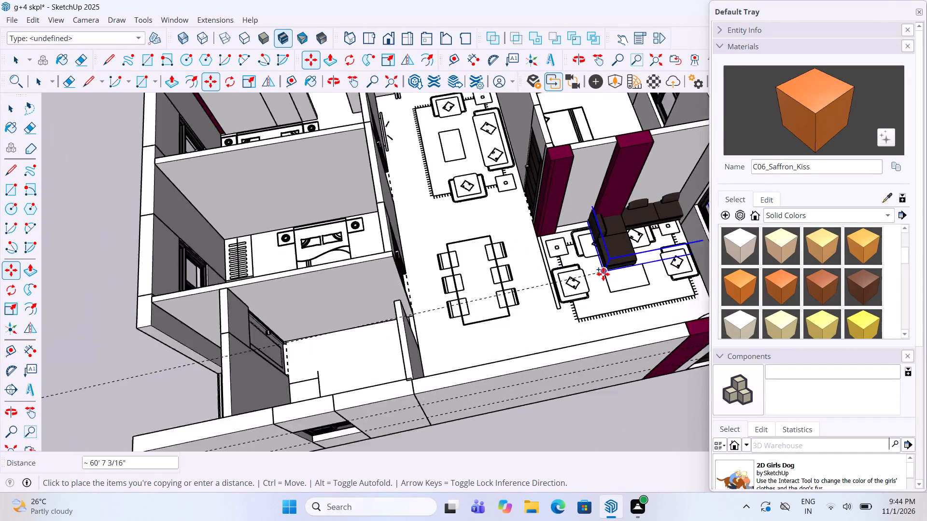
{"action": "scroll", "coordinate": [603, 274], "scroll_direction": "up", "scroll_amount": 3}
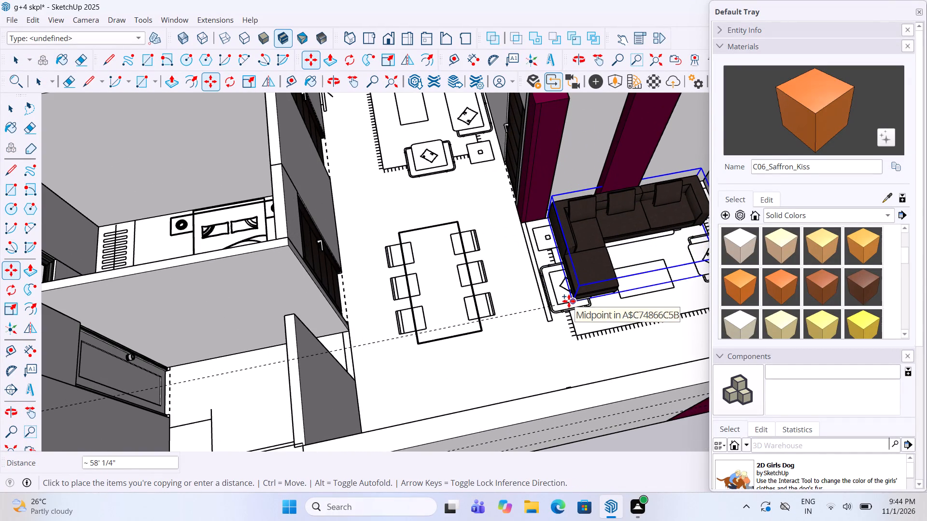
{"action": "double_click", "coordinate": [567, 306]}
Copy that sofa about 16' into the same plan's second seating area beyond the six-chair dining table.
{"action": "key", "text": "m"}
{"action": "left_click", "coordinate": [568, 306]}
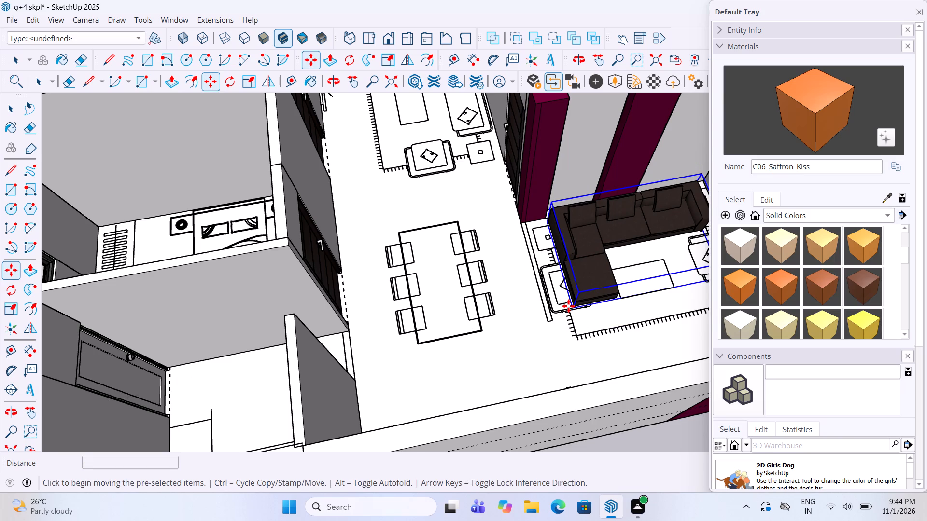
{"action": "scroll", "coordinate": [568, 306], "scroll_direction": "down", "scroll_amount": 6, "text": "ctrl"}
{"action": "scroll", "coordinate": [425, 197], "scroll_direction": "up", "scroll_amount": 1}
{"action": "left_click", "coordinate": [397, 187]}
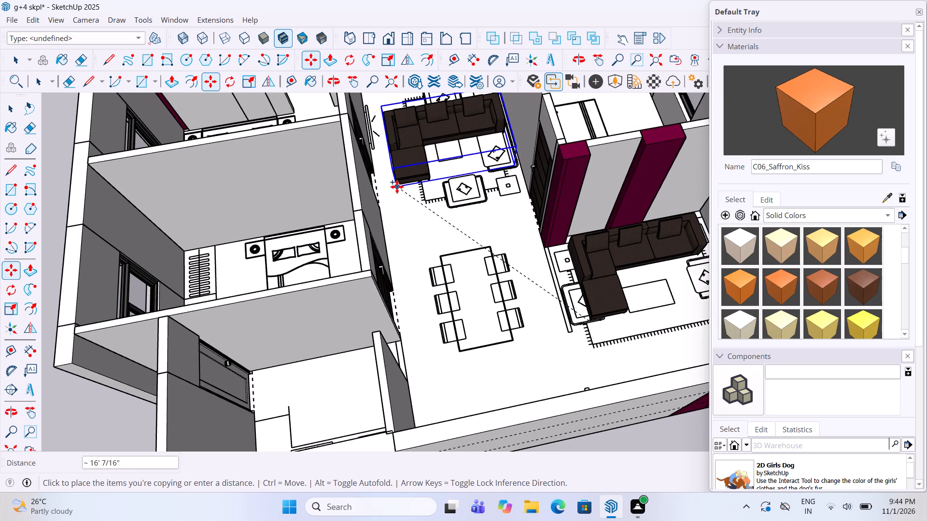
Flip the copied L-shaped sofa beyond the dining table so its chaise sits on the opposite side.
{"action": "left_click", "coordinate": [38, 320]}
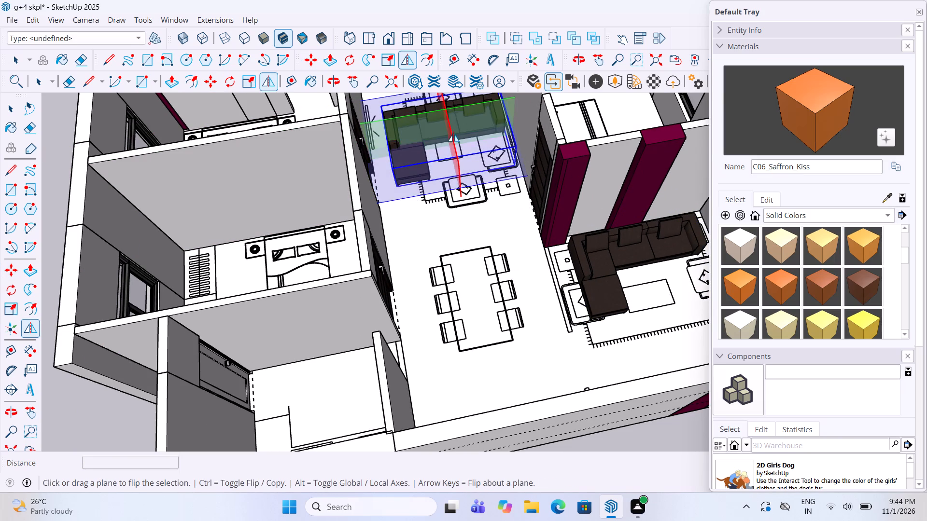
{"action": "left_click", "coordinate": [454, 135]}
{"action": "scroll", "coordinate": [483, 182], "scroll_direction": "down", "scroll_amount": 4}
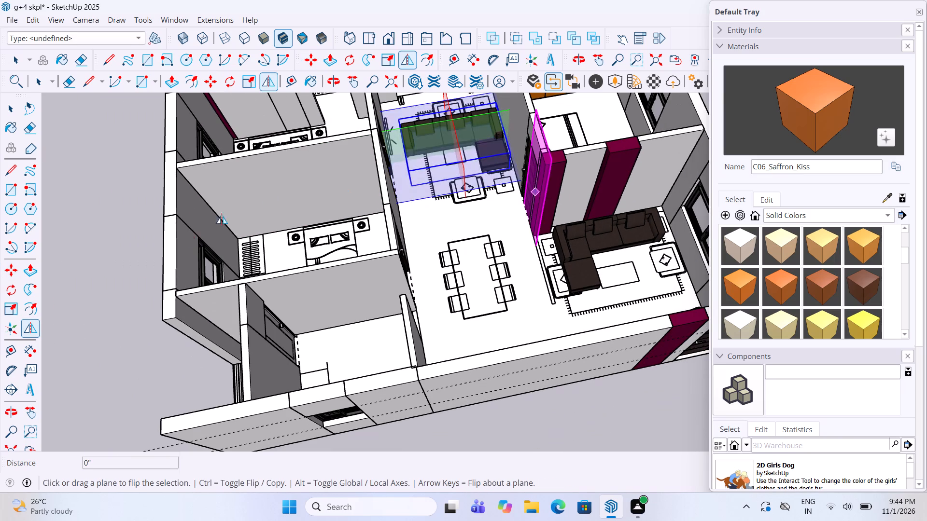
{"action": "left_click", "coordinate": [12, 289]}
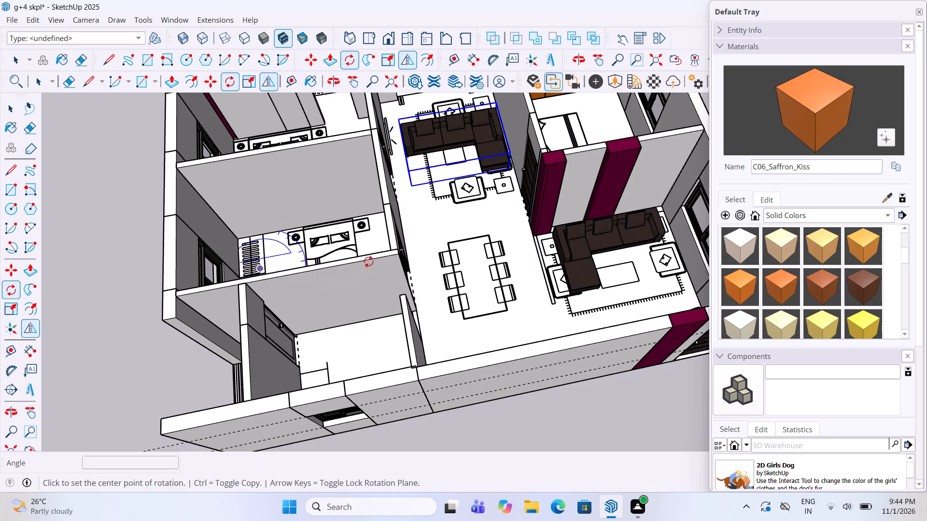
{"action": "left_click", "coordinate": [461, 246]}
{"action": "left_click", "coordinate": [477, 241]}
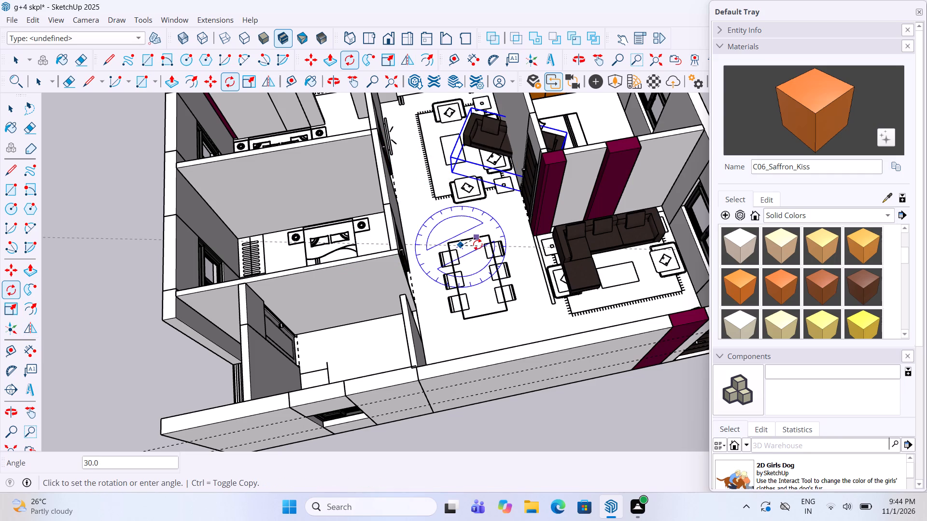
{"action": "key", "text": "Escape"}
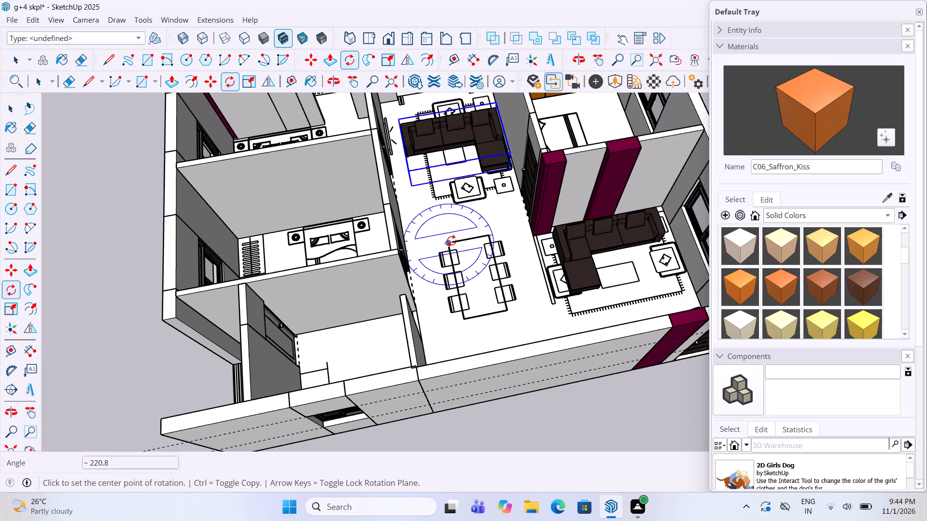
Rotate the flipped sofa about 90° around a centre point near the six-chair dining table.
{"action": "left_click", "coordinate": [436, 234]}
{"action": "left_click", "coordinate": [445, 234]}
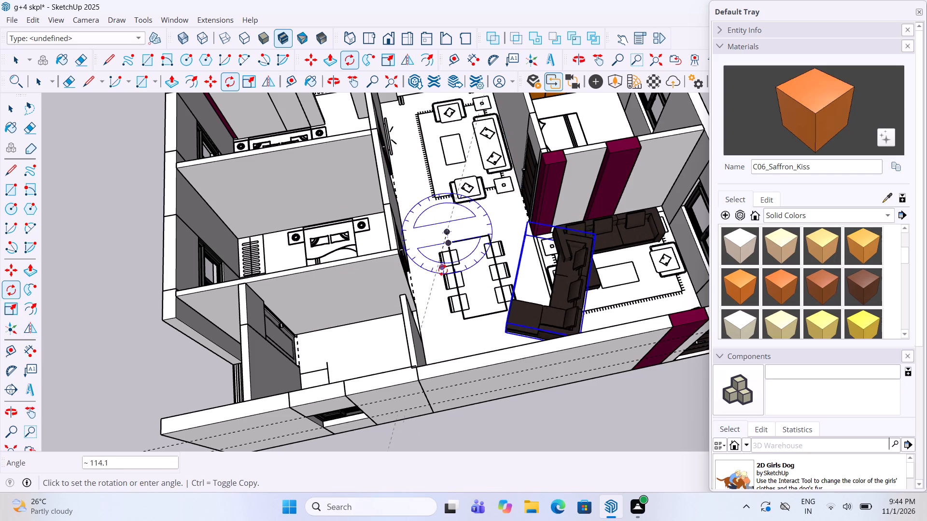
{"action": "double_click", "coordinate": [462, 307]}
Move the rotated sofa about 12' 10" onto the seating layout beyond the dining table and clear the selection.
{"action": "key", "text": "m"}
{"action": "left_click", "coordinate": [610, 291]}
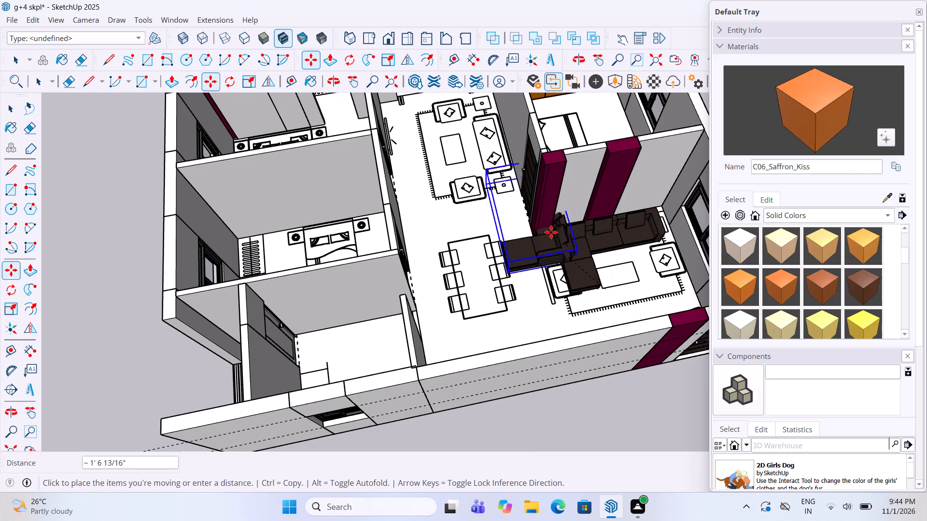
{"action": "scroll", "coordinate": [531, 177], "scroll_direction": "up", "scroll_amount": 4}
{"action": "left_click", "coordinate": [506, 170]}
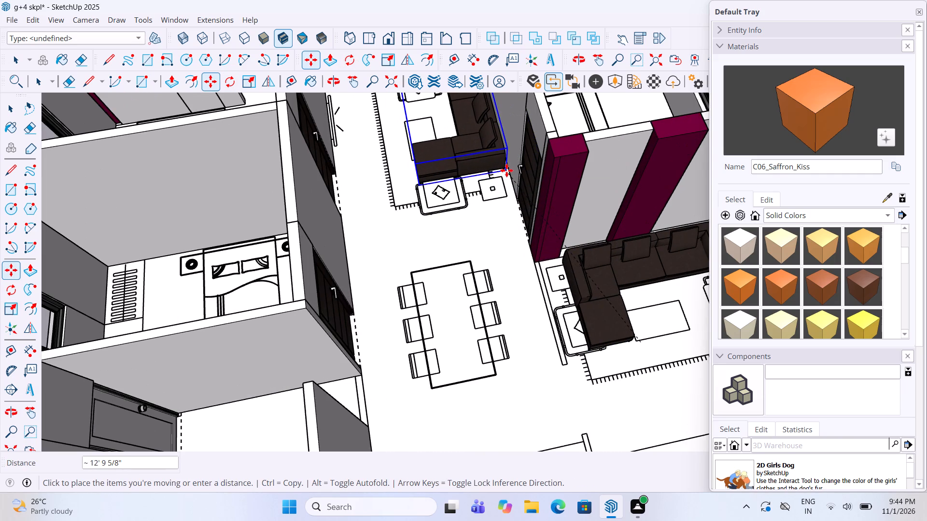
{"action": "key", "text": "space"}
{"action": "left_click", "coordinate": [512, 284]}
{"action": "scroll", "coordinate": [487, 271], "scroll_direction": "down", "scroll_amount": 9}
{"action": "middle_click_drag", "start_coordinate": [434, 269], "coordinate": [429, 264]}
{"action": "left_click", "coordinate": [701, 163]}
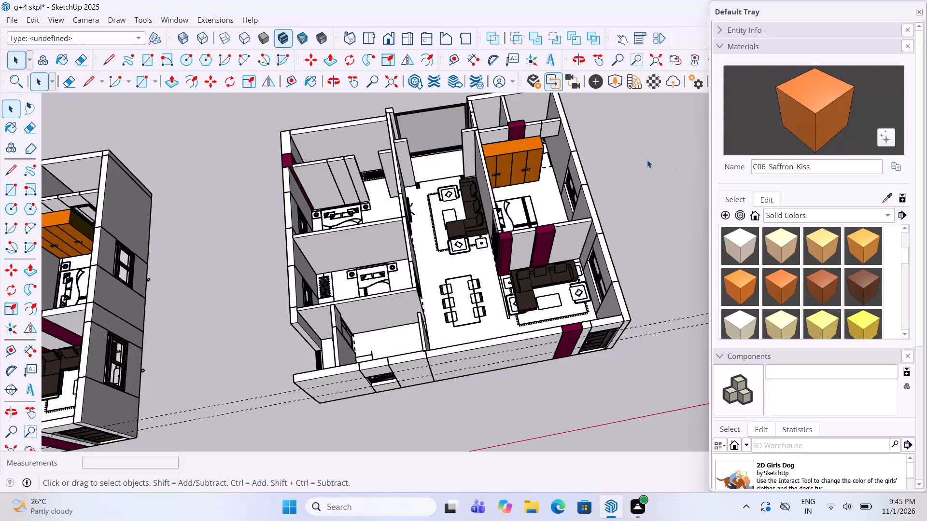
Copy the double bed from the large plan's orange-wardrobe bedroom about 150' 9" into the farthest plan's bedroom, between its drawn bedside tables.
{"action": "middle_click_drag", "start_coordinate": [647, 160], "coordinate": [564, 189]}
{"action": "scroll", "coordinate": [560, 213], "scroll_direction": "down", "scroll_amount": 8}
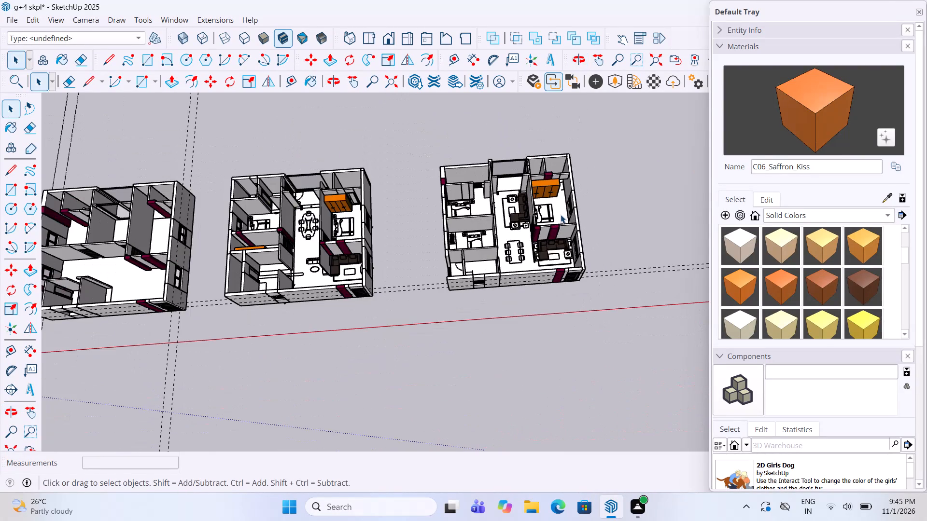
{"action": "scroll", "coordinate": [561, 215], "scroll_direction": "down", "scroll_amount": 5}
{"action": "scroll", "coordinate": [501, 161], "scroll_direction": "down", "scroll_amount": 5}
{"action": "scroll", "coordinate": [217, 148], "scroll_direction": "up", "scroll_amount": 5}
{"action": "scroll", "coordinate": [290, 165], "scroll_direction": "up", "scroll_amount": 5}
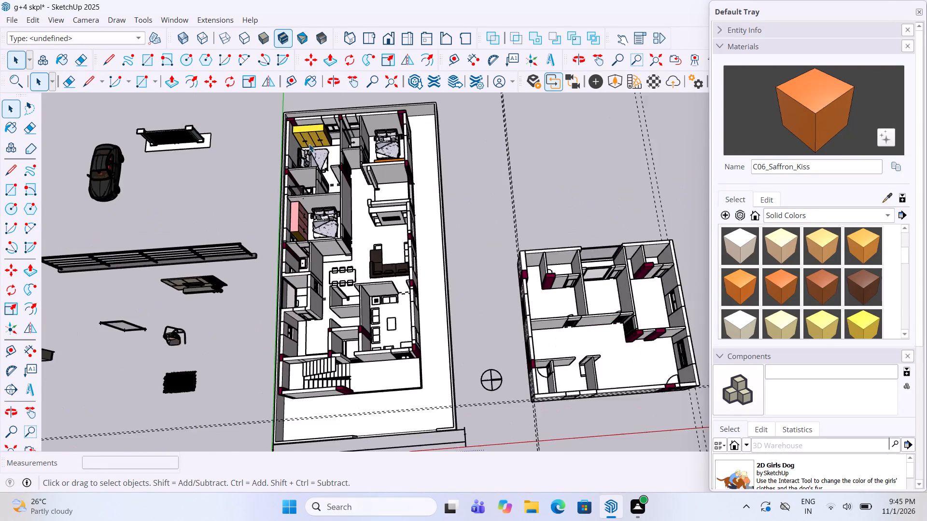
{"action": "scroll", "coordinate": [309, 144], "scroll_direction": "up", "scroll_amount": 5}
{"action": "scroll", "coordinate": [424, 153], "scroll_direction": "up", "scroll_amount": 4}
{"action": "left_click", "coordinate": [424, 139]}
{"action": "key", "text": "m"}
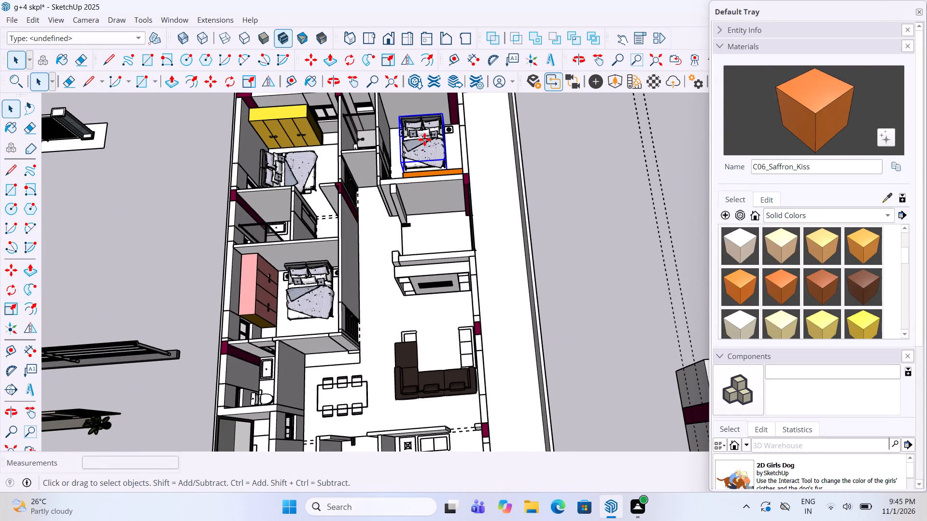
{"action": "scroll", "coordinate": [453, 141], "scroll_direction": "up", "scroll_amount": 10}
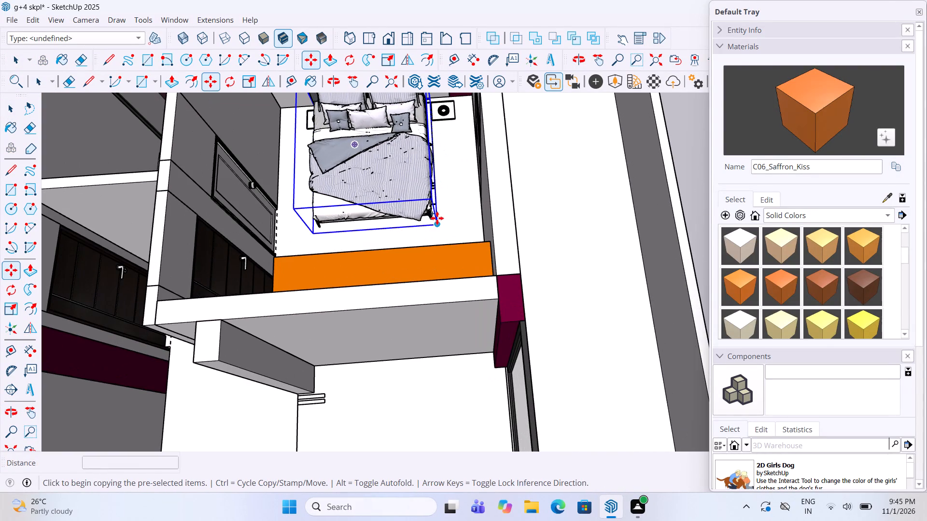
{"action": "left_click", "coordinate": [437, 218]}
{"action": "scroll", "coordinate": [287, 221], "scroll_direction": "down", "scroll_amount": 20}
{"action": "scroll", "coordinate": [287, 221], "scroll_direction": "down", "scroll_amount": 3}
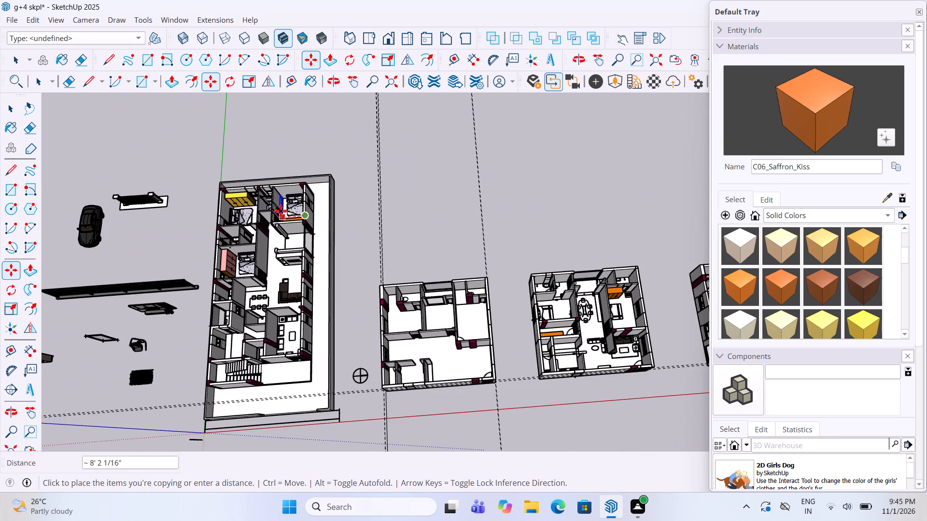
{"action": "scroll", "coordinate": [418, 318], "scroll_direction": "up", "scroll_amount": 13}
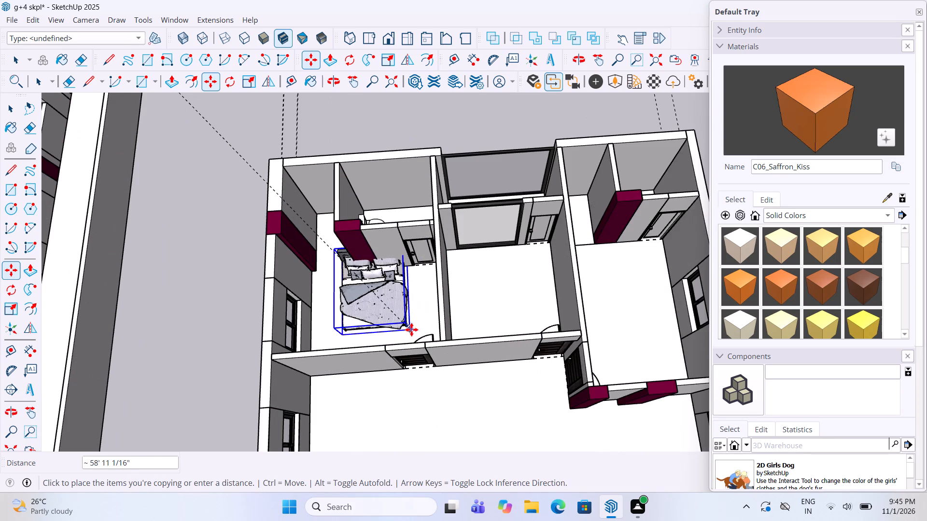
{"action": "scroll", "coordinate": [420, 300], "scroll_direction": "down", "scroll_amount": 4}
{"action": "scroll", "coordinate": [623, 302], "scroll_direction": "up", "scroll_amount": 2}
{"action": "scroll", "coordinate": [536, 227], "scroll_direction": "down", "scroll_amount": 5}
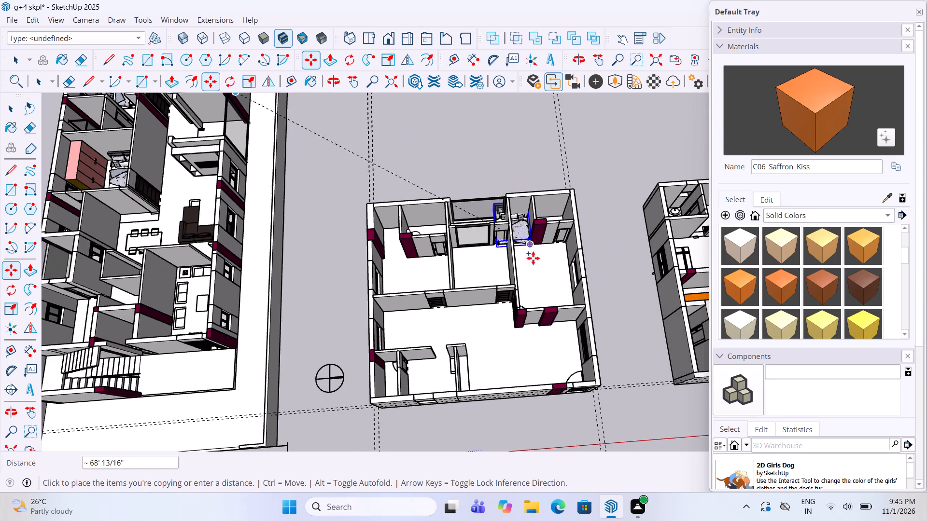
{"action": "scroll", "coordinate": [394, 298], "scroll_direction": "down", "scroll_amount": 5}
{"action": "scroll", "coordinate": [685, 275], "scroll_direction": "up", "scroll_amount": 5}
{"action": "middle_click_drag", "start_coordinate": [685, 275], "coordinate": [674, 272]}
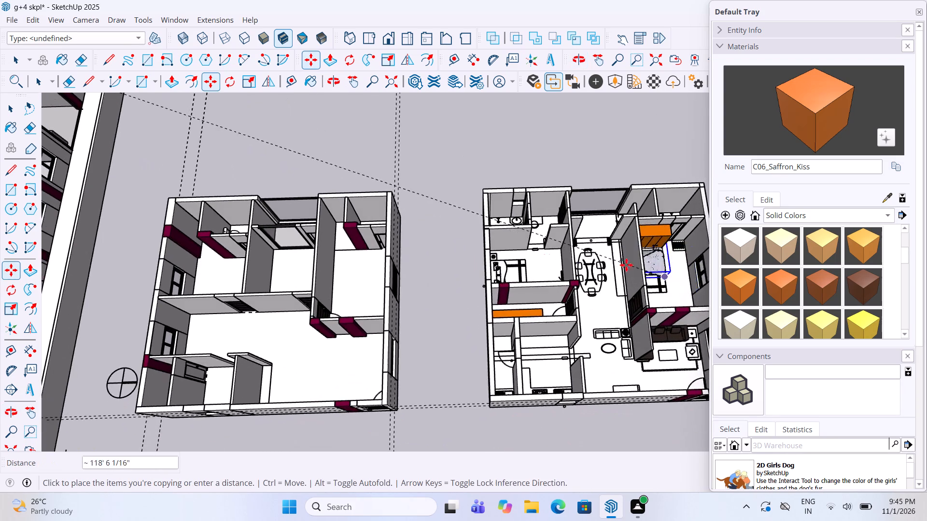
{"action": "scroll", "coordinate": [557, 261], "scroll_direction": "down", "scroll_amount": 5}
{"action": "scroll", "coordinate": [675, 341], "scroll_direction": "up", "scroll_amount": 4}
{"action": "scroll", "coordinate": [393, 283], "scroll_direction": "down", "scroll_amount": 5}
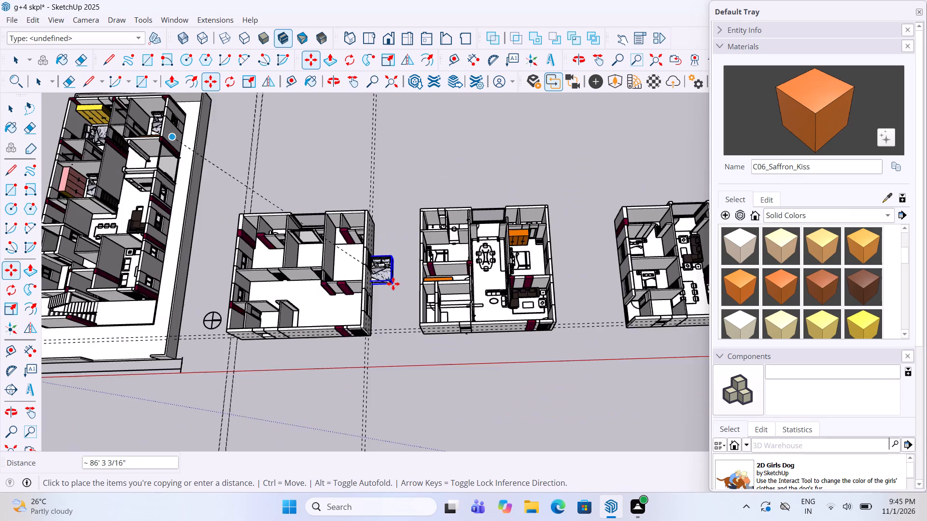
{"action": "scroll", "coordinate": [393, 284], "scroll_direction": "down", "scroll_amount": 7}
{"action": "scroll", "coordinate": [578, 275], "scroll_direction": "up", "scroll_amount": 8}
{"action": "scroll", "coordinate": [504, 264], "scroll_direction": "up", "scroll_amount": 9}
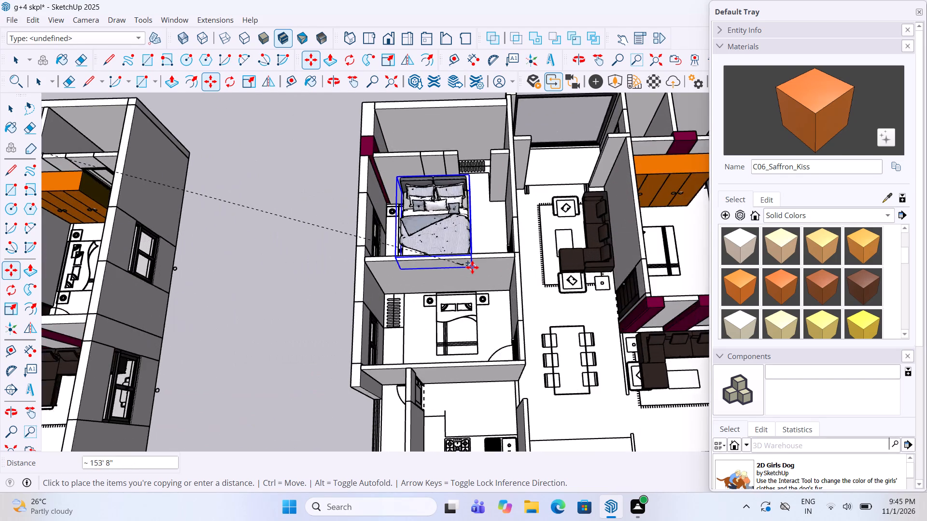
{"action": "scroll", "coordinate": [469, 263], "scroll_direction": "up", "scroll_amount": 4}
{"action": "middle_click_drag", "start_coordinate": [443, 201], "coordinate": [445, 280]}
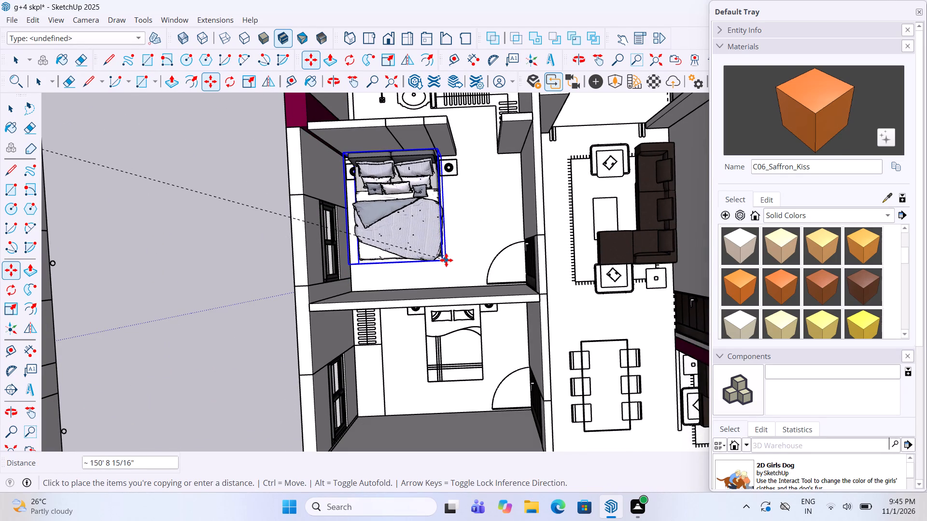
{"action": "left_click", "coordinate": [446, 260]}
Copy that bed about 10' 3" into the adjoining bedroom across the partition wall and clear the selection.
{"action": "key", "text": "m"}
{"action": "left_click", "coordinate": [446, 260]}
{"action": "middle_click_drag", "start_coordinate": [478, 379], "coordinate": [415, 273]}
{"action": "scroll", "coordinate": [431, 177], "scroll_direction": "down", "scroll_amount": 3}
{"action": "middle_click_drag", "start_coordinate": [431, 177], "coordinate": [349, 123]}
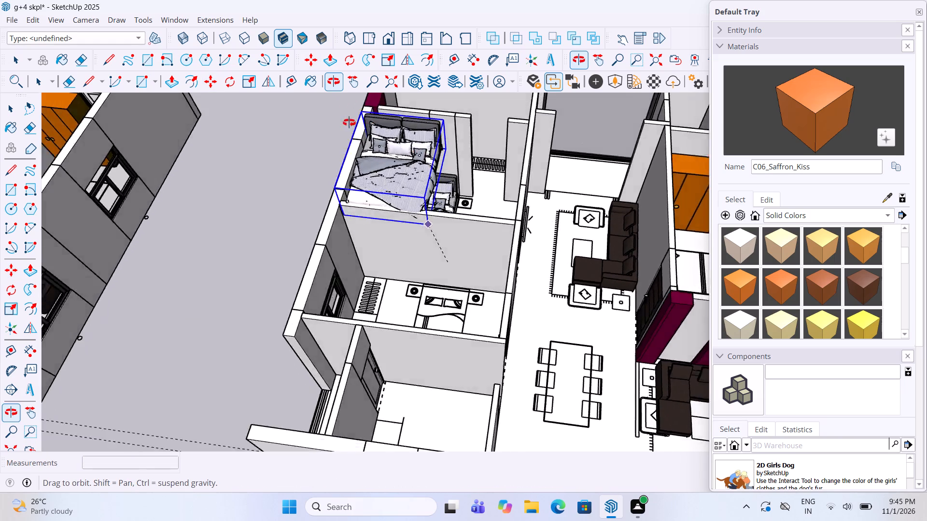
{"action": "middle_click_drag", "start_coordinate": [349, 123], "coordinate": [263, 173]}
{"action": "scroll", "coordinate": [423, 271], "scroll_direction": "up", "scroll_amount": 3}
{"action": "middle_click_drag", "start_coordinate": [425, 274], "coordinate": [448, 304]}
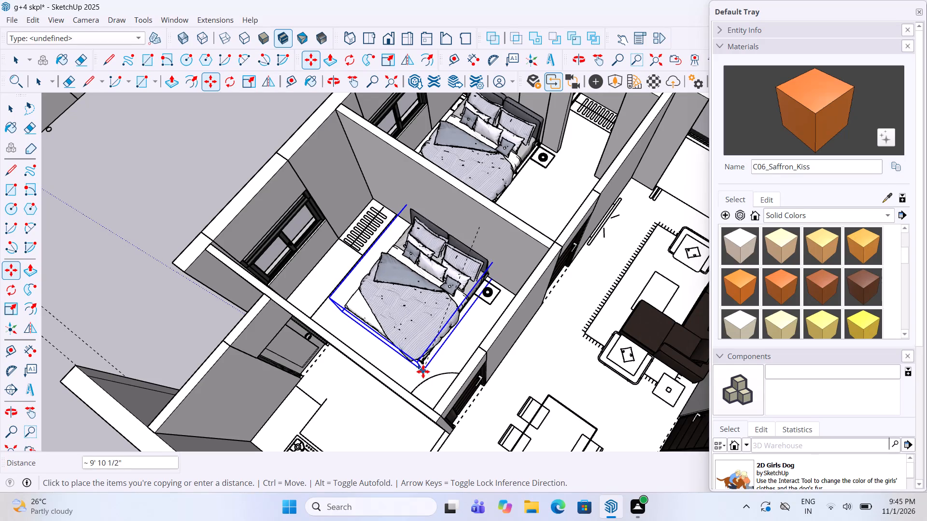
{"action": "left_click", "coordinate": [418, 376]}
{"action": "scroll", "coordinate": [462, 289], "scroll_direction": "down", "scroll_amount": 4}
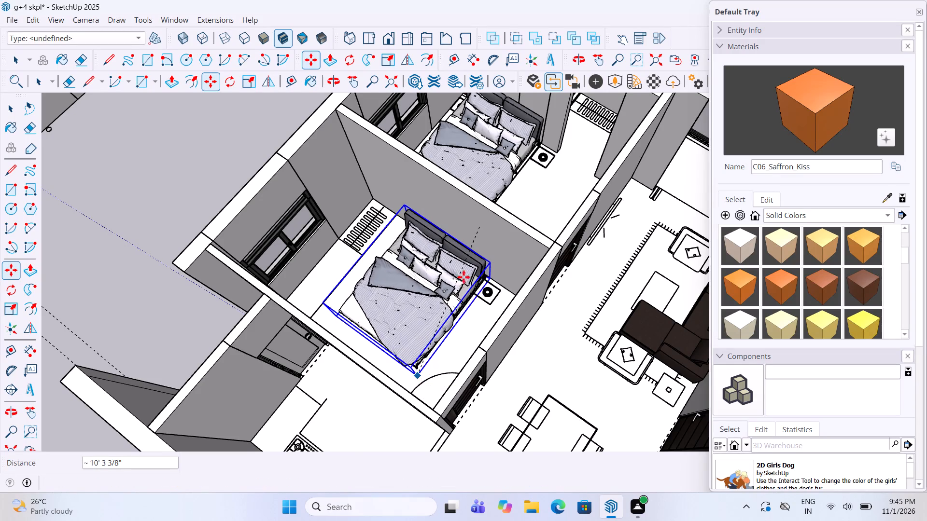
{"action": "scroll", "coordinate": [488, 220], "scroll_direction": "down", "scroll_amount": 17}
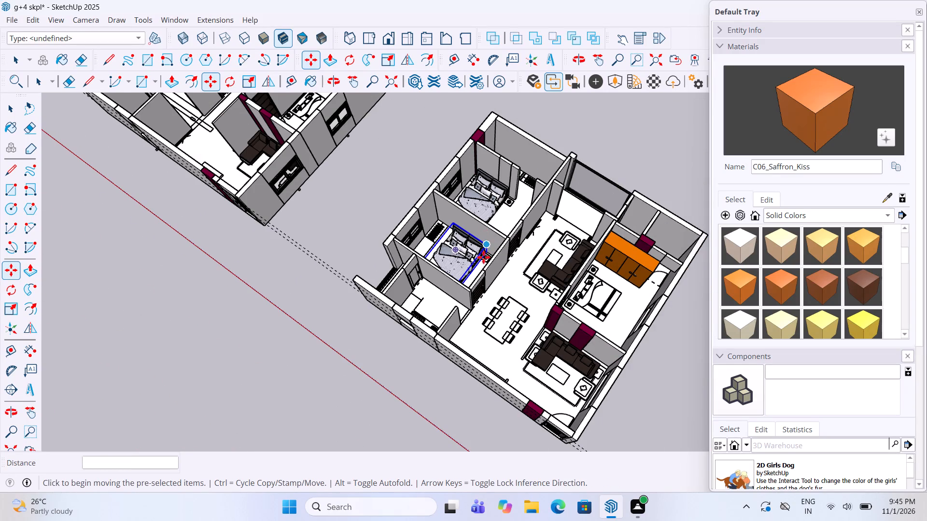
{"action": "key", "text": "space"}
{"action": "left_click", "coordinate": [226, 306]}
Copy the bed beside the large plan's yellow wardrobe about 137' 2" into the middle furnished plan's orange-wardrobe bedroom, against the headboard wall.
{"action": "scroll", "coordinate": [493, 316], "scroll_direction": "down", "scroll_amount": 6}
{"action": "scroll", "coordinate": [562, 238], "scroll_direction": "down", "scroll_amount": 11}
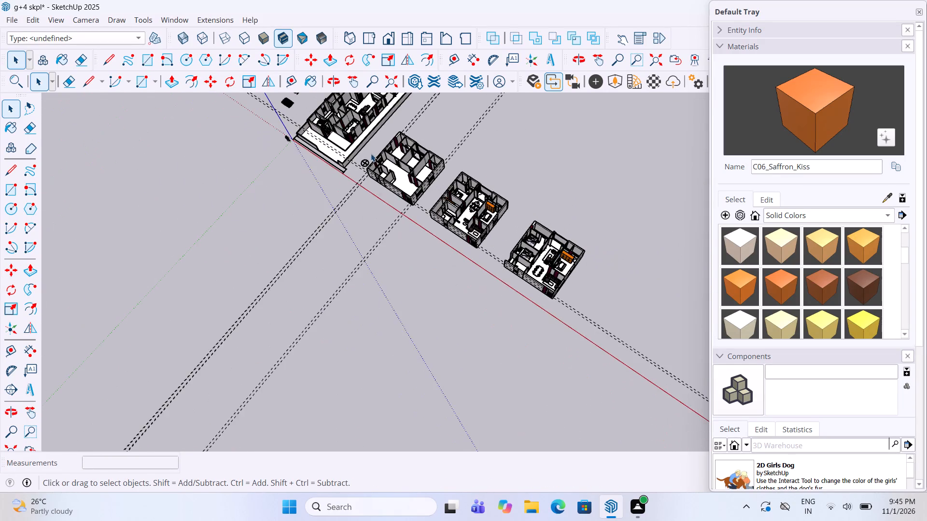
{"action": "scroll", "coordinate": [356, 110], "scroll_direction": "up", "scroll_amount": 10}
{"action": "scroll", "coordinate": [365, 117], "scroll_direction": "down", "scroll_amount": 6}
{"action": "scroll", "coordinate": [364, 276], "scroll_direction": "down", "scroll_amount": 3}
{"action": "scroll", "coordinate": [381, 162], "scroll_direction": "up", "scroll_amount": 3}
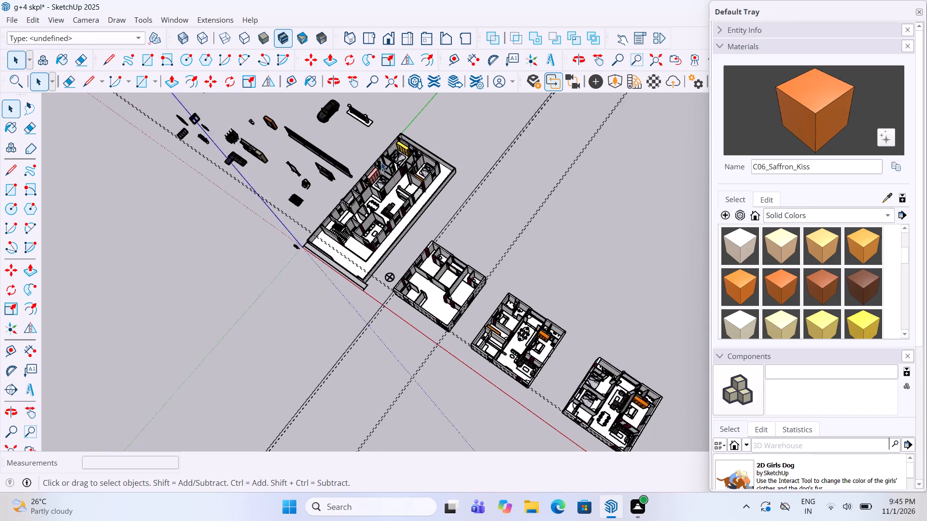
{"action": "scroll", "coordinate": [381, 162], "scroll_direction": "up", "scroll_amount": 16}
{"action": "left_click", "coordinate": [410, 138]}
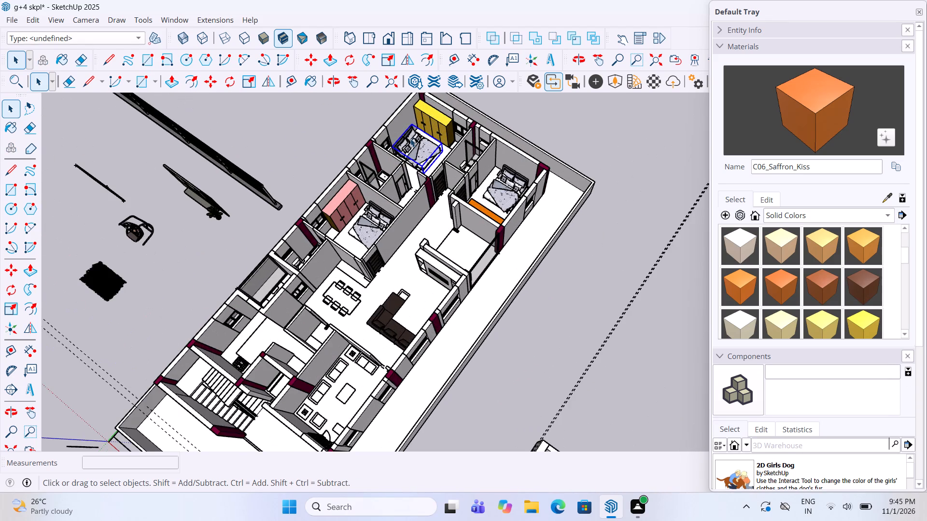
{"action": "scroll", "coordinate": [410, 138], "scroll_direction": "up", "scroll_amount": 19}
{"action": "scroll", "coordinate": [410, 137], "scroll_direction": "up", "scroll_amount": 4}
{"action": "key", "text": "m"}
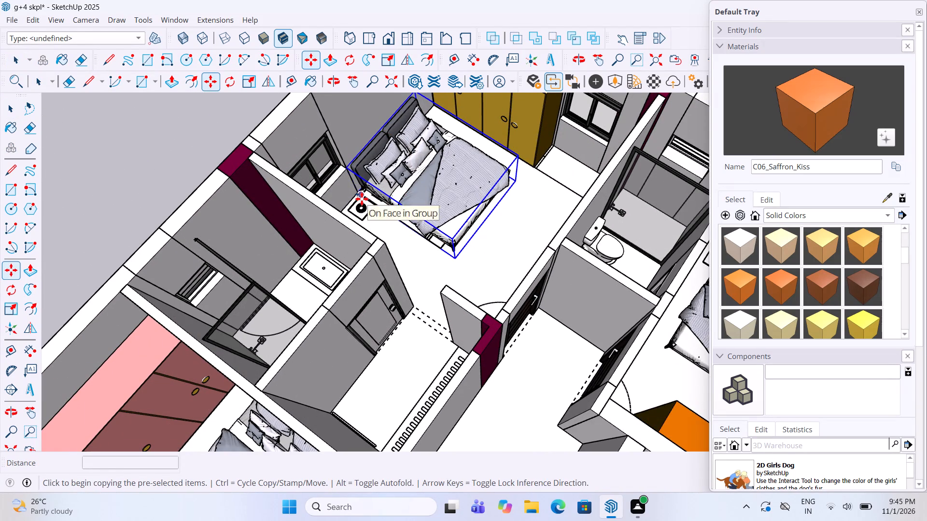
{"action": "left_click", "coordinate": [362, 199]}
{"action": "scroll", "coordinate": [333, 195], "scroll_direction": "down", "scroll_amount": 19}
{"action": "scroll", "coordinate": [347, 178], "scroll_direction": "down", "scroll_amount": 6}
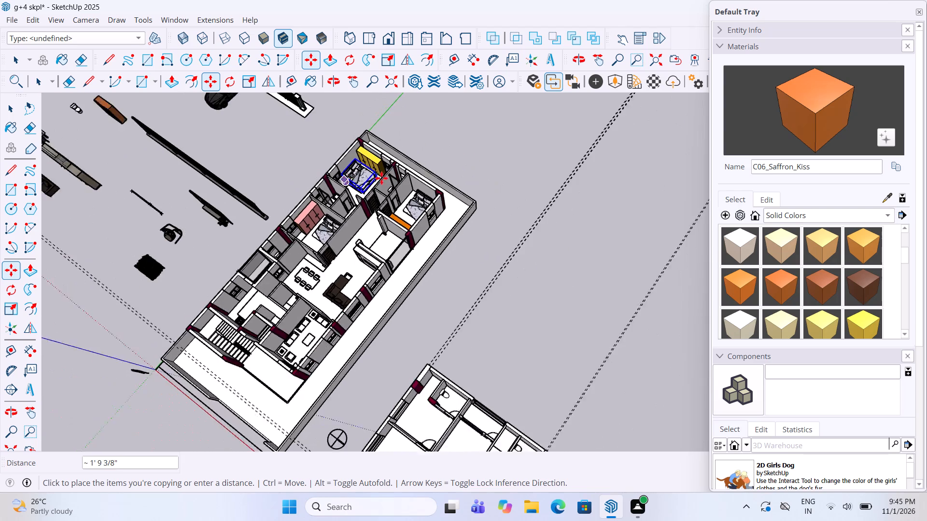
{"action": "scroll", "coordinate": [481, 153], "scroll_direction": "down", "scroll_amount": 10}
{"action": "scroll", "coordinate": [520, 262], "scroll_direction": "up", "scroll_amount": 3}
{"action": "scroll", "coordinate": [530, 331], "scroll_direction": "up", "scroll_amount": 6}
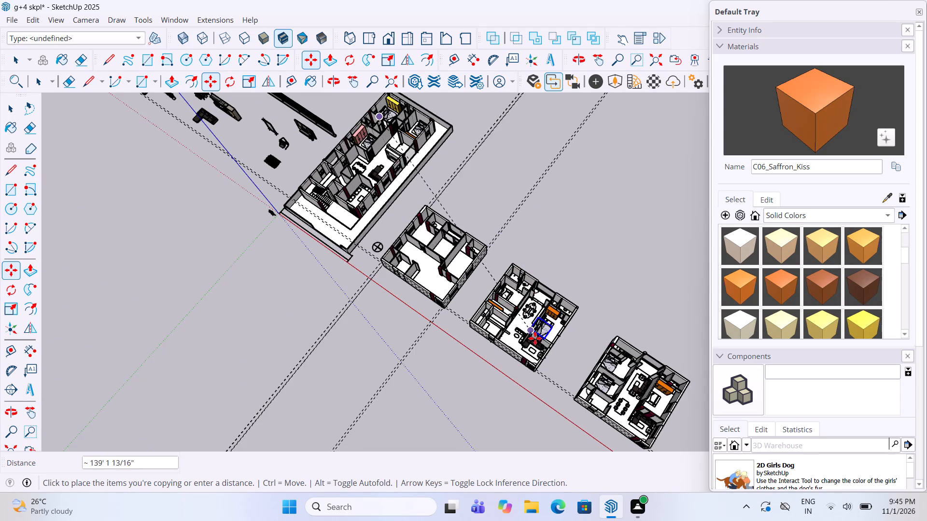
{"action": "scroll", "coordinate": [545, 331], "scroll_direction": "up", "scroll_amount": 11}
{"action": "scroll", "coordinate": [546, 329], "scroll_direction": "up", "scroll_amount": 17}
{"action": "scroll", "coordinate": [484, 308], "scroll_direction": "up", "scroll_amount": 3}
{"action": "left_click", "coordinate": [457, 282]}
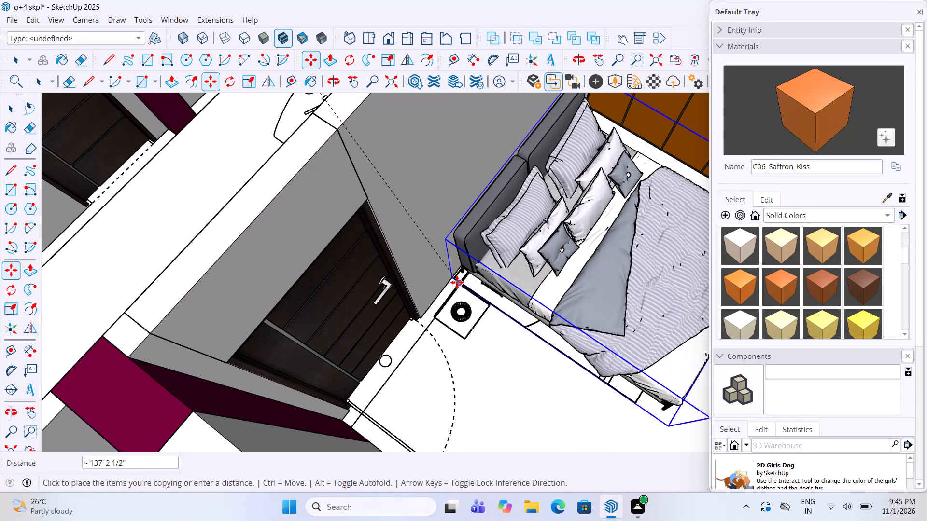
Copy the double bed from the middle plan's orange-wardrobe bedroom about 23' 7" into the bedroom across the dining area, beside its drawn bedside table.
{"action": "key", "text": "m"}
{"action": "left_click", "coordinate": [457, 282]}
{"action": "scroll", "coordinate": [297, 219], "scroll_direction": "down", "scroll_amount": 5}
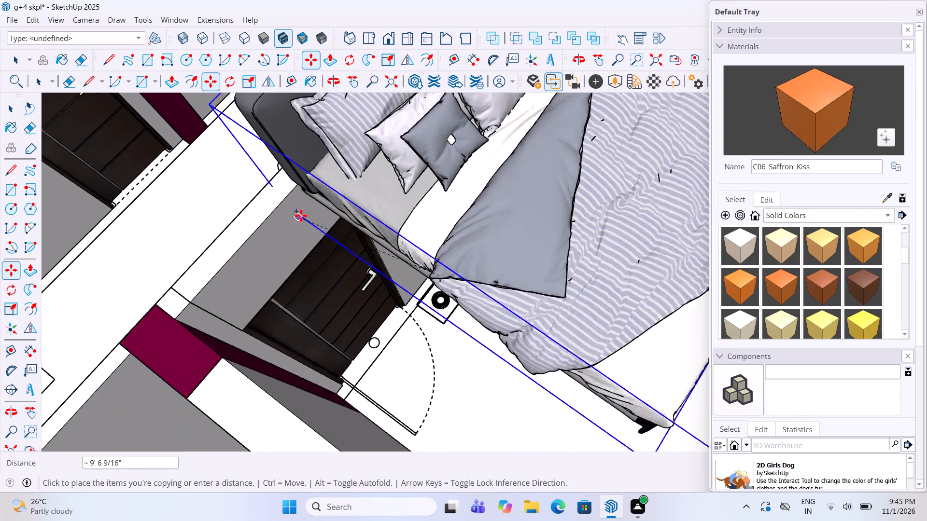
{"action": "scroll", "coordinate": [313, 209], "scroll_direction": "down", "scroll_amount": 19}
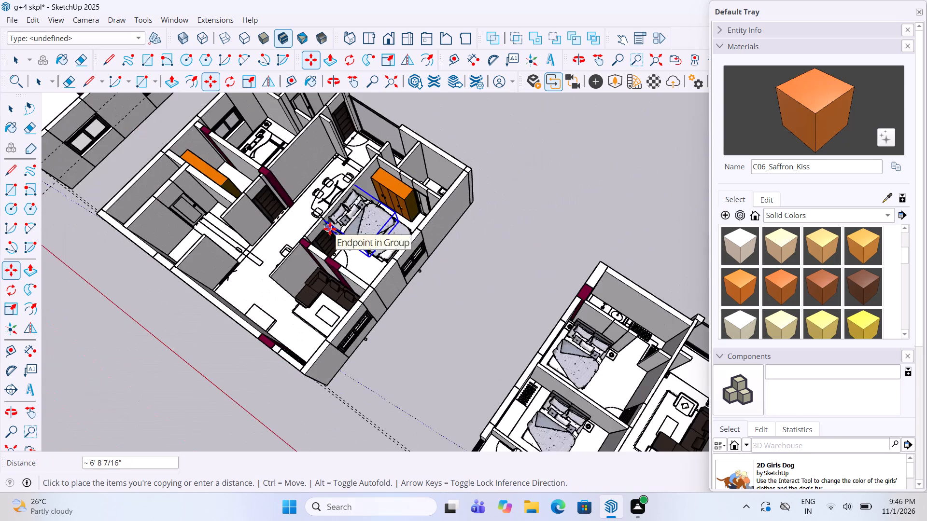
{"action": "scroll", "coordinate": [232, 120], "scroll_direction": "up", "scroll_amount": 6}
{"action": "scroll", "coordinate": [236, 154], "scroll_direction": "up", "scroll_amount": 16}
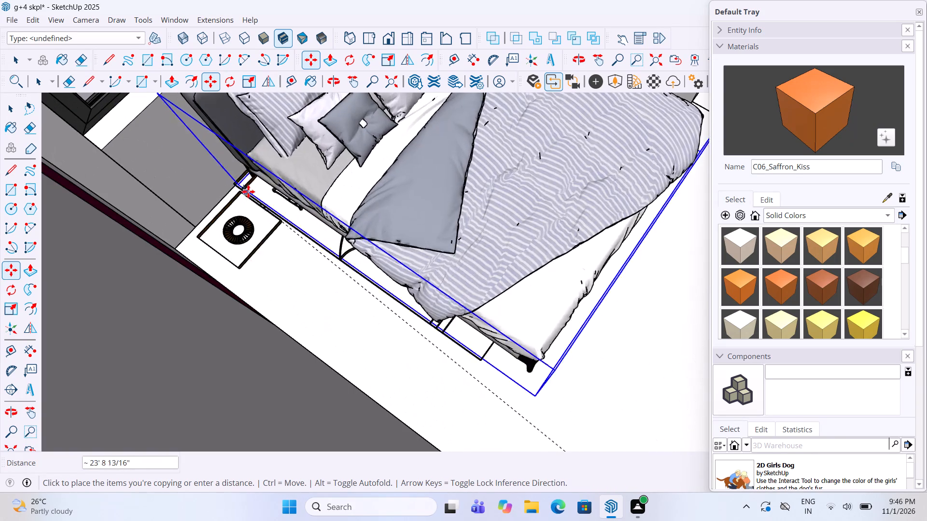
{"action": "left_click", "coordinate": [241, 185]}
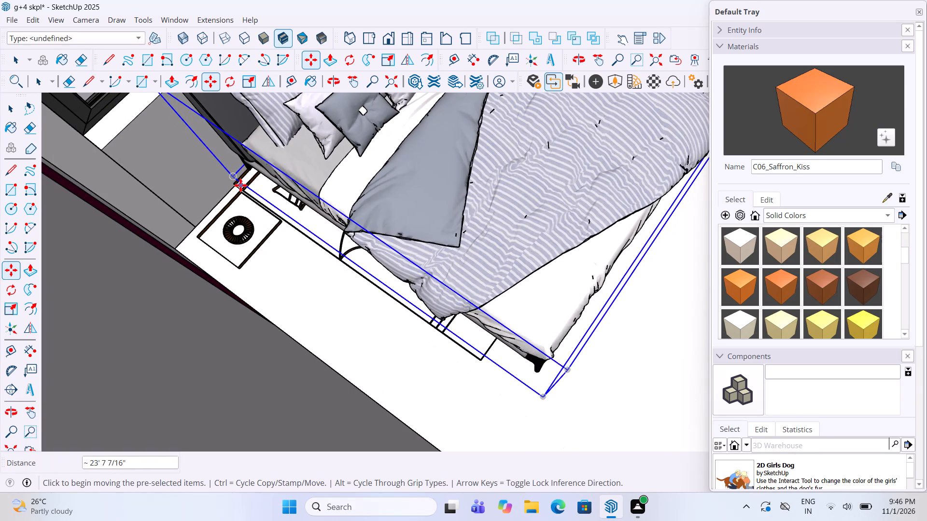
Copy that bed about 80' 8" into the farthest plan's orange-wardrobe bedroom, next to the drawn bedside table.
{"action": "key", "text": "m"}
{"action": "left_click", "coordinate": [235, 180]}
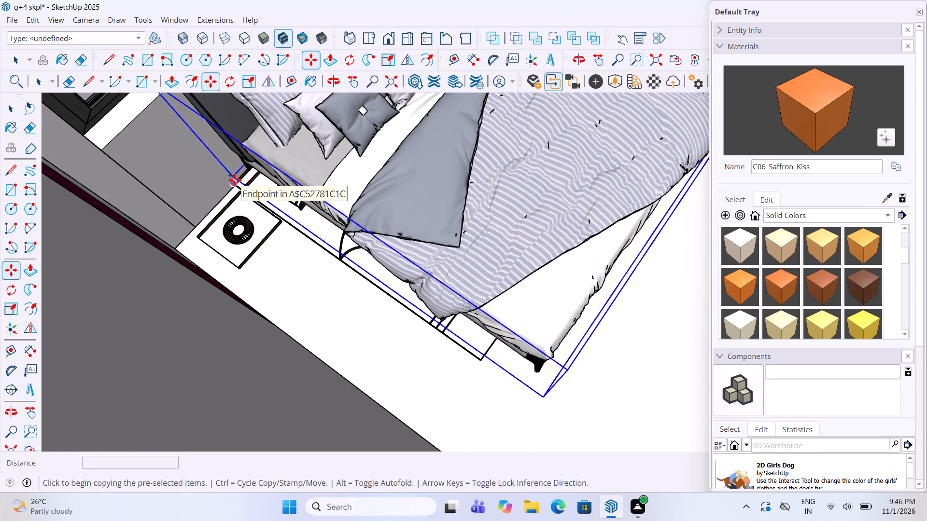
{"action": "scroll", "coordinate": [283, 247], "scroll_direction": "down", "scroll_amount": 6}
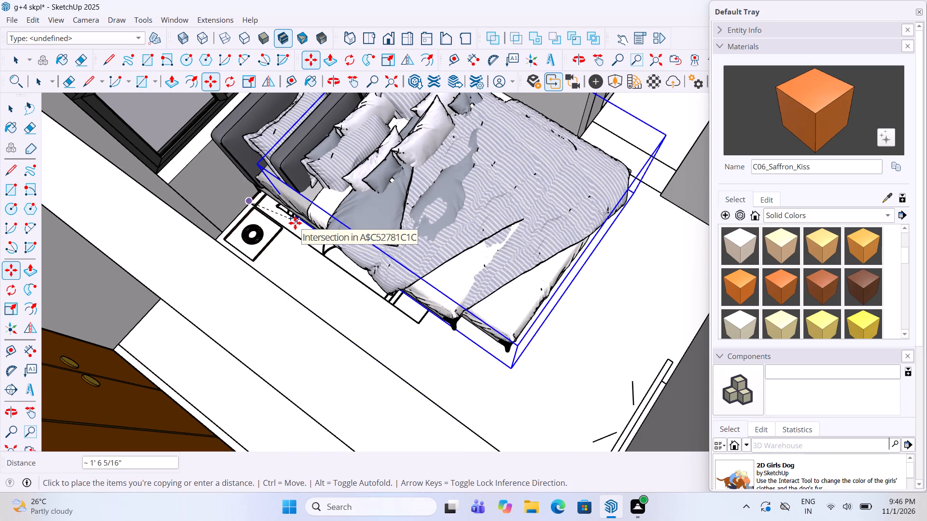
{"action": "scroll", "coordinate": [297, 219], "scroll_direction": "down", "scroll_amount": 16}
{"action": "scroll", "coordinate": [277, 196], "scroll_direction": "down", "scroll_amount": 13}
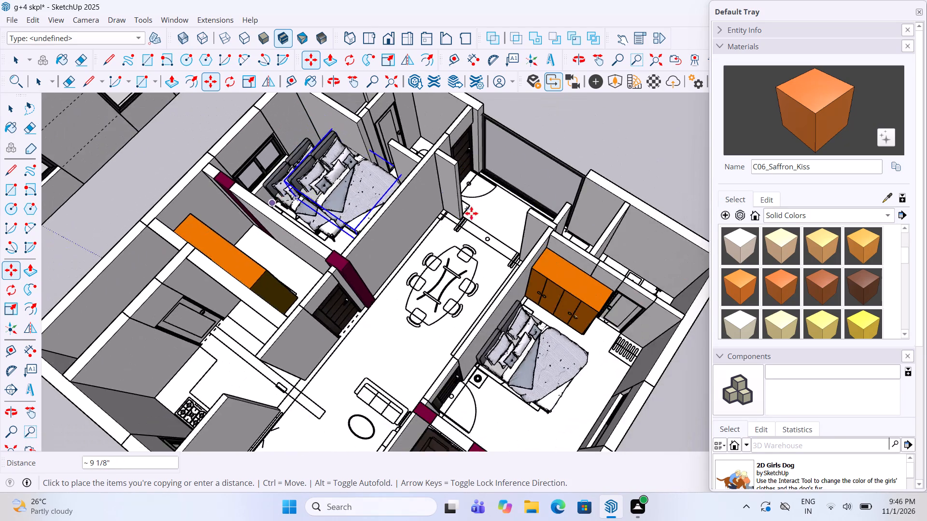
{"action": "scroll", "coordinate": [471, 206], "scroll_direction": "down", "scroll_amount": 17}
{"action": "scroll", "coordinate": [589, 292], "scroll_direction": "up", "scroll_amount": 6}
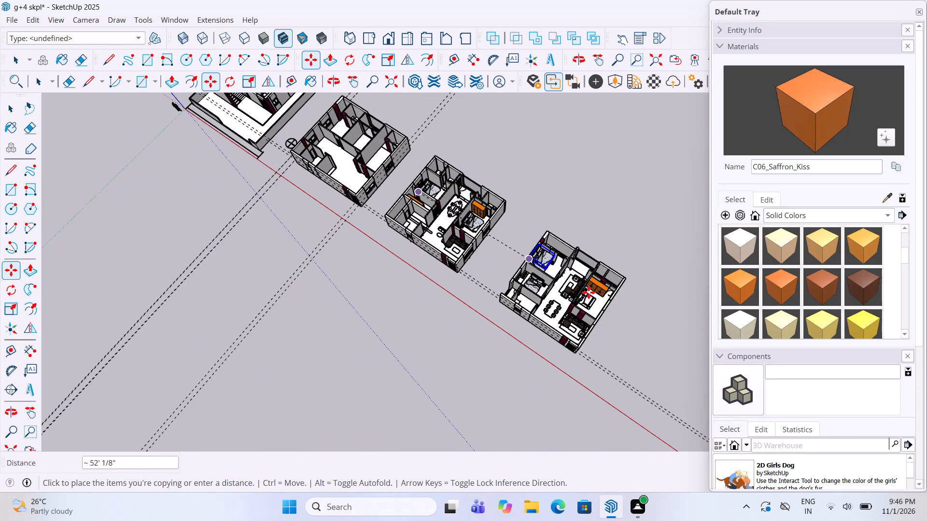
{"action": "scroll", "coordinate": [594, 282], "scroll_direction": "up", "scroll_amount": 15}
{"action": "scroll", "coordinate": [537, 334], "scroll_direction": "up", "scroll_amount": 15}
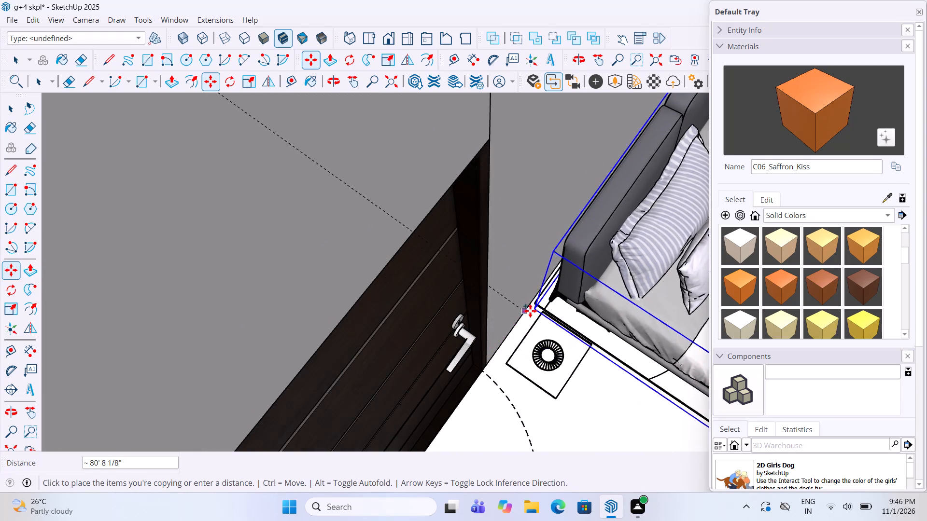
{"action": "left_click", "coordinate": [531, 302]}
Move the copied bed about 5" toward the headboard wall to line up with the drawn bed outline, and clear the selection.
{"action": "scroll", "coordinate": [578, 304], "scroll_direction": "up", "scroll_amount": 6}
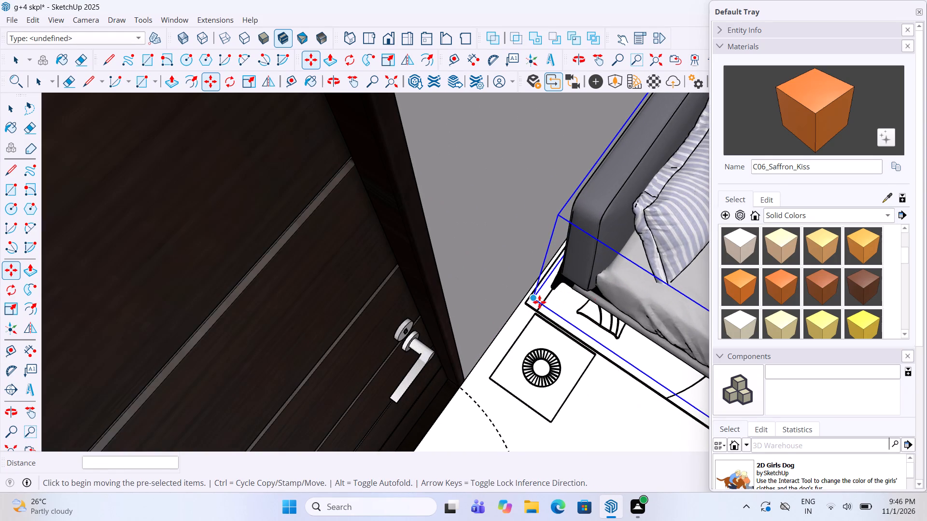
{"action": "left_click", "coordinate": [536, 302]}
{"action": "left_click", "coordinate": [520, 303]}
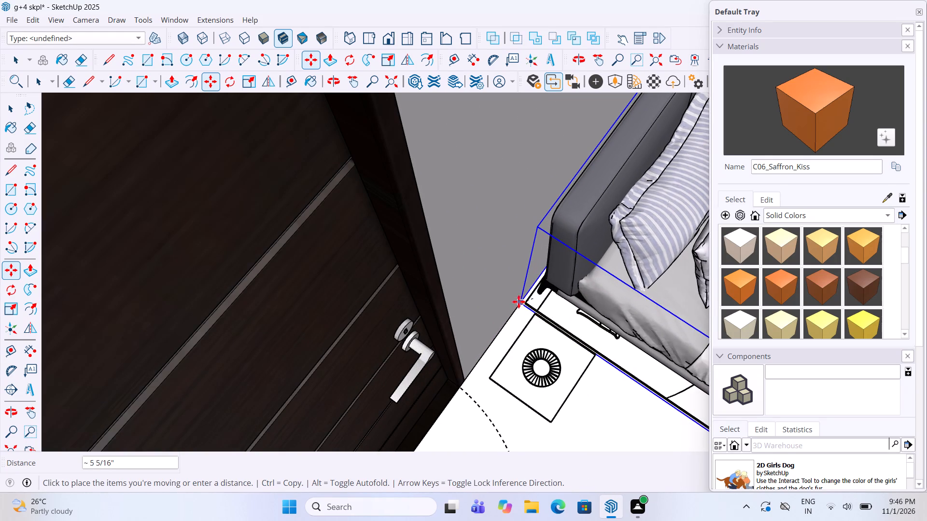
{"action": "scroll", "coordinate": [388, 212], "scroll_direction": "down", "scroll_amount": 7}
{"action": "middle_click_drag", "start_coordinate": [477, 307], "coordinate": [469, 274]}
{"action": "key", "text": "space"}
{"action": "scroll", "coordinate": [465, 223], "scroll_direction": "down", "scroll_amount": 13}
{"action": "key", "text": "space"}
{"action": "scroll", "coordinate": [465, 223], "scroll_direction": "down", "scroll_amount": 6}
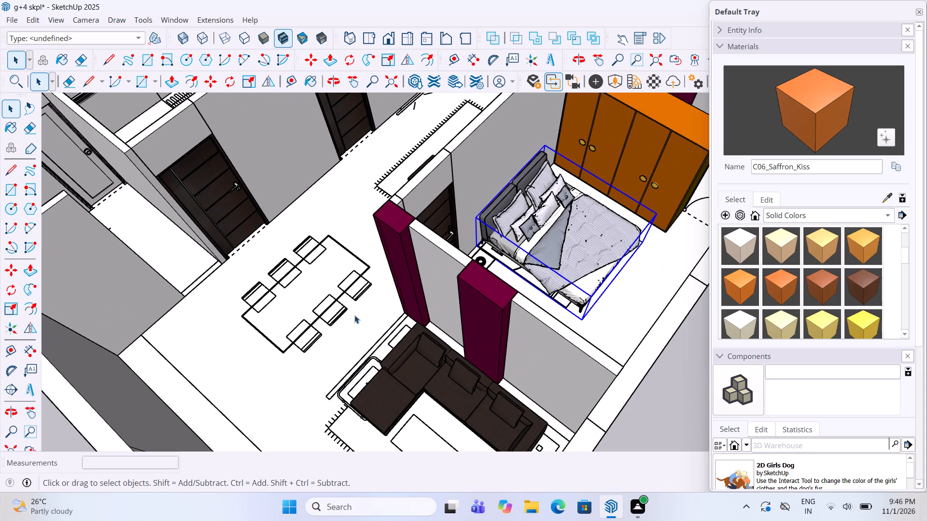
{"action": "left_click", "coordinate": [328, 334]}
Delete the spare orange-brown wardrobe and the car from the loose models beside the large plan.
{"action": "scroll", "coordinate": [418, 301], "scroll_direction": "down", "scroll_amount": 11}
{"action": "left_click", "coordinate": [646, 366]}
{"action": "scroll", "coordinate": [550, 237], "scroll_direction": "down", "scroll_amount": 3}
{"action": "middle_click_drag", "start_coordinate": [549, 235], "coordinate": [637, 270]}
{"action": "left_click", "coordinate": [605, 162]}
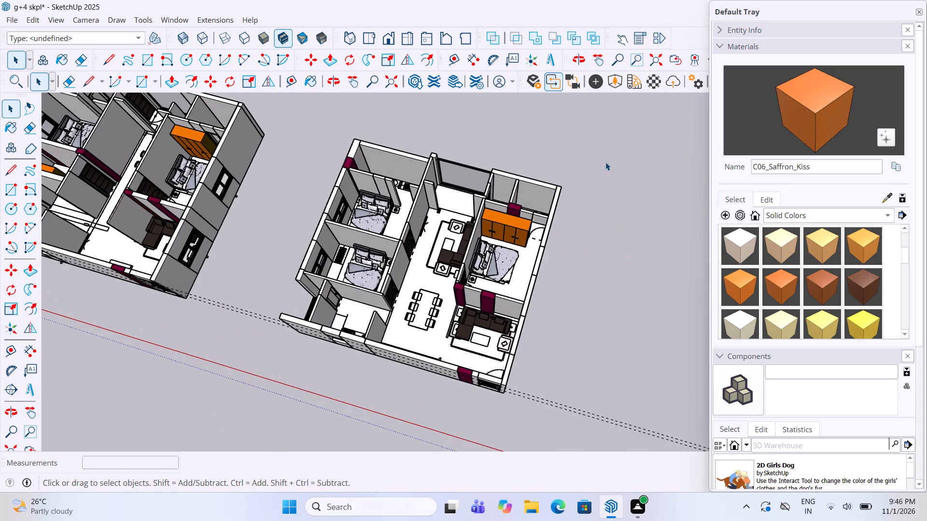
{"action": "scroll", "coordinate": [605, 162], "scroll_direction": "down", "scroll_amount": 6}
{"action": "scroll", "coordinate": [402, 185], "scroll_direction": "up", "scroll_amount": 5}
{"action": "scroll", "coordinate": [590, 318], "scroll_direction": "down", "scroll_amount": 3}
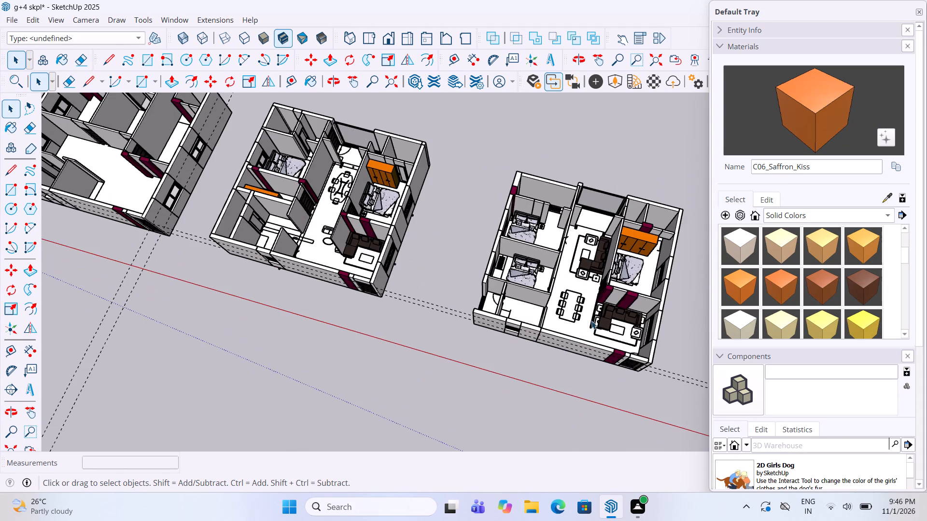
{"action": "scroll", "coordinate": [591, 324], "scroll_direction": "down", "scroll_amount": 1}
{"action": "scroll", "coordinate": [588, 276], "scroll_direction": "down", "scroll_amount": 13}
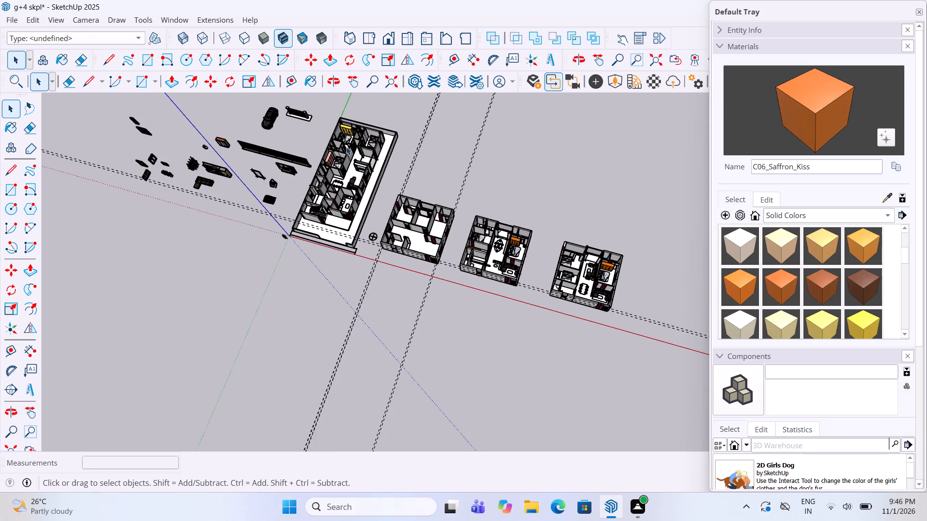
{"action": "scroll", "coordinate": [317, 142], "scroll_direction": "up", "scroll_amount": 7}
{"action": "scroll", "coordinate": [370, 156], "scroll_direction": "down", "scroll_amount": 7}
{"action": "scroll", "coordinate": [329, 144], "scroll_direction": "up", "scroll_amount": 5}
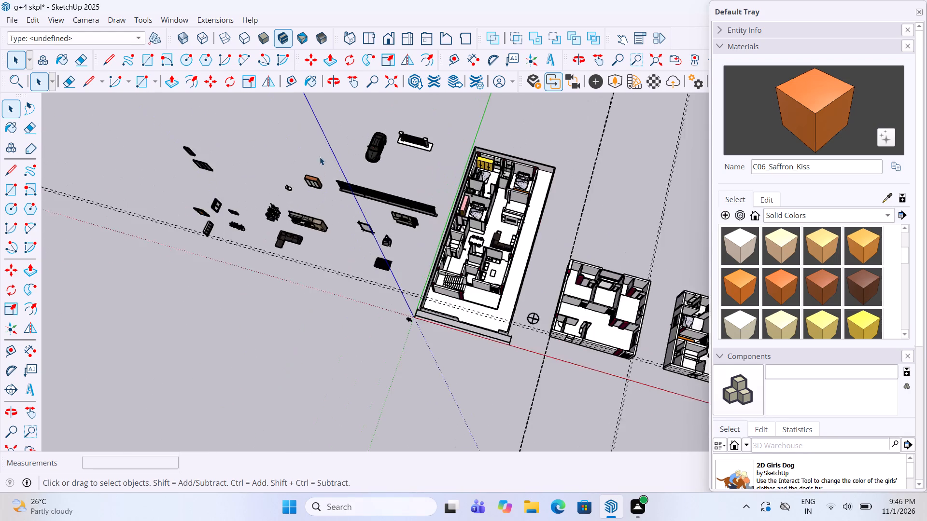
{"action": "scroll", "coordinate": [304, 179], "scroll_direction": "up", "scroll_amount": 3}
{"action": "left_click", "coordinate": [311, 189]}
{"action": "key", "text": "Delete"}
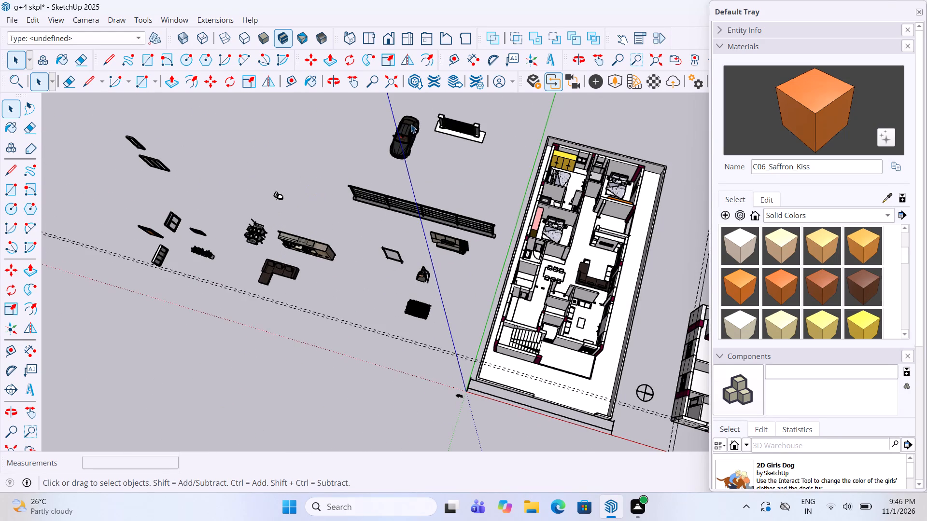
{"action": "left_click", "coordinate": [413, 134]}
{"action": "key", "text": "Delete"}
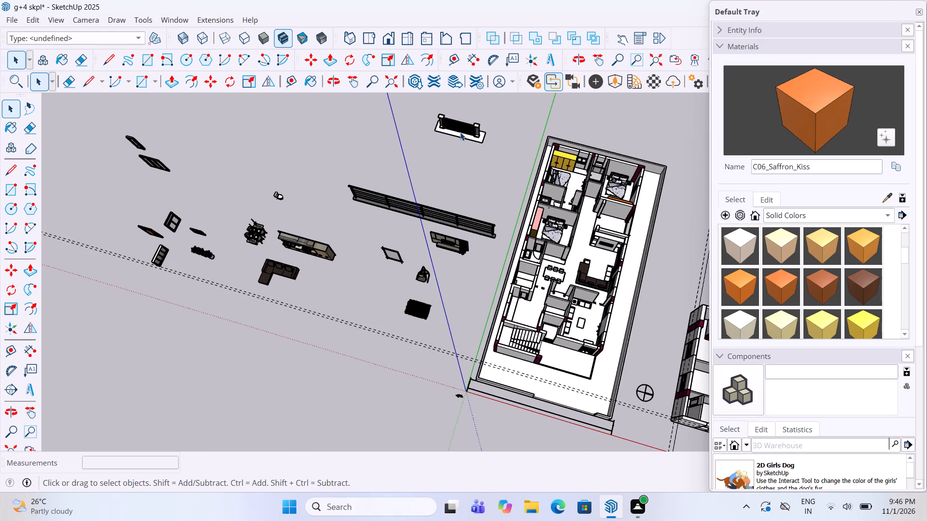
Move the double gate with stone pillars about 97' 10" into the opening of the large plan's front compound wall.
{"action": "left_click", "coordinate": [460, 132]}
{"action": "middle_click_drag", "start_coordinate": [469, 167], "coordinate": [534, 72]}
{"action": "key", "text": "m"}
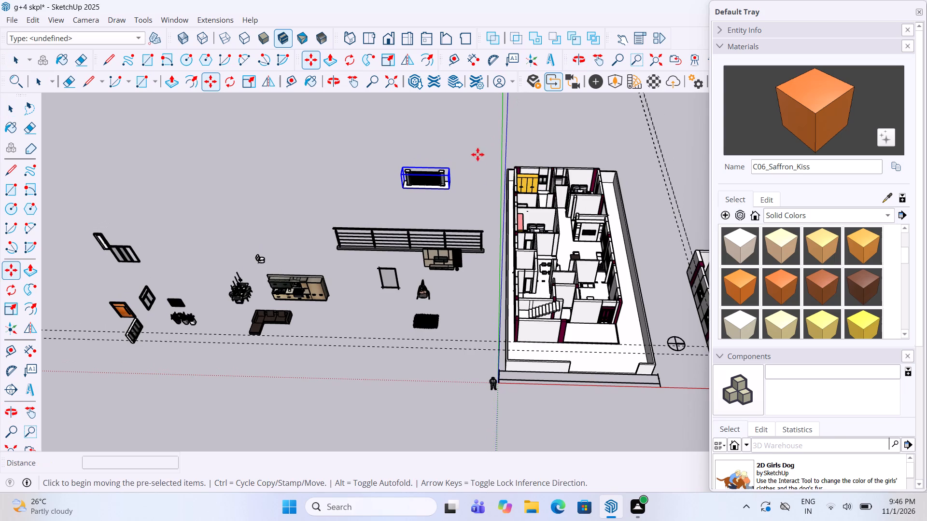
{"action": "left_click", "coordinate": [449, 190]}
{"action": "scroll", "coordinate": [639, 415], "scroll_direction": "up", "scroll_amount": 9}
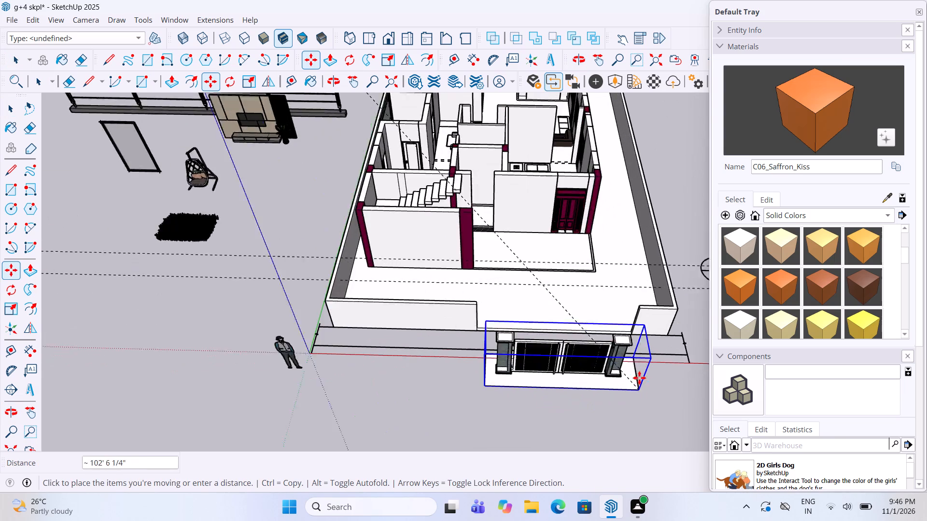
{"action": "scroll", "coordinate": [639, 378], "scroll_direction": "up", "scroll_amount": 6}
{"action": "scroll", "coordinate": [635, 336], "scroll_direction": "up", "scroll_amount": 4}
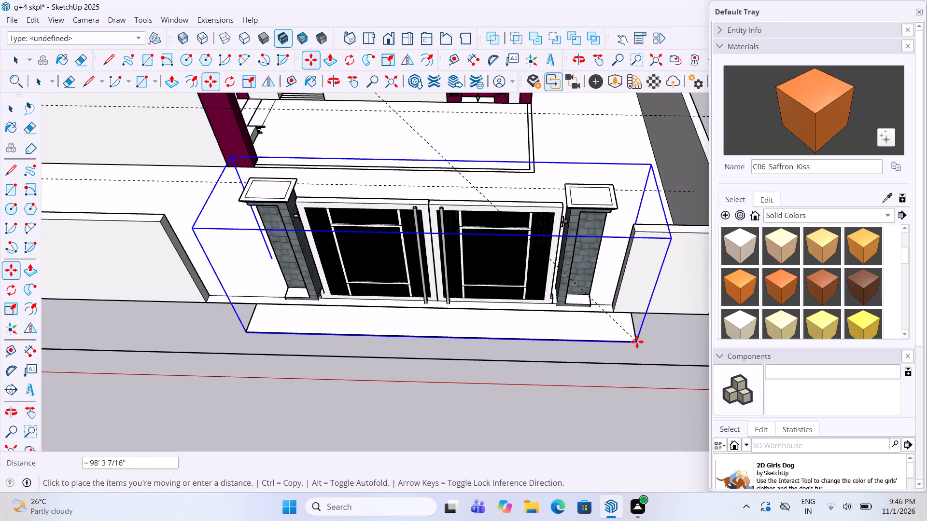
{"action": "left_click", "coordinate": [621, 342]}
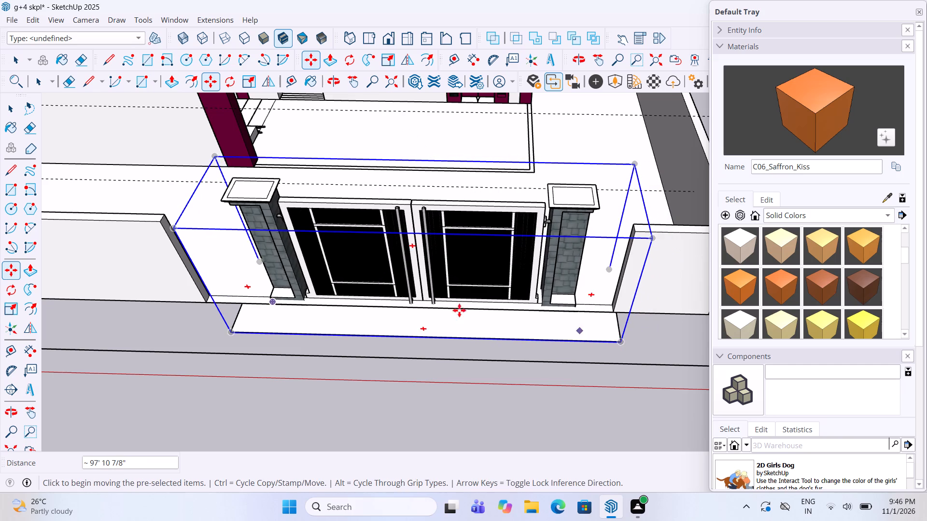
Fine-tune the gate's position in the opening so its pillars stand along the front wall line, and clear the selection.
{"action": "scroll", "coordinate": [276, 327], "scroll_direction": "up", "scroll_amount": 5}
{"action": "left_click_drag", "start_coordinate": [303, 325], "coordinate": [302, 303]}
{"action": "left_click_drag", "start_coordinate": [272, 266], "coordinate": [296, 228]}
{"action": "left_click", "coordinate": [296, 228]}
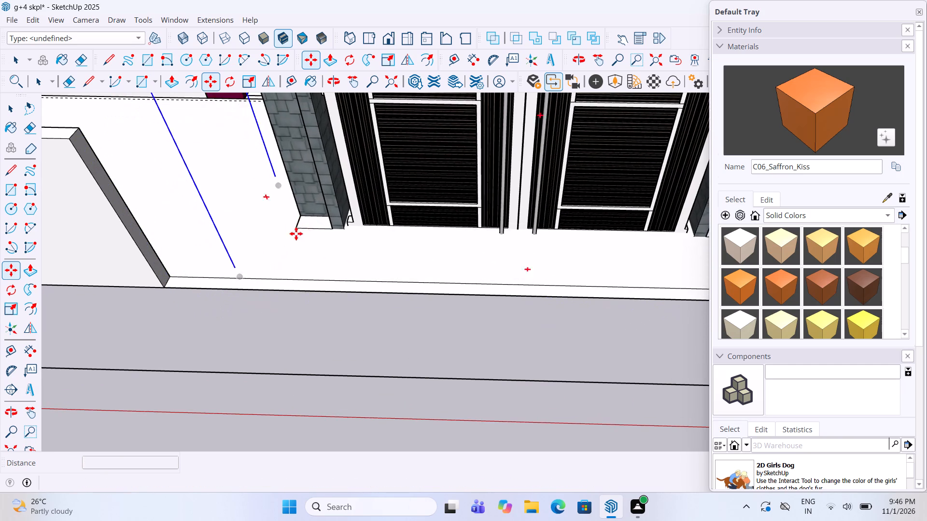
{"action": "left_click_drag", "start_coordinate": [303, 230], "coordinate": [285, 286]}
{"action": "left_click_drag", "start_coordinate": [338, 204], "coordinate": [308, 318]}
{"action": "left_click_drag", "start_coordinate": [259, 353], "coordinate": [279, 298]}
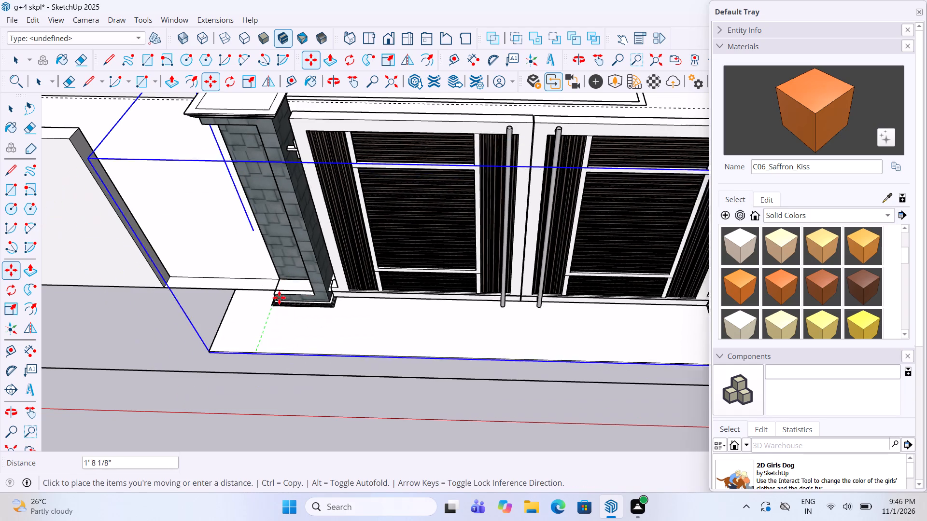
{"action": "left_click_drag", "start_coordinate": [279, 298], "coordinate": [263, 287]}
{"action": "scroll", "coordinate": [230, 298], "scroll_direction": "down", "scroll_amount": 6}
{"action": "scroll", "coordinate": [477, 285], "scroll_direction": "up", "scroll_amount": 1}
{"action": "key", "text": "space"}
{"action": "left_click", "coordinate": [475, 349]}
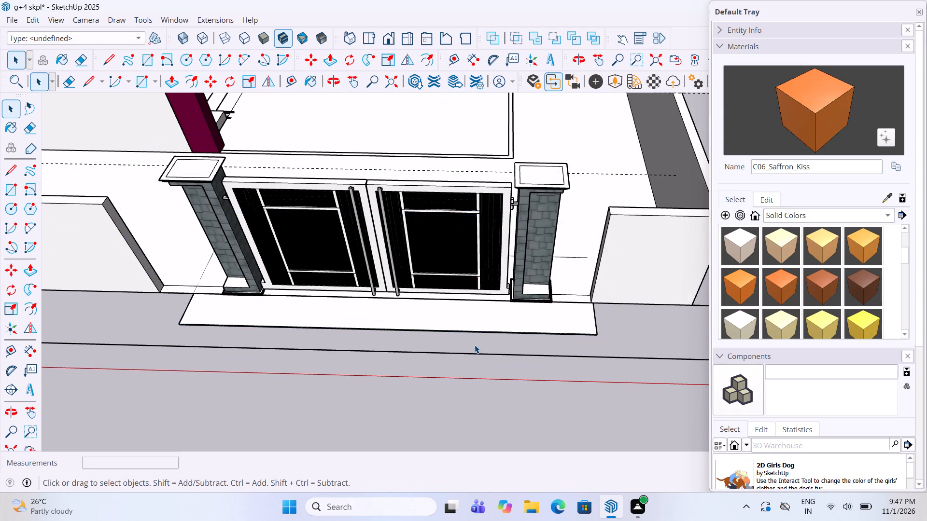
Push/Pull the end face of the shorter front wall segment about 1' 9" to meet the adjacent gate pillar.
{"action": "scroll", "coordinate": [596, 251], "scroll_direction": "up", "scroll_amount": 2}
{"action": "double_click", "coordinate": [637, 248]}
{"action": "middle_click_drag", "start_coordinate": [613, 242], "coordinate": [647, 242]}
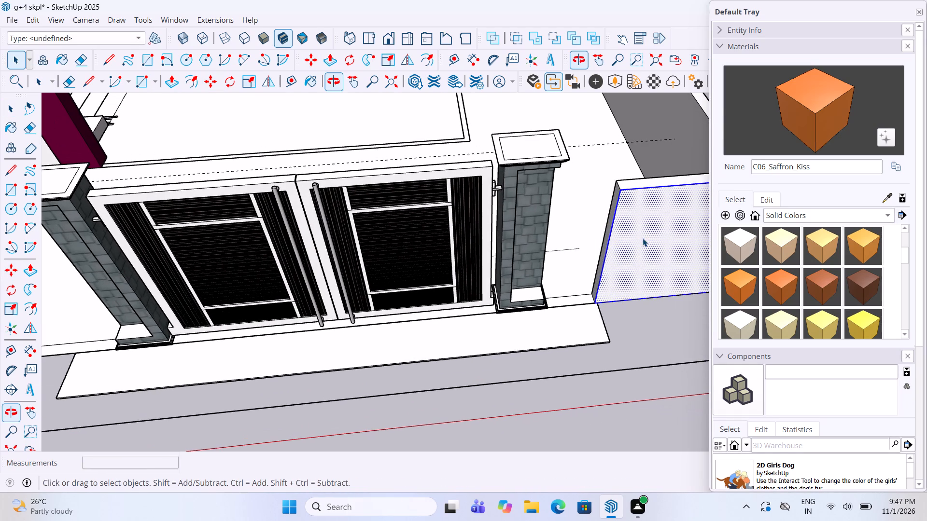
{"action": "triple_click", "coordinate": [638, 233]}
{"action": "left_click", "coordinate": [640, 231]}
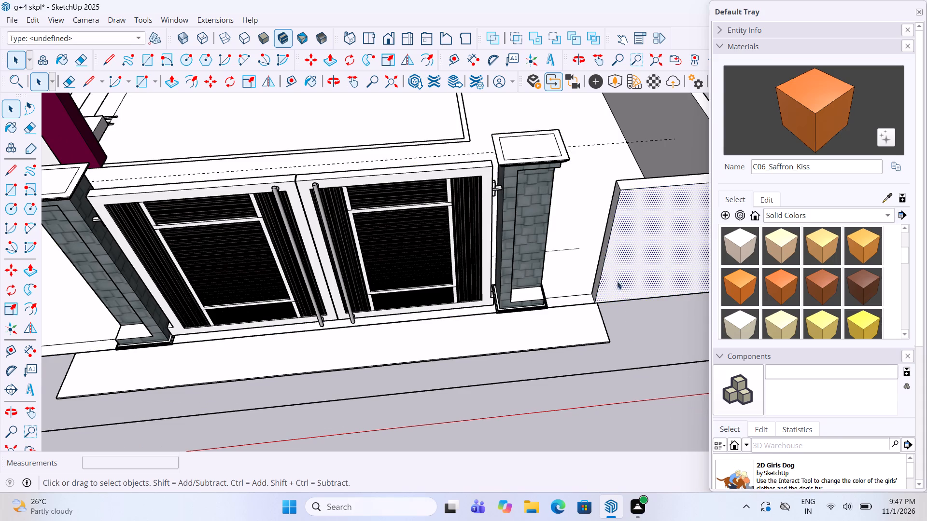
{"action": "left_click", "coordinate": [631, 339]}
{"action": "middle_click_drag", "start_coordinate": [588, 229], "coordinate": [602, 234]}
{"action": "key", "text": "p"}
{"action": "left_click", "coordinate": [609, 225]}
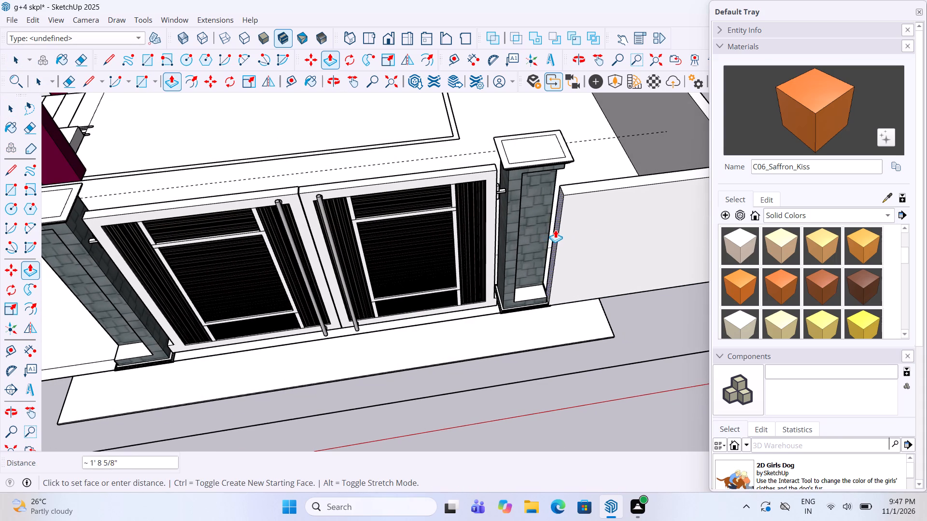
{"action": "left_click", "coordinate": [551, 229]}
{"action": "scroll", "coordinate": [567, 232], "scroll_direction": "down", "scroll_amount": 4}
{"action": "key", "text": "space"}
{"action": "left_click", "coordinate": [601, 336]}
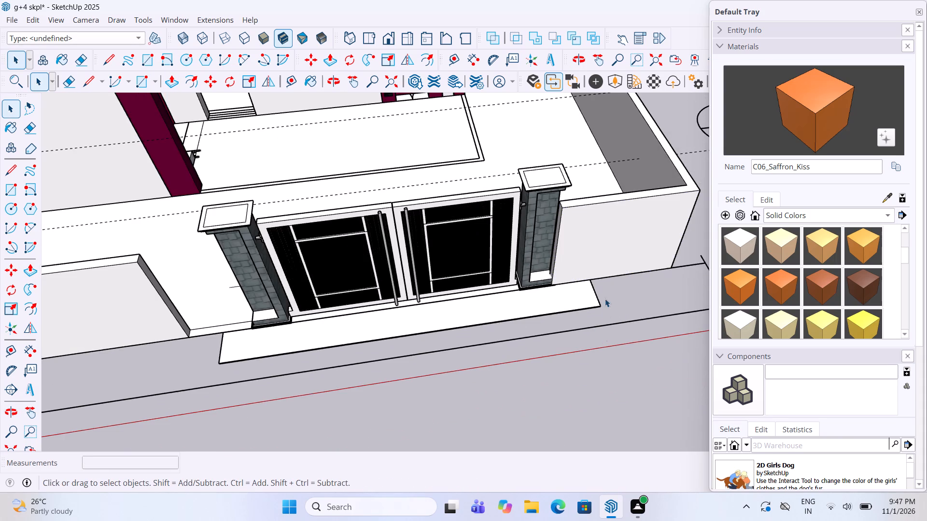
Push/Pull the end face of the longer front wall segment up to the other gate pillar to close the gap.
{"action": "scroll", "coordinate": [605, 299], "scroll_direction": "down", "scroll_amount": 4}
{"action": "scroll", "coordinate": [266, 245], "scroll_direction": "up", "scroll_amount": 3}
{"action": "scroll", "coordinate": [332, 329], "scroll_direction": "up", "scroll_amount": 3}
{"action": "key", "text": "p"}
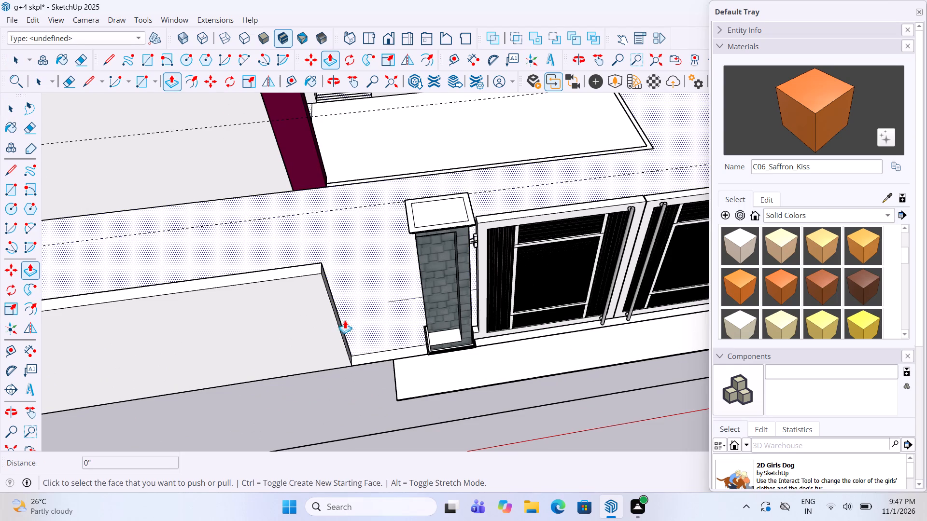
{"action": "left_click_drag", "start_coordinate": [343, 331], "coordinate": [402, 322]}
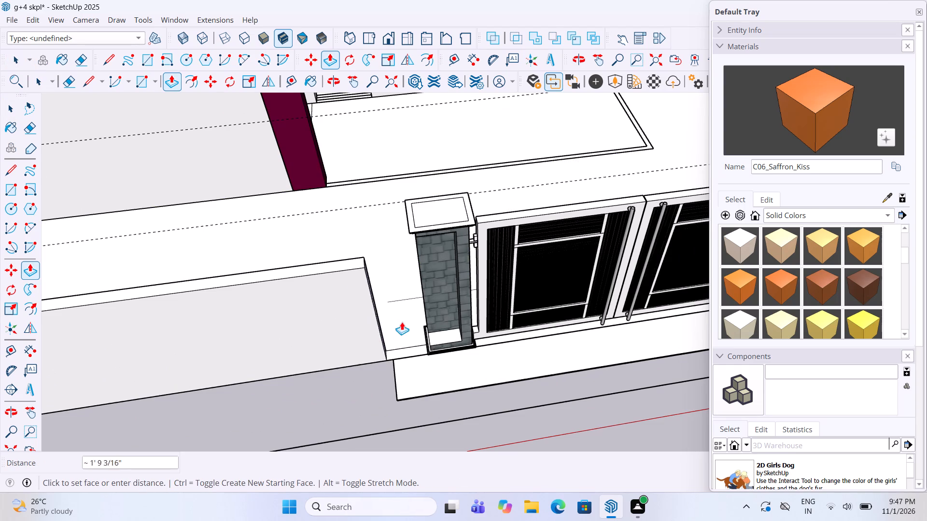
{"action": "left_click_drag", "start_coordinate": [402, 322], "coordinate": [421, 280]}
{"action": "key", "text": "space"}
{"action": "left_click", "coordinate": [339, 381]}
Examine the gate in the front compound wall and the remaining loose models beside the large plan.
{"action": "scroll", "coordinate": [379, 356], "scroll_direction": "down", "scroll_amount": 4}
{"action": "middle_click_drag", "start_coordinate": [477, 346], "coordinate": [425, 281]}
{"action": "scroll", "coordinate": [425, 278], "scroll_direction": "down", "scroll_amount": 3}
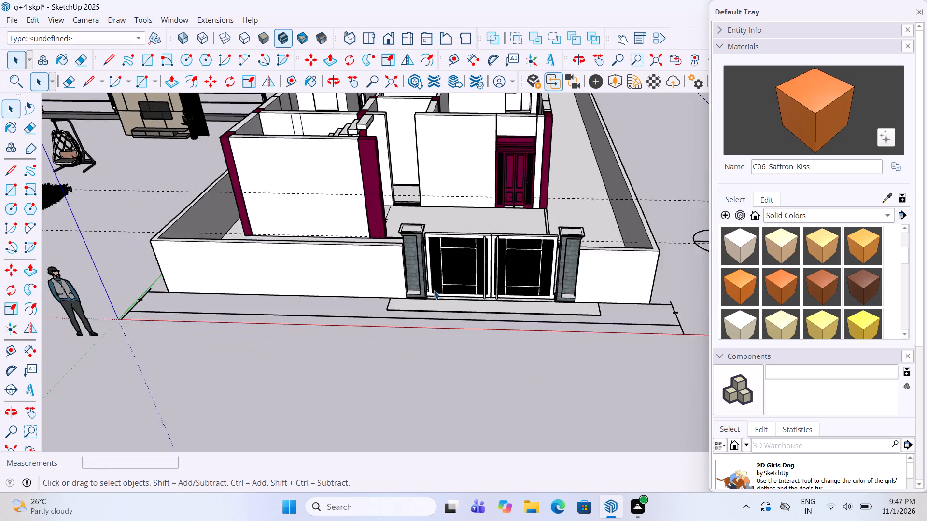
{"action": "scroll", "coordinate": [434, 290], "scroll_direction": "down", "scroll_amount": 9}
{"action": "middle_click_drag", "start_coordinate": [469, 295], "coordinate": [487, 306]}
{"action": "middle_click_drag", "start_coordinate": [512, 234], "coordinate": [521, 244]}
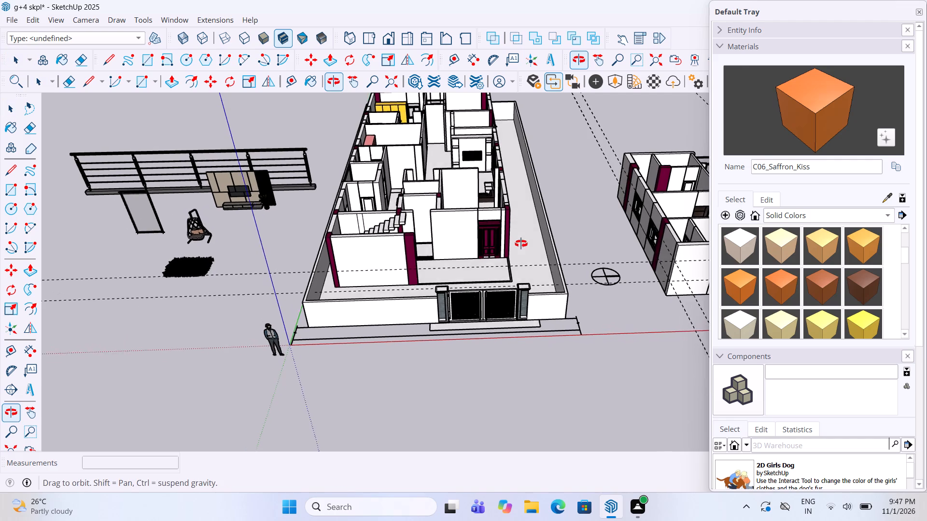
{"action": "middle_click_drag", "start_coordinate": [521, 244], "coordinate": [525, 253]}
{"action": "scroll", "coordinate": [525, 254], "scroll_direction": "down", "scroll_amount": 6}
{"action": "scroll", "coordinate": [519, 250], "scroll_direction": "up", "scroll_amount": 3}
{"action": "middle_click_drag", "start_coordinate": [516, 248], "coordinate": [506, 265]}
{"action": "middle_click_drag", "start_coordinate": [495, 243], "coordinate": [485, 263]}
{"action": "scroll", "coordinate": [485, 260], "scroll_direction": "down", "scroll_amount": 6}
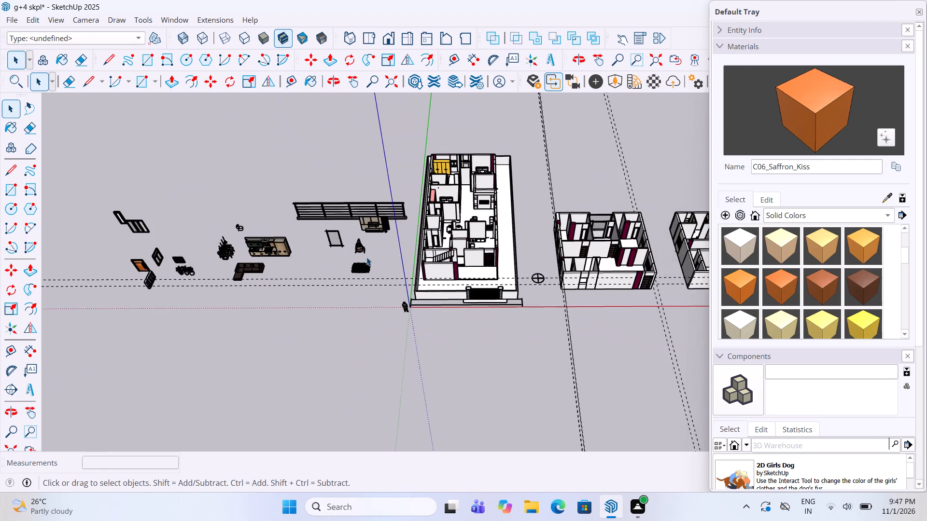
{"action": "scroll", "coordinate": [222, 238], "scroll_direction": "up", "scroll_amount": 5}
{"action": "scroll", "coordinate": [267, 209], "scroll_direction": "up", "scroll_amount": 3}
{"action": "scroll", "coordinate": [268, 209], "scroll_direction": "down", "scroll_amount": 6}
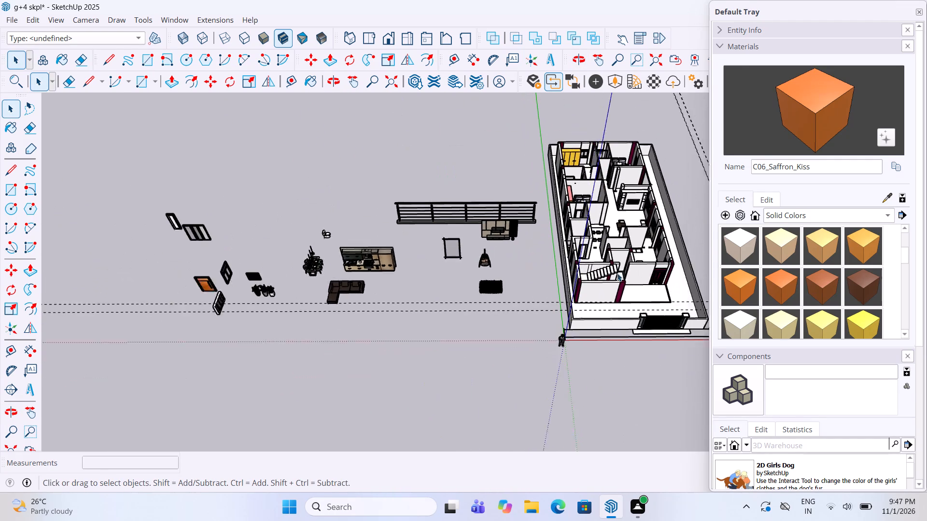
Copy the loose grass patch into the side passage between the large plan and its compound wall, against the wall.
{"action": "scroll", "coordinate": [558, 310], "scroll_direction": "up", "scroll_amount": 9}
{"action": "left_click", "coordinate": [420, 244]}
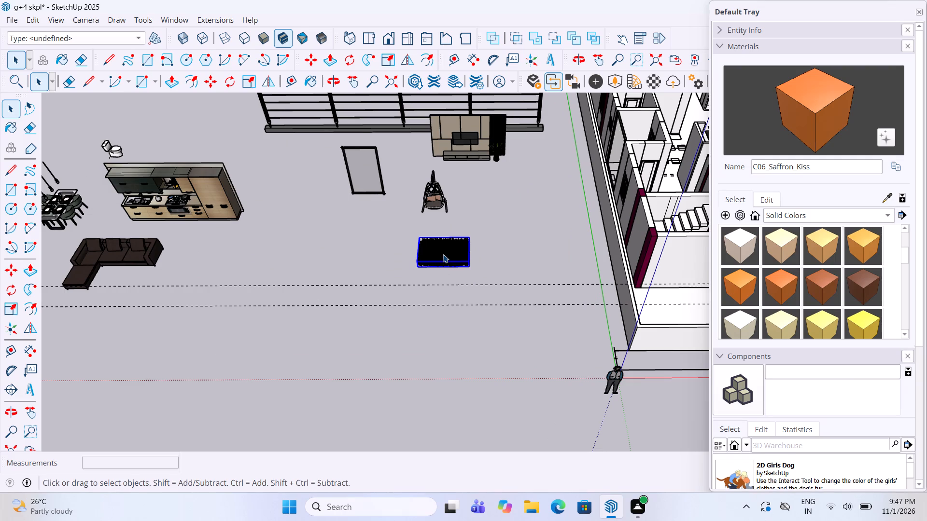
{"action": "key", "text": "m"}
{"action": "left_click", "coordinate": [471, 273]}
{"action": "scroll", "coordinate": [386, 297], "scroll_direction": "down", "scroll_amount": 10}
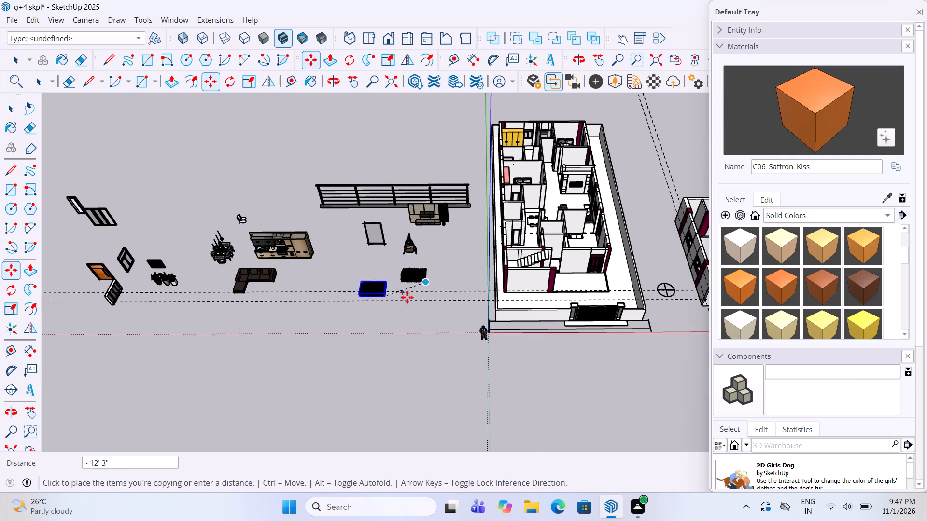
{"action": "scroll", "coordinate": [655, 208], "scroll_direction": "up", "scroll_amount": 4}
{"action": "middle_click_drag", "start_coordinate": [652, 207], "coordinate": [618, 219]}
{"action": "scroll", "coordinate": [616, 239], "scroll_direction": "up", "scroll_amount": 9}
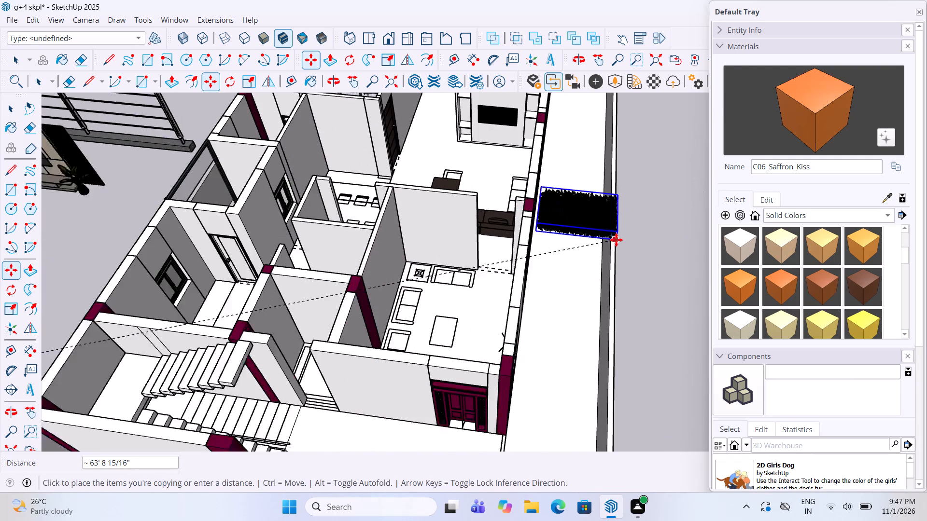
{"action": "scroll", "coordinate": [604, 290], "scroll_direction": "up", "scroll_amount": 9}
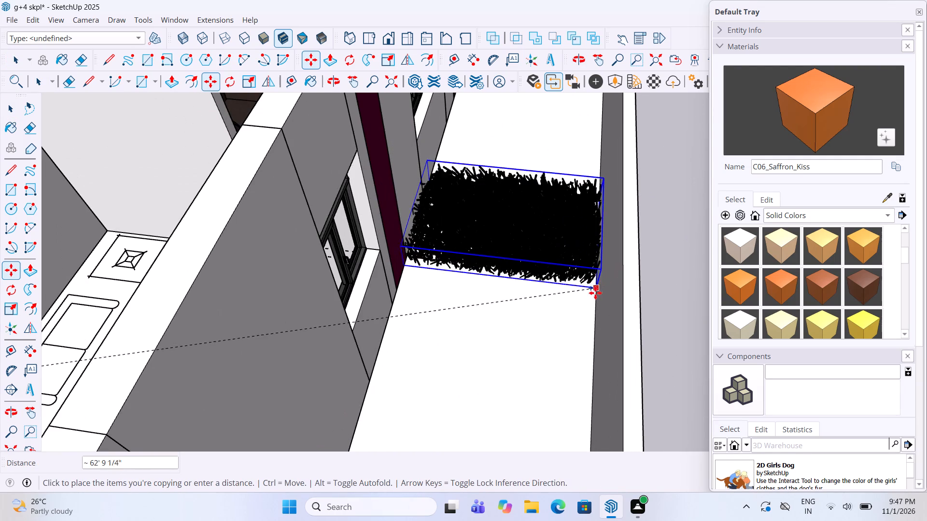
{"action": "left_click", "coordinate": [596, 298]}
Scale the grass copy lengthwise along the side passage, toward the front and by a green-axis factor of 3.00 toward the rear.
{"action": "key", "text": "s"}
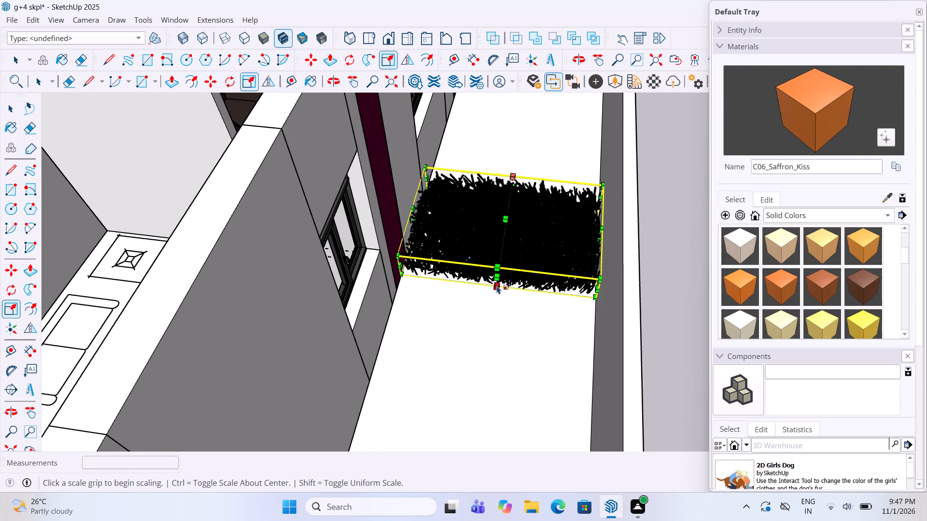
{"action": "left_click_drag", "start_coordinate": [502, 276], "coordinate": [478, 433]}
{"action": "scroll", "coordinate": [484, 280], "scroll_direction": "down", "scroll_amount": 12}
{"action": "middle_click_drag", "start_coordinate": [496, 294], "coordinate": [175, 277]}
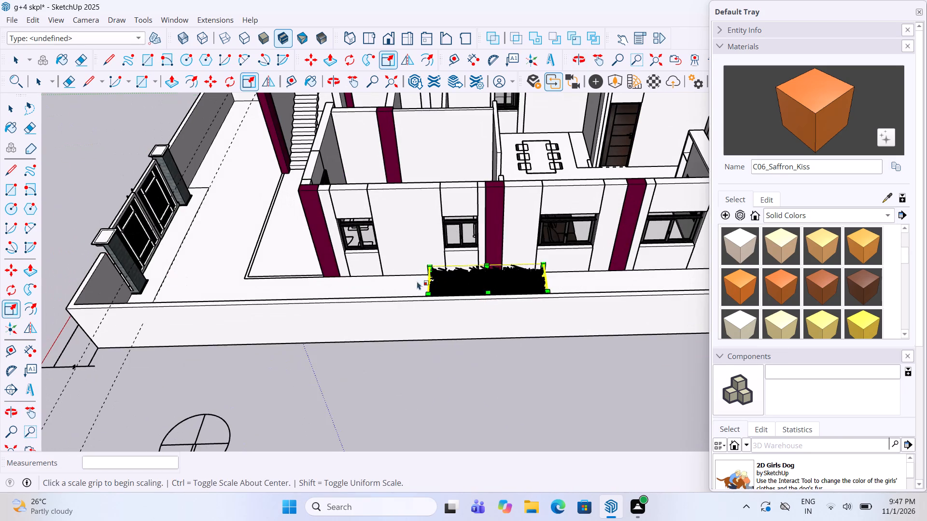
{"action": "scroll", "coordinate": [602, 297], "scroll_direction": "up", "scroll_amount": 2}
{"action": "middle_click_drag", "start_coordinate": [602, 297], "coordinate": [596, 323]}
{"action": "scroll", "coordinate": [343, 301], "scroll_direction": "down", "scroll_amount": 5}
{"action": "scroll", "coordinate": [617, 324], "scroll_direction": "up", "scroll_amount": 5}
{"action": "scroll", "coordinate": [370, 267], "scroll_direction": "up", "scroll_amount": 1}
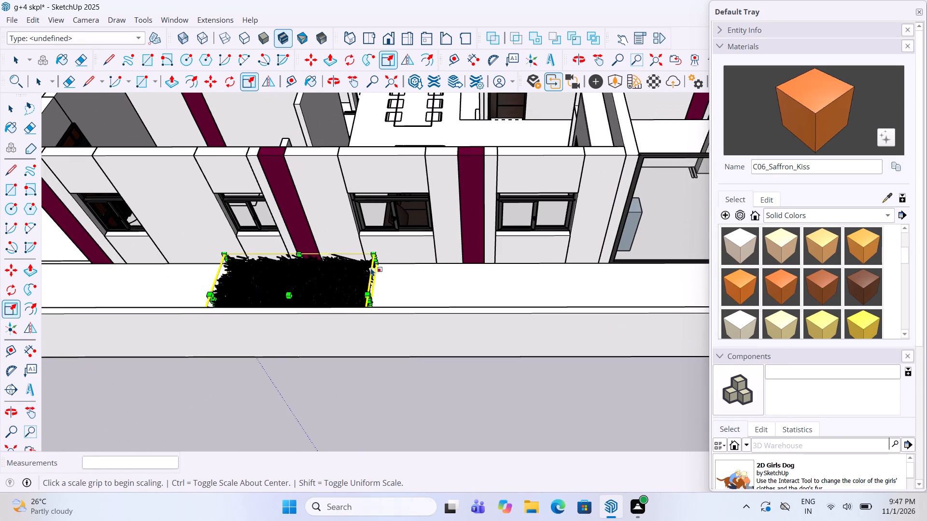
{"action": "left_click_drag", "start_coordinate": [374, 298], "coordinate": [676, 297]}
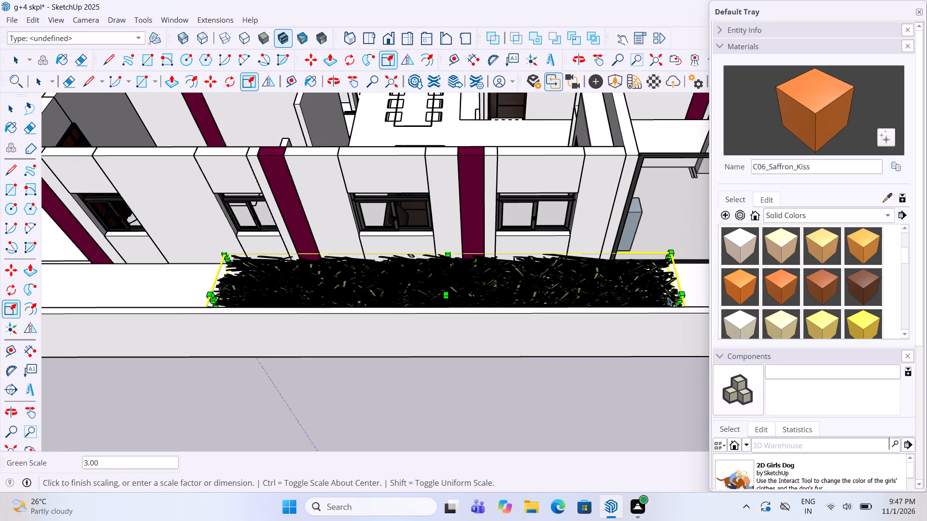
Stretch the grass strip further along the green axis until it meets the rear compound wall, and clear the selection.
{"action": "scroll", "coordinate": [238, 296], "scroll_direction": "down", "scroll_amount": 6}
{"action": "scroll", "coordinate": [521, 294], "scroll_direction": "up", "scroll_amount": 5}
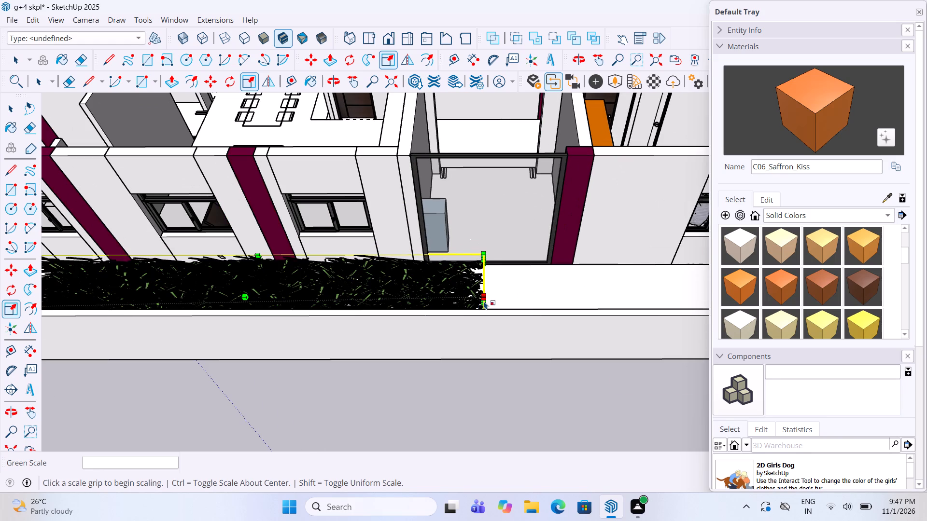
{"action": "left_click_drag", "start_coordinate": [487, 305], "coordinate": [695, 301]}
{"action": "scroll", "coordinate": [158, 311], "scroll_direction": "down", "scroll_amount": 11}
{"action": "scroll", "coordinate": [501, 288], "scroll_direction": "up", "scroll_amount": 4}
{"action": "scroll", "coordinate": [384, 299], "scroll_direction": "up", "scroll_amount": 5}
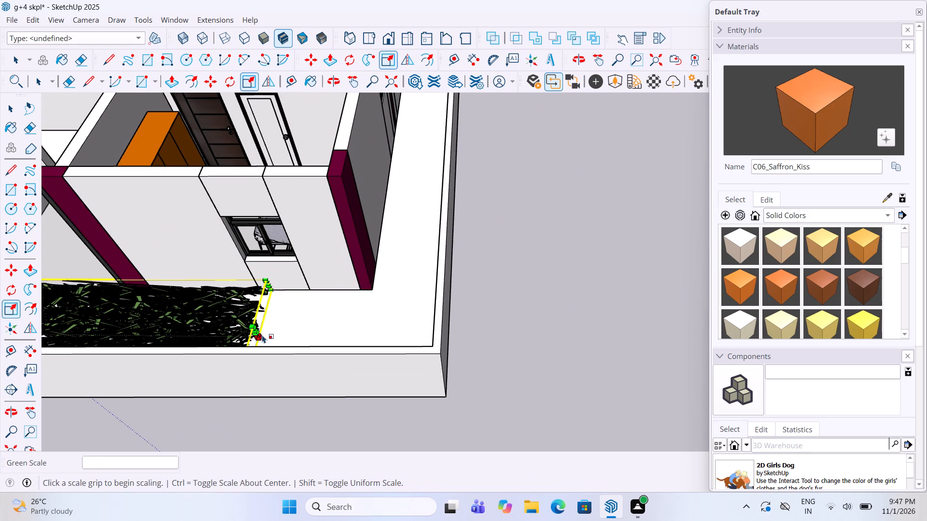
{"action": "left_click_drag", "start_coordinate": [260, 332], "coordinate": [434, 333]}
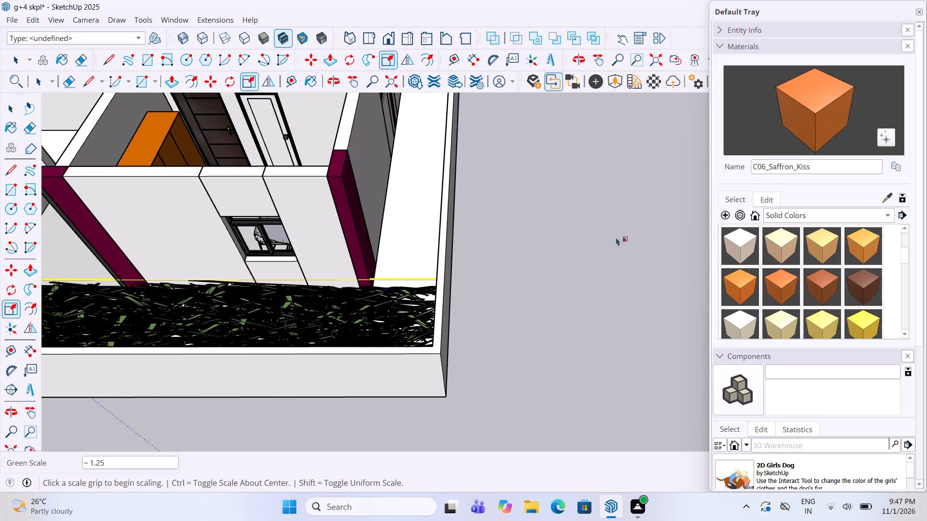
{"action": "scroll", "coordinate": [632, 229], "scroll_direction": "down", "scroll_amount": 6}
{"action": "key", "text": "space"}
{"action": "left_click", "coordinate": [622, 198]}
Examine how the grass strip covers the side passage and where its front end stops.
{"action": "scroll", "coordinate": [622, 198], "scroll_direction": "down", "scroll_amount": 6}
{"action": "scroll", "coordinate": [262, 217], "scroll_direction": "down", "scroll_amount": 2}
{"action": "middle_click_drag", "start_coordinate": [270, 231], "coordinate": [541, 284]}
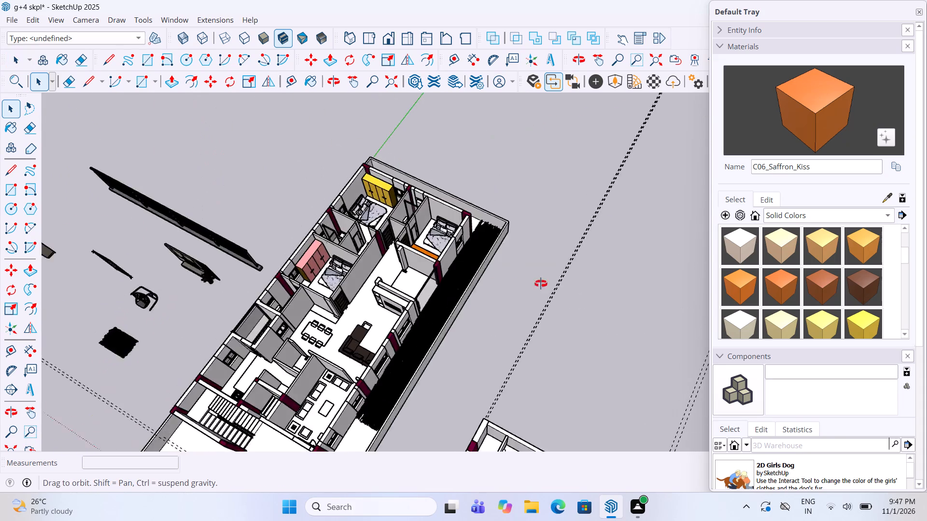
{"action": "middle_click_drag", "start_coordinate": [541, 284], "coordinate": [608, 279]}
{"action": "scroll", "coordinate": [538, 134], "scroll_direction": "down", "scroll_amount": 5}
{"action": "scroll", "coordinate": [519, 330], "scroll_direction": "up", "scroll_amount": 9}
{"action": "middle_click_drag", "start_coordinate": [480, 343], "coordinate": [480, 340]}
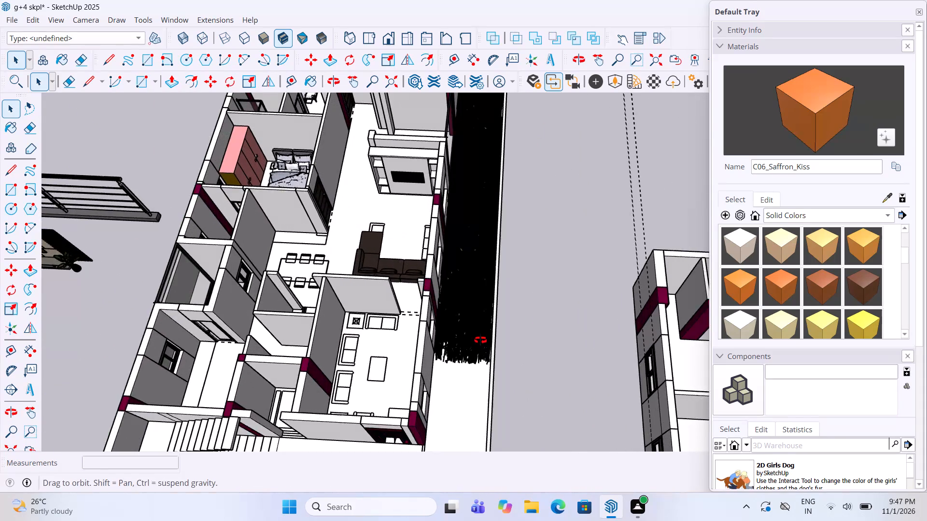
{"action": "middle_click_drag", "start_coordinate": [480, 340], "coordinate": [488, 266]}
{"action": "scroll", "coordinate": [474, 358], "scroll_direction": "up", "scroll_amount": 4}
{"action": "middle_click_drag", "start_coordinate": [472, 358], "coordinate": [437, 364]}
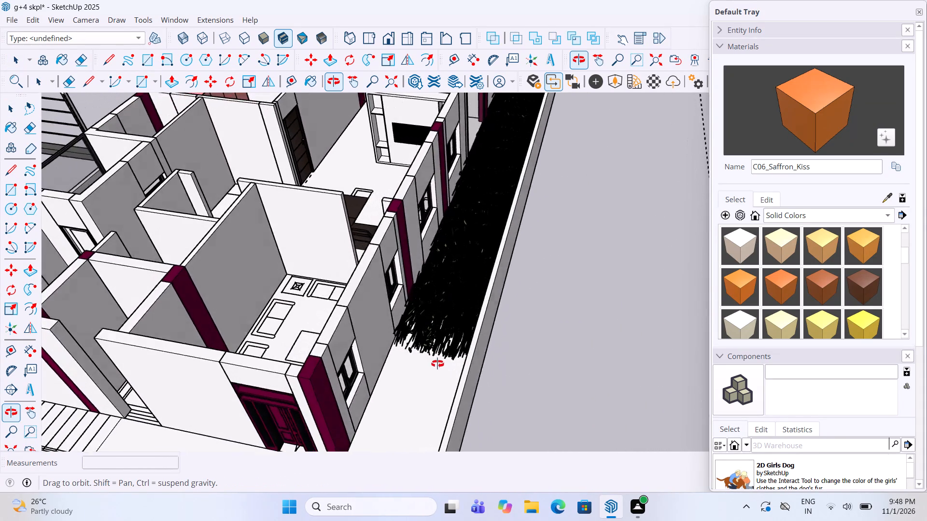
{"action": "middle_click_drag", "start_coordinate": [437, 364], "coordinate": [467, 364]}
{"action": "scroll", "coordinate": [467, 364], "scroll_direction": "down", "scroll_amount": 4}
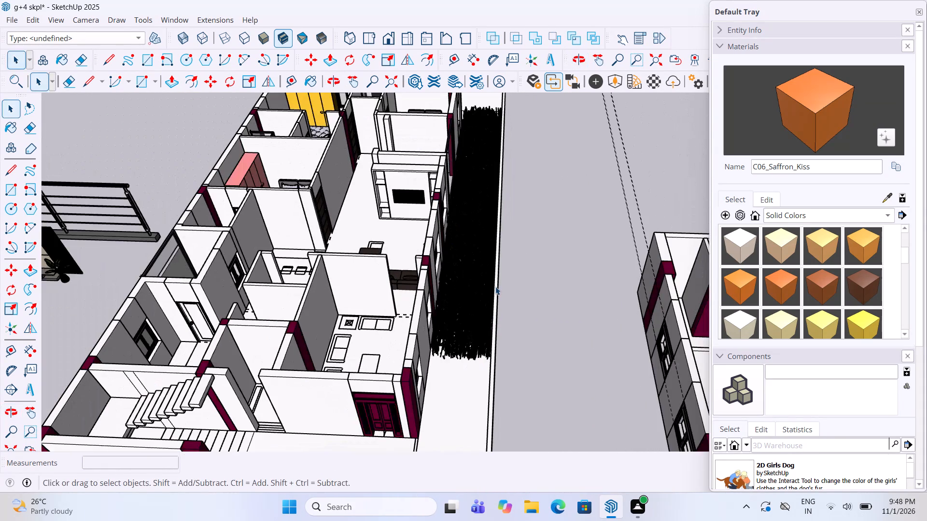
Copy the louvred window from the large plan's outer side wall to the ground in front of the adjacent floor plan, about 83' 10" away.
{"action": "scroll", "coordinate": [514, 286], "scroll_direction": "down", "scroll_amount": 7}
{"action": "middle_click_drag", "start_coordinate": [446, 288], "coordinate": [744, 209]}
{"action": "scroll", "coordinate": [397, 297], "scroll_direction": "up", "scroll_amount": 6}
{"action": "middle_click_drag", "start_coordinate": [401, 313], "coordinate": [393, 354]}
{"action": "middle_click_drag", "start_coordinate": [393, 354], "coordinate": [448, 316]}
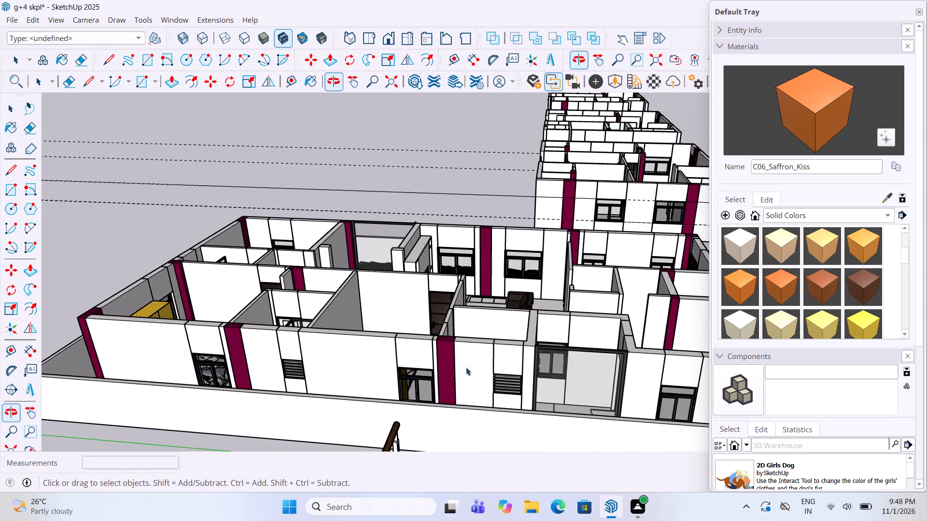
{"action": "left_click", "coordinate": [504, 383]}
{"action": "scroll", "coordinate": [518, 389], "scroll_direction": "up", "scroll_amount": 5}
{"action": "key", "text": "m"}
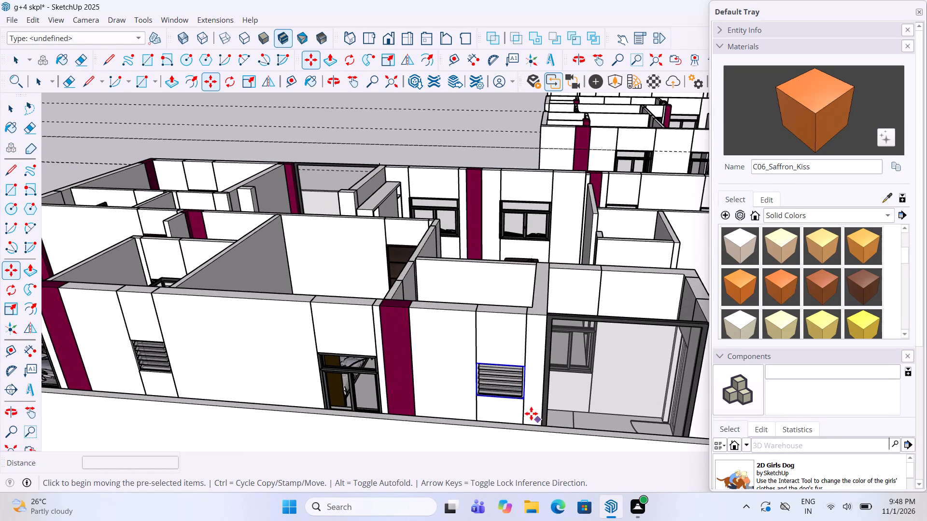
{"action": "left_click", "coordinate": [525, 402]}
{"action": "scroll", "coordinate": [469, 389], "scroll_direction": "down", "scroll_amount": 8}
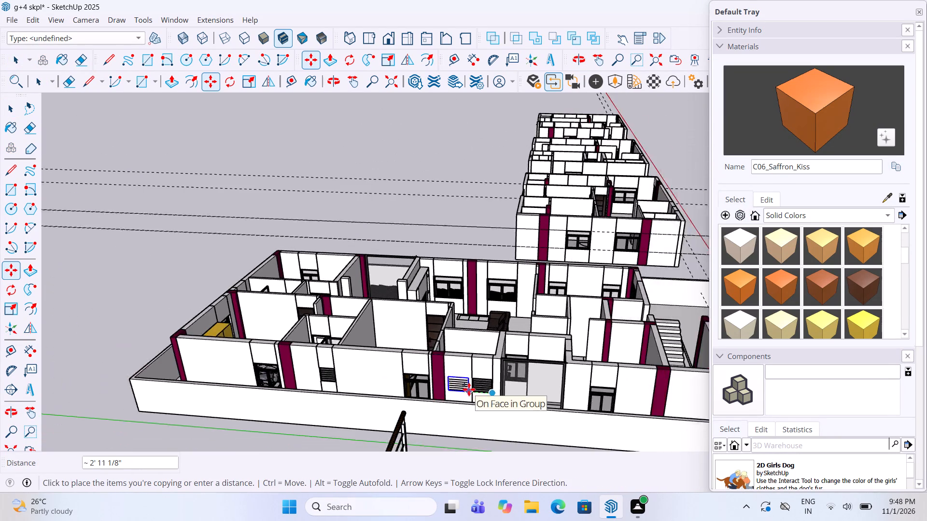
{"action": "scroll", "coordinate": [469, 389], "scroll_direction": "down", "scroll_amount": 3}
{"action": "scroll", "coordinate": [668, 211], "scroll_direction": "up", "scroll_amount": 3}
{"action": "middle_click_drag", "start_coordinate": [668, 211], "coordinate": [854, 234]}
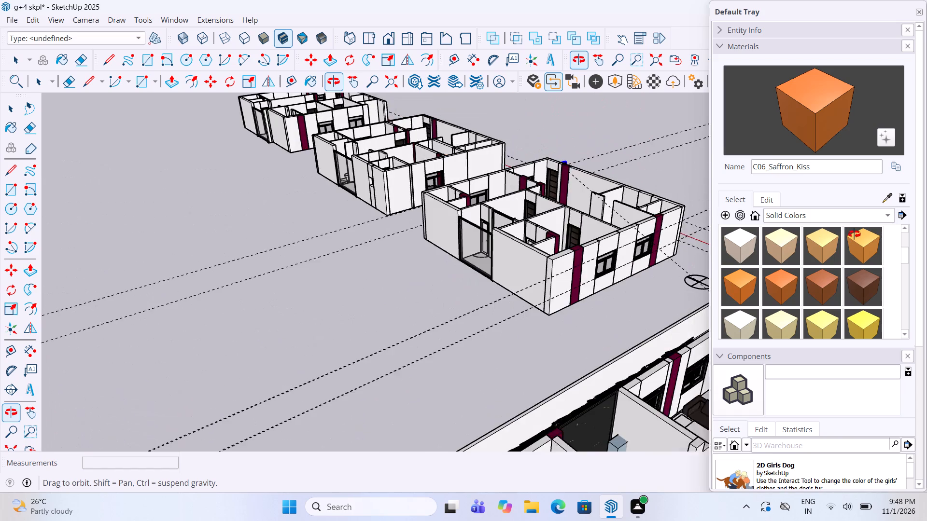
{"action": "middle_click_drag", "start_coordinate": [854, 234], "coordinate": [856, 233]}
{"action": "middle_click_drag", "start_coordinate": [844, 241], "coordinate": [793, 271]}
{"action": "middle_click_drag", "start_coordinate": [523, 329], "coordinate": [431, 328]}
{"action": "middle_click_drag", "start_coordinate": [578, 302], "coordinate": [369, 331]}
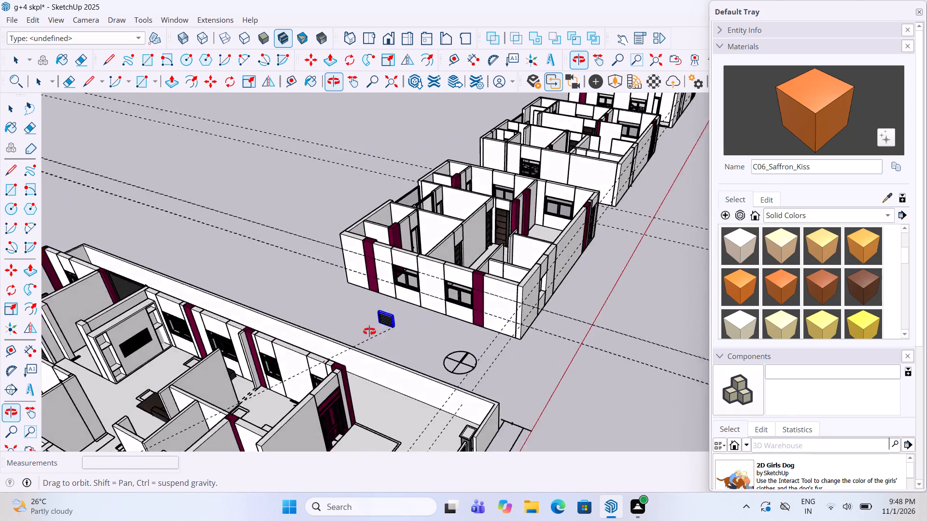
{"action": "middle_click_drag", "start_coordinate": [369, 331], "coordinate": [289, 327]}
{"action": "scroll", "coordinate": [573, 274], "scroll_direction": "up", "scroll_amount": 4}
{"action": "scroll", "coordinate": [373, 313], "scroll_direction": "down", "scroll_amount": 5}
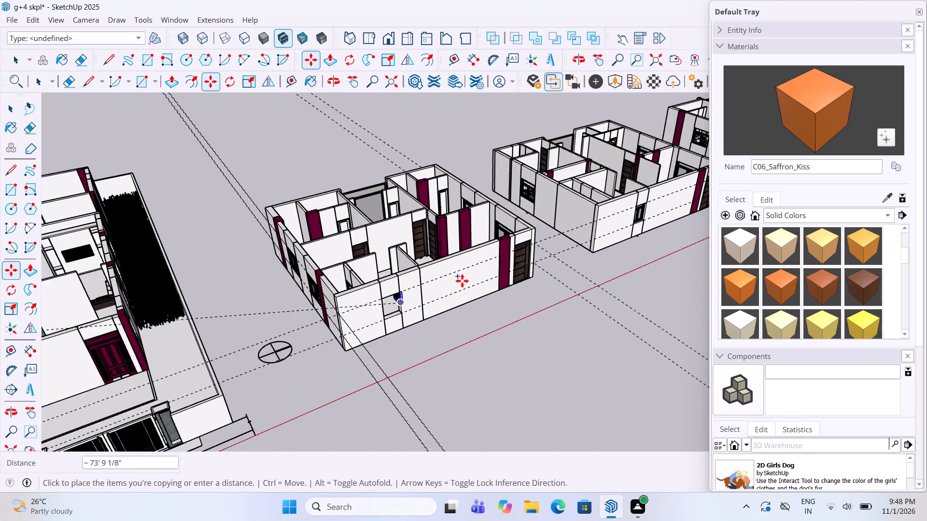
{"action": "middle_click_drag", "start_coordinate": [531, 219], "coordinate": [654, 286]}
{"action": "scroll", "coordinate": [593, 316], "scroll_direction": "down", "scroll_amount": 9}
{"action": "scroll", "coordinate": [618, 55], "scroll_direction": "up", "scroll_amount": 3}
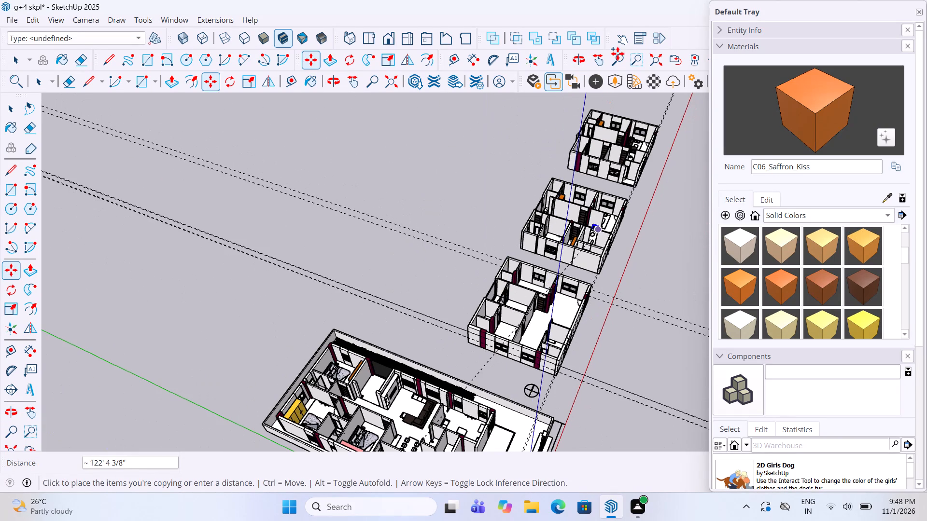
{"action": "scroll", "coordinate": [632, 125], "scroll_direction": "up", "scroll_amount": 11}
{"action": "middle_click_drag", "start_coordinate": [632, 125], "coordinate": [659, 146]}
{"action": "scroll", "coordinate": [632, 125], "scroll_direction": "up", "scroll_amount": 1}
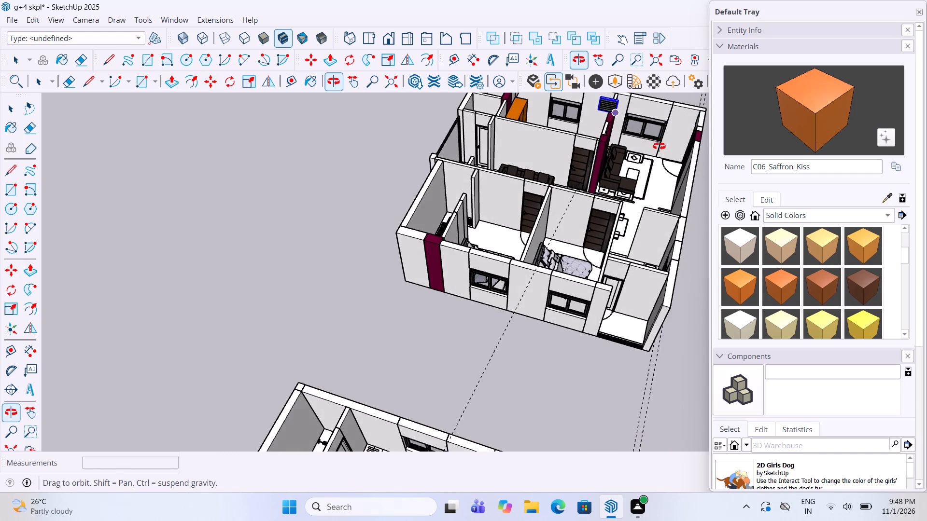
{"action": "middle_click_drag", "start_coordinate": [659, 146], "coordinate": [666, 120]}
{"action": "scroll", "coordinate": [587, 149], "scroll_direction": "down", "scroll_amount": 12}
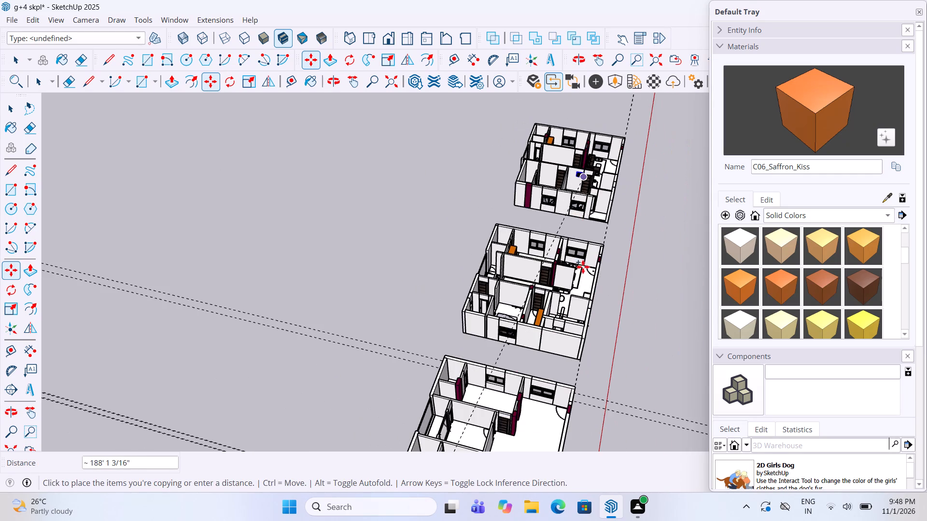
{"action": "middle_click_drag", "start_coordinate": [573, 264], "coordinate": [419, 185]}
{"action": "scroll", "coordinate": [418, 211], "scroll_direction": "down", "scroll_amount": 5}
{"action": "scroll", "coordinate": [386, 315], "scroll_direction": "up", "scroll_amount": 5}
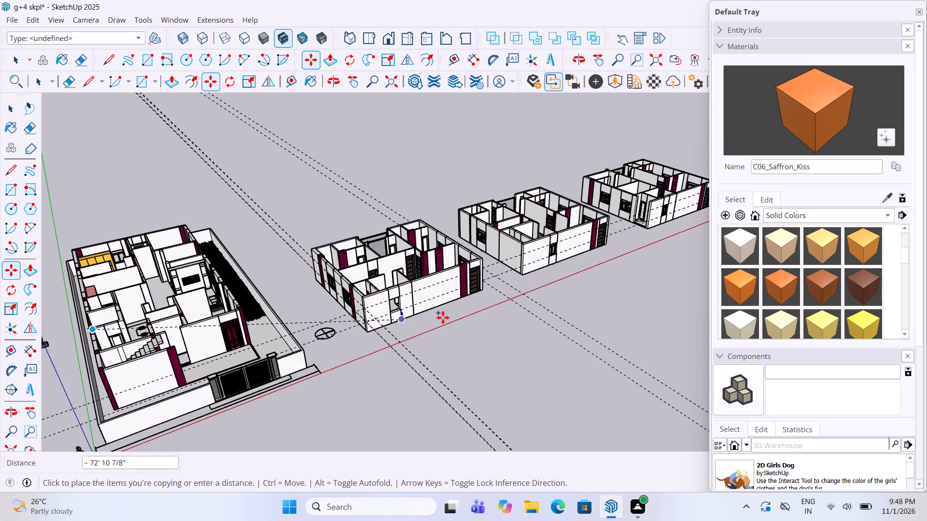
{"action": "scroll", "coordinate": [444, 318], "scroll_direction": "up", "scroll_amount": 4}
{"action": "left_click", "coordinate": [445, 340]}
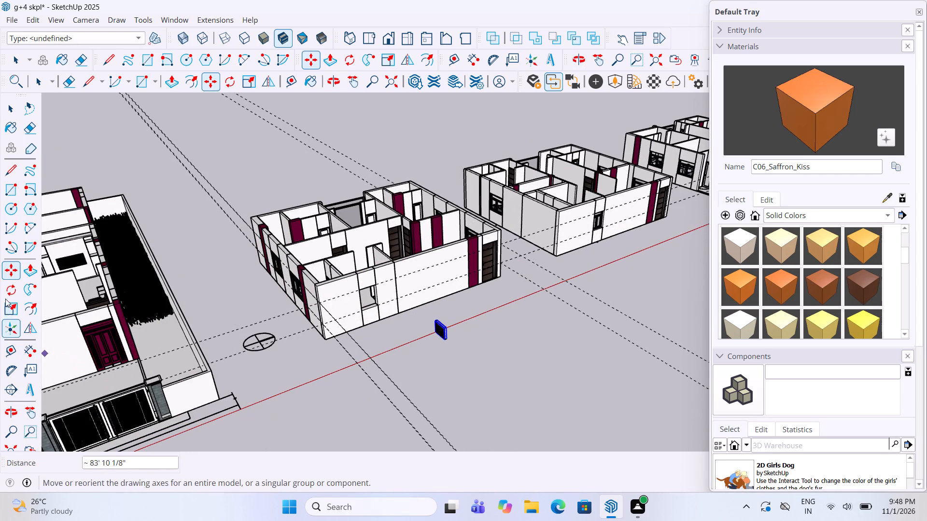
Rotate the louvred window copy about the vertical axis until it is parallel to the adjacent plan's front wall.
{"action": "left_click", "coordinate": [6, 288]}
{"action": "left_click", "coordinate": [460, 386]}
{"action": "left_click", "coordinate": [488, 375]}
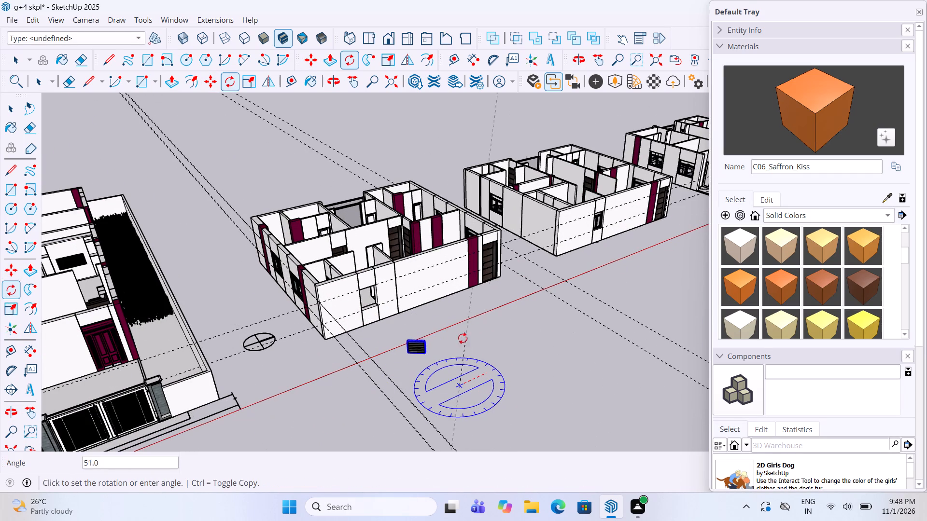
{"action": "left_click", "coordinate": [399, 328]}
{"action": "scroll", "coordinate": [447, 400], "scroll_direction": "up", "scroll_amount": 4}
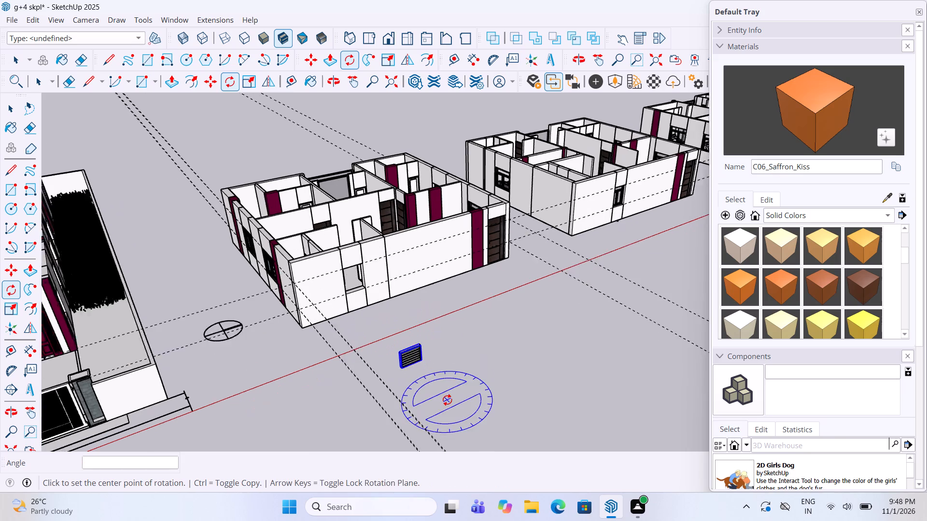
Move the louvred window into the empty front wall opening, aligning its bottom corner with the opening's bottom corner.
{"action": "key", "text": "m"}
{"action": "left_click", "coordinate": [419, 356]}
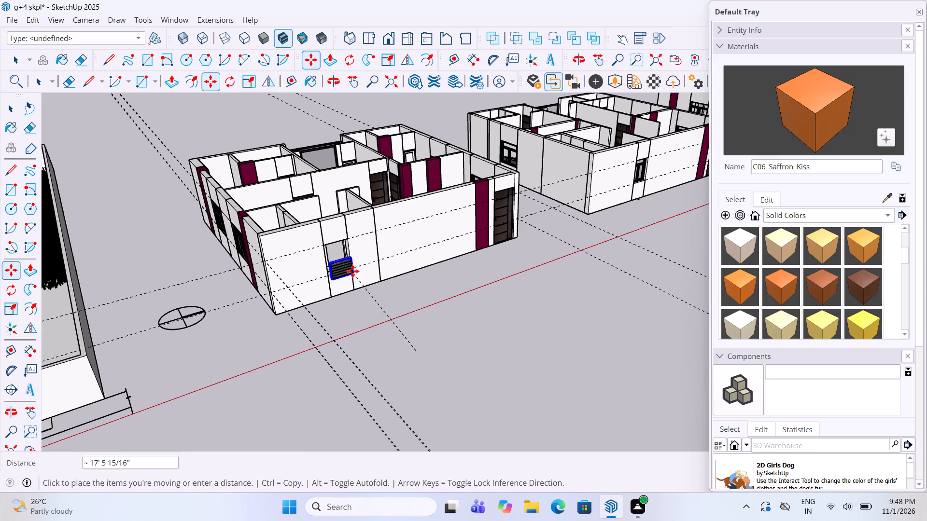
{"action": "scroll", "coordinate": [352, 271], "scroll_direction": "up", "scroll_amount": 15}
{"action": "left_click", "coordinate": [354, 268]}
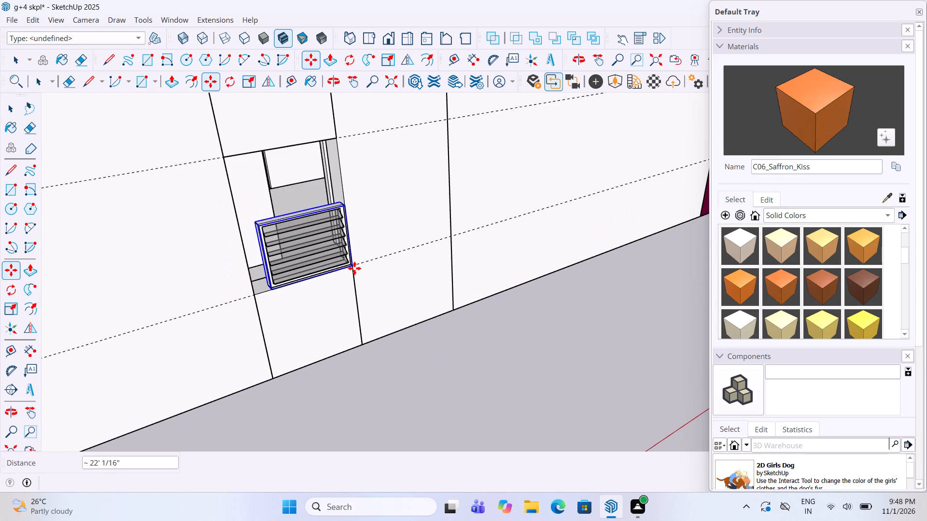
Scale the louvred window wider and taller to fill the wall opening, and clear the selection.
{"action": "key", "text": "s"}
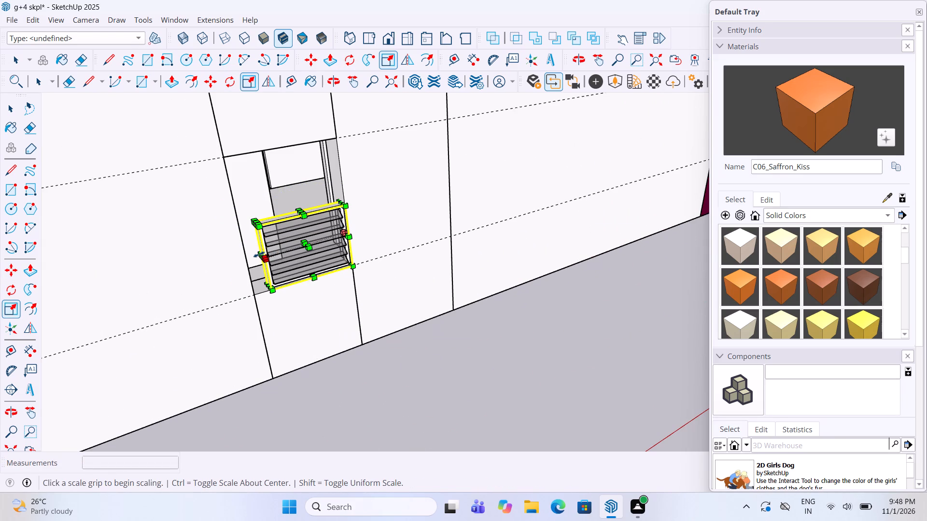
{"action": "left_click_drag", "start_coordinate": [259, 254], "coordinate": [245, 255]}
{"action": "left_click_drag", "start_coordinate": [295, 213], "coordinate": [284, 162]}
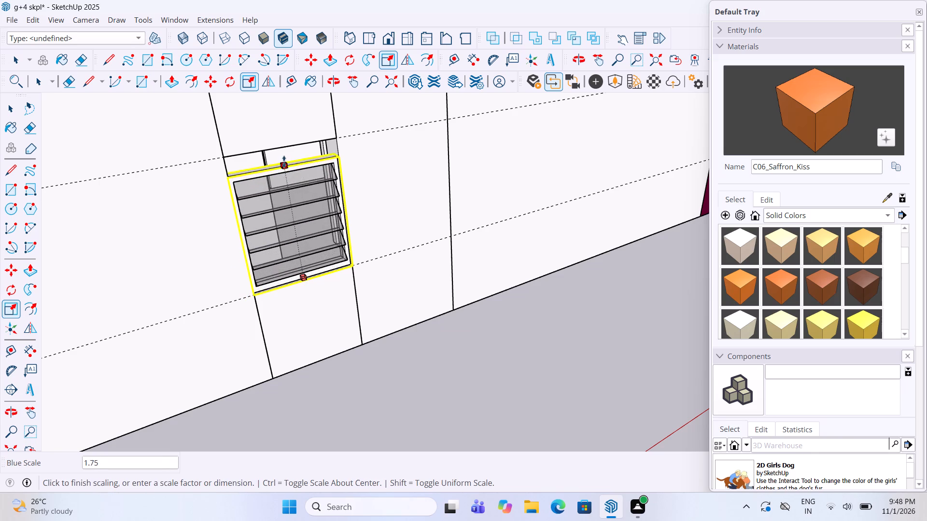
{"action": "left_click_drag", "start_coordinate": [284, 162], "coordinate": [284, 149]}
{"action": "key", "text": "space"}
{"action": "left_click", "coordinate": [459, 352]}
{"action": "scroll", "coordinate": [436, 364], "scroll_direction": "down", "scroll_amount": 4}
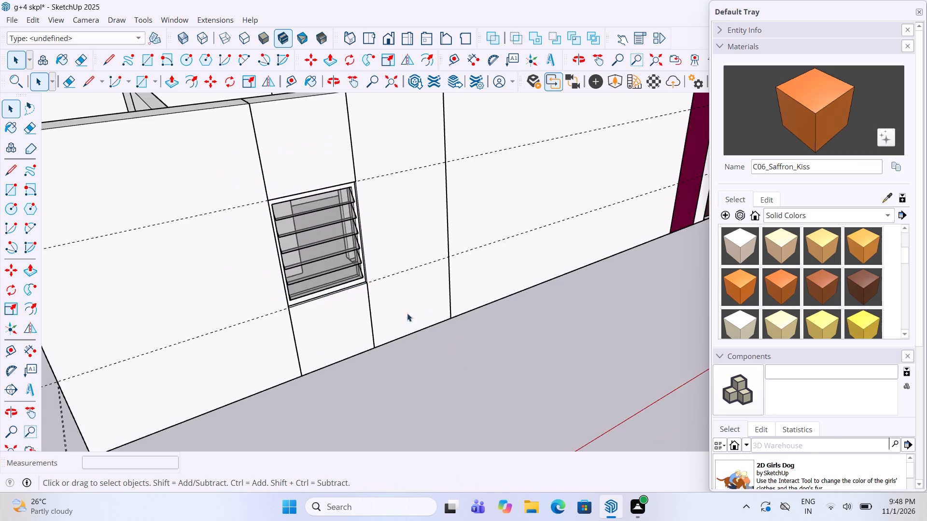
Examine the fitted louvred window and the front wall openings of the neighbouring floor plans.
{"action": "middle_click_drag", "start_coordinate": [321, 132], "coordinate": [338, 276]}
{"action": "scroll", "coordinate": [338, 274], "scroll_direction": "down", "scroll_amount": 14}
{"action": "middle_click_drag", "start_coordinate": [346, 259], "coordinate": [419, 171]}
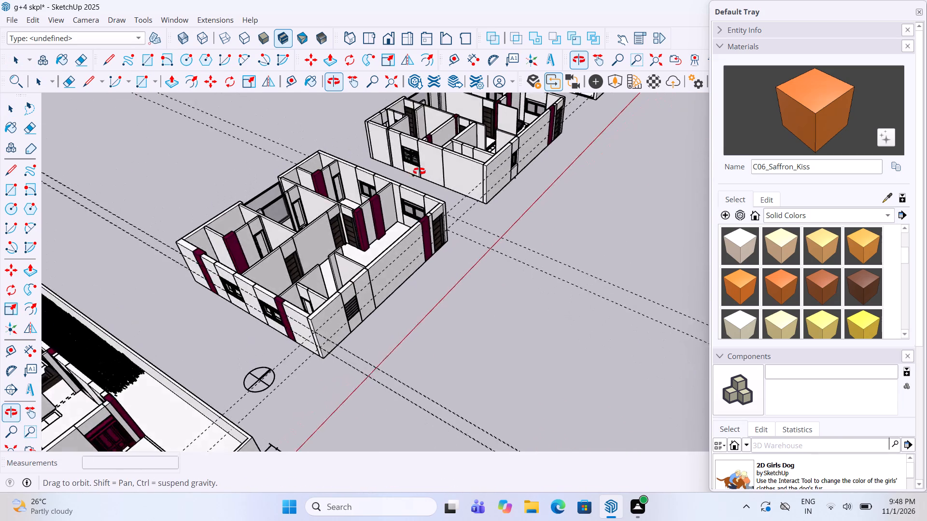
{"action": "middle_click_drag", "start_coordinate": [419, 171], "coordinate": [229, 219]}
{"action": "middle_click_drag", "start_coordinate": [496, 184], "coordinate": [345, 50]}
{"action": "scroll", "coordinate": [396, 195], "scroll_direction": "down", "scroll_amount": 3}
{"action": "scroll", "coordinate": [689, 129], "scroll_direction": "up", "scroll_amount": 3}
{"action": "scroll", "coordinate": [499, 176], "scroll_direction": "up", "scroll_amount": 1}
{"action": "middle_click_drag", "start_coordinate": [499, 176], "coordinate": [602, 180]}
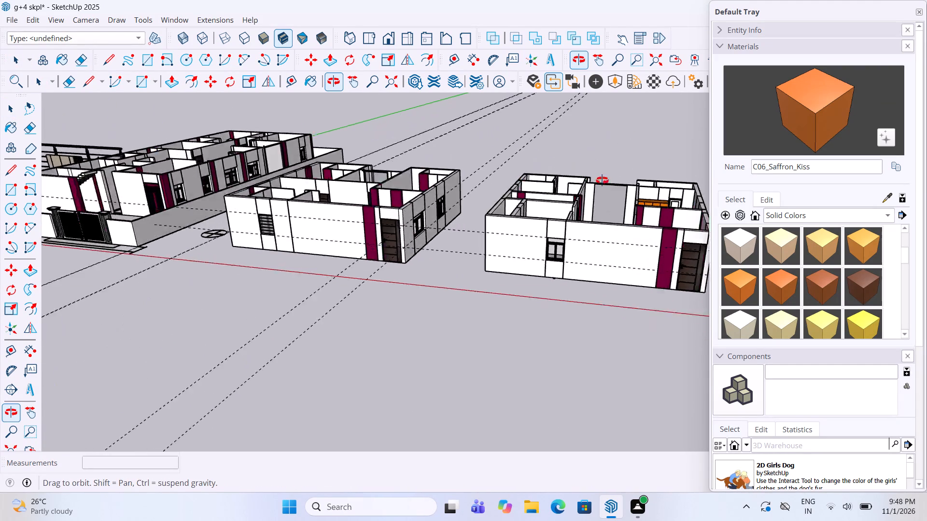
Copy the louvred window by its bottom corner to the bottom corner of the toilet wall opening in the neighbouring furnished plan.
{"action": "middle_click_drag", "start_coordinate": [602, 180], "coordinate": [354, 271]}
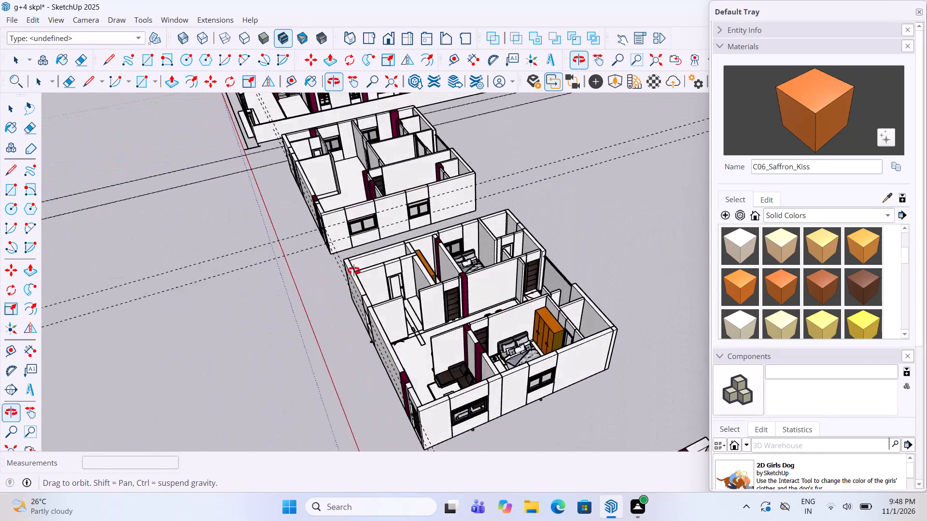
{"action": "middle_click_drag", "start_coordinate": [354, 271], "coordinate": [592, 311]}
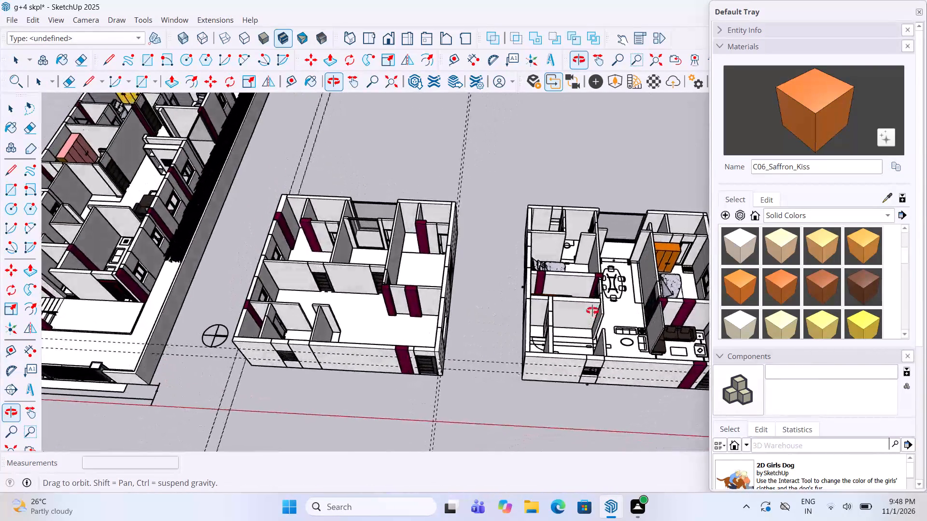
{"action": "middle_click_drag", "start_coordinate": [592, 311], "coordinate": [614, 280]}
{"action": "scroll", "coordinate": [329, 348], "scroll_direction": "up", "scroll_amount": 3}
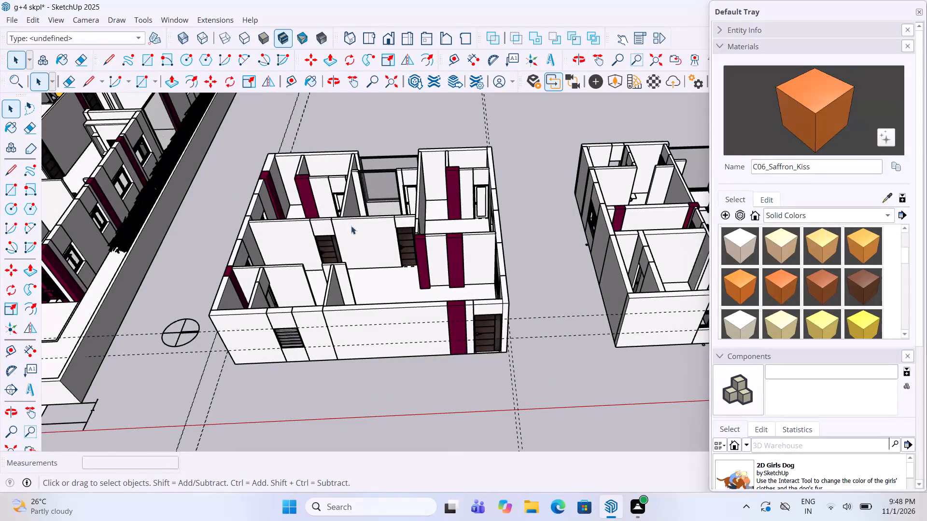
{"action": "middle_click_drag", "start_coordinate": [352, 228], "coordinate": [360, 234]}
{"action": "scroll", "coordinate": [408, 274], "scroll_direction": "down", "scroll_amount": 3}
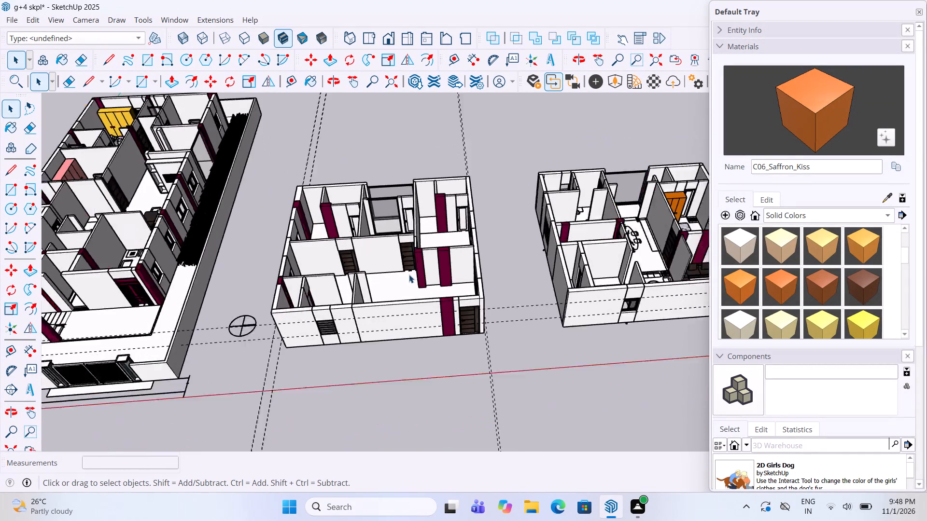
{"action": "scroll", "coordinate": [409, 274], "scroll_direction": "down", "scroll_amount": 7}
{"action": "scroll", "coordinate": [364, 302], "scroll_direction": "up", "scroll_amount": 5}
{"action": "left_click", "coordinate": [375, 299]}
{"action": "scroll", "coordinate": [399, 303], "scroll_direction": "up", "scroll_amount": 2}
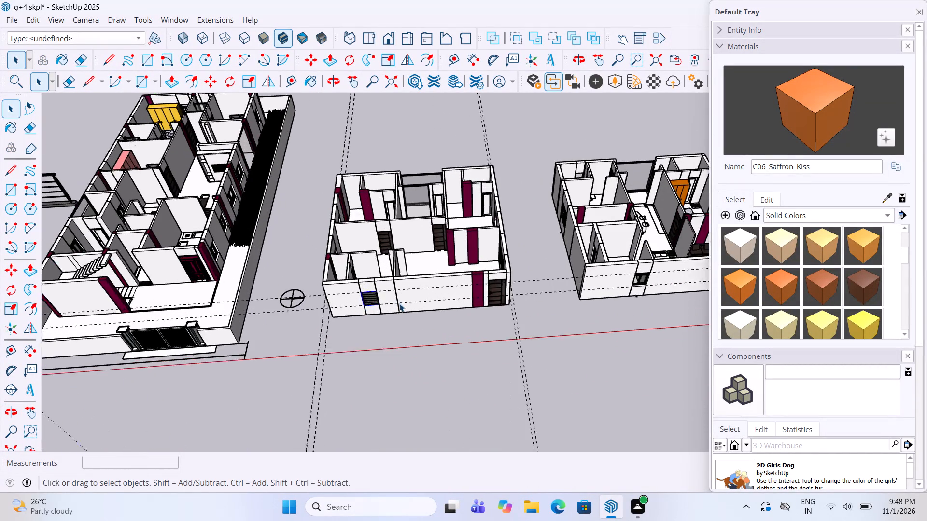
{"action": "scroll", "coordinate": [399, 303], "scroll_direction": "up", "scroll_amount": 8}
{"action": "key", "text": "m"}
{"action": "left_click", "coordinate": [351, 306], "text": "ctrl"}
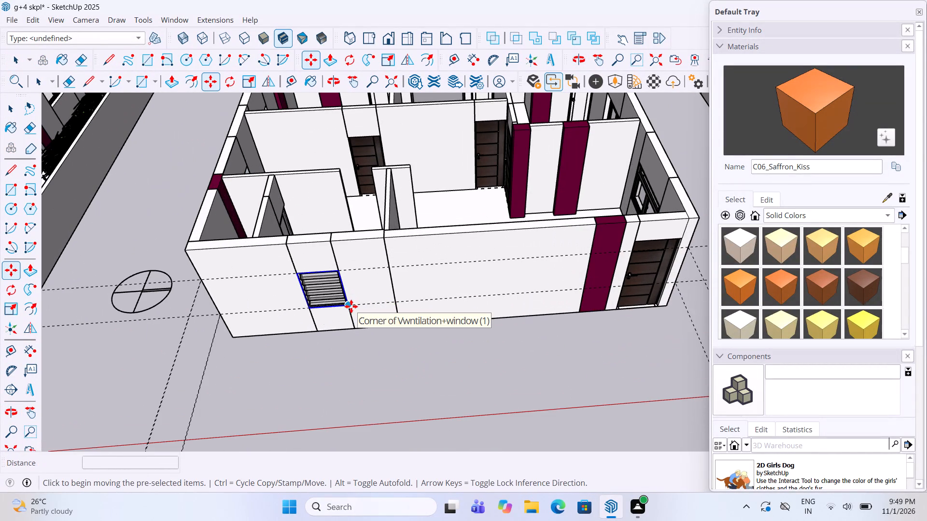
{"action": "scroll", "coordinate": [293, 344], "scroll_direction": "down", "scroll_amount": 5}
{"action": "scroll", "coordinate": [330, 305], "scroll_direction": "down", "scroll_amount": 5}
{"action": "scroll", "coordinate": [623, 183], "scroll_direction": "up", "scroll_amount": 4}
{"action": "scroll", "coordinate": [520, 142], "scroll_direction": "up", "scroll_amount": 4}
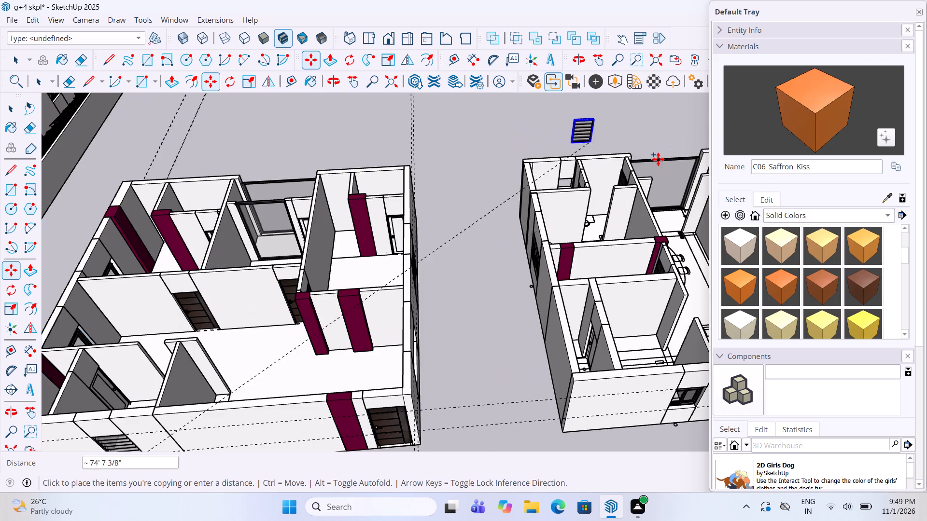
{"action": "scroll", "coordinate": [652, 159], "scroll_direction": "up", "scroll_amount": 5}
{"action": "scroll", "coordinate": [553, 168], "scroll_direction": "up", "scroll_amount": 16}
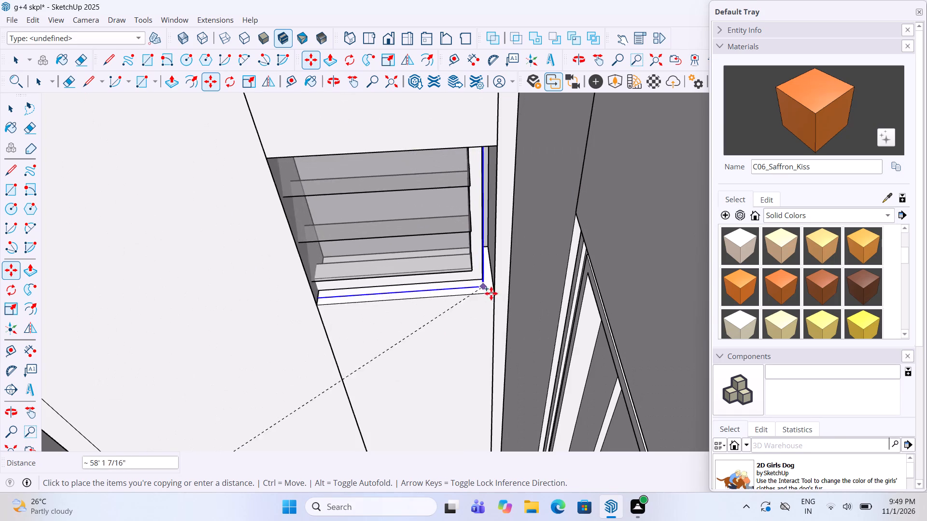
{"action": "left_click", "coordinate": [495, 297]}
Scale the copied louvred window narrower and shorter to fit the toilet's wall opening, and clear the selection.
{"action": "scroll", "coordinate": [488, 291], "scroll_direction": "down", "scroll_amount": 5}
{"action": "middle_click_drag", "start_coordinate": [470, 274], "coordinate": [442, 255]}
{"action": "key", "text": "s"}
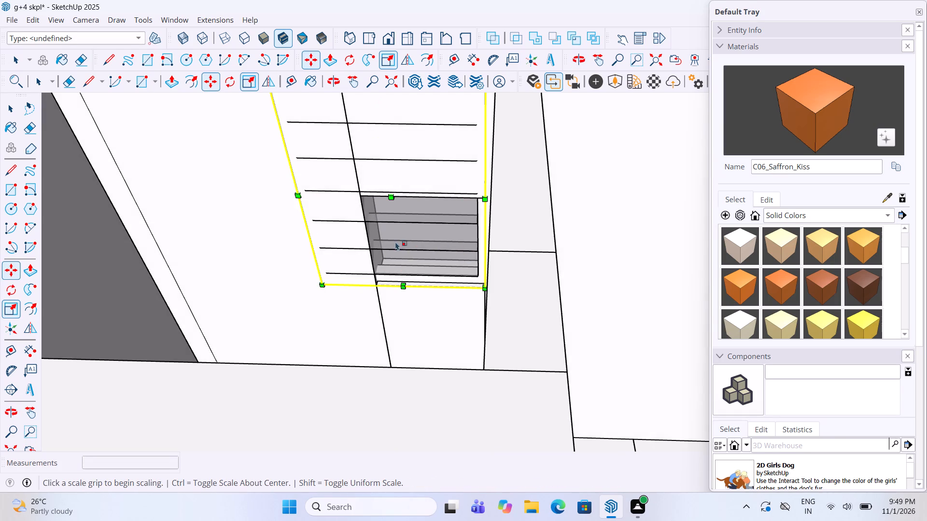
{"action": "left_click_drag", "start_coordinate": [305, 186], "coordinate": [361, 194]}
{"action": "scroll", "coordinate": [408, 318], "scroll_direction": "down", "scroll_amount": 5}
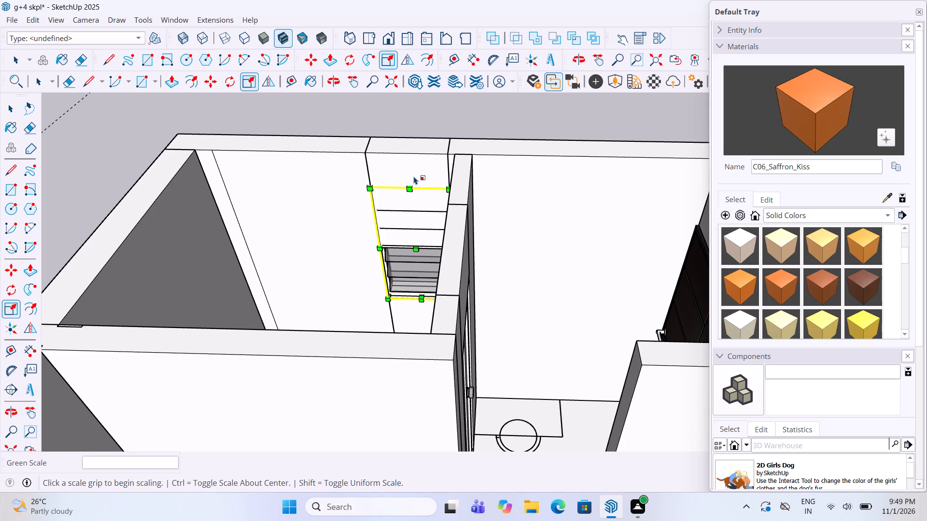
{"action": "left_click_drag", "start_coordinate": [413, 183], "coordinate": [423, 250]}
{"action": "key", "text": "space"}
{"action": "left_click", "coordinate": [516, 121]}
{"action": "scroll", "coordinate": [496, 151], "scroll_direction": "down", "scroll_amount": 6}
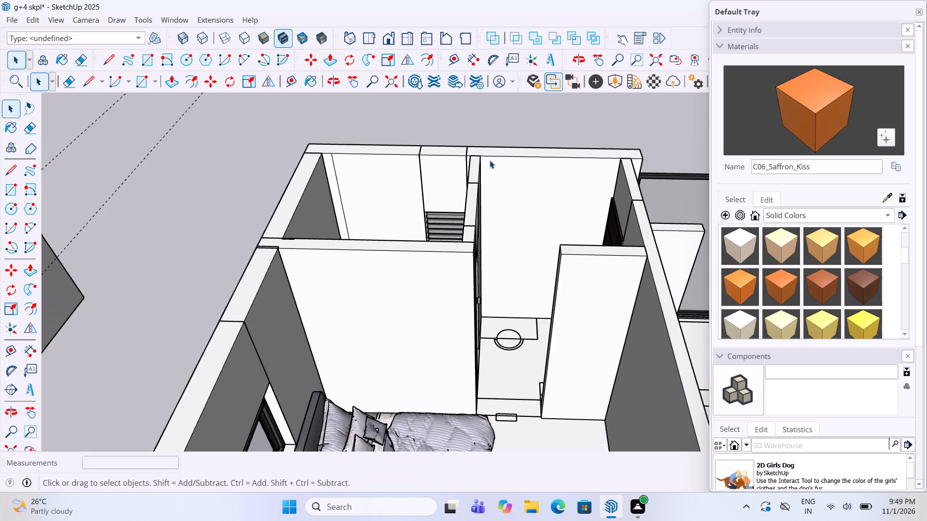
Draw a floor rectangle of about 5" by 2' 6" across the open toilet doorway beside the large glazed opening.
{"action": "scroll", "coordinate": [483, 187], "scroll_direction": "down", "scroll_amount": 5}
{"action": "scroll", "coordinate": [447, 215], "scroll_direction": "down", "scroll_amount": 5}
{"action": "middle_click_drag", "start_coordinate": [463, 239], "coordinate": [465, 296]}
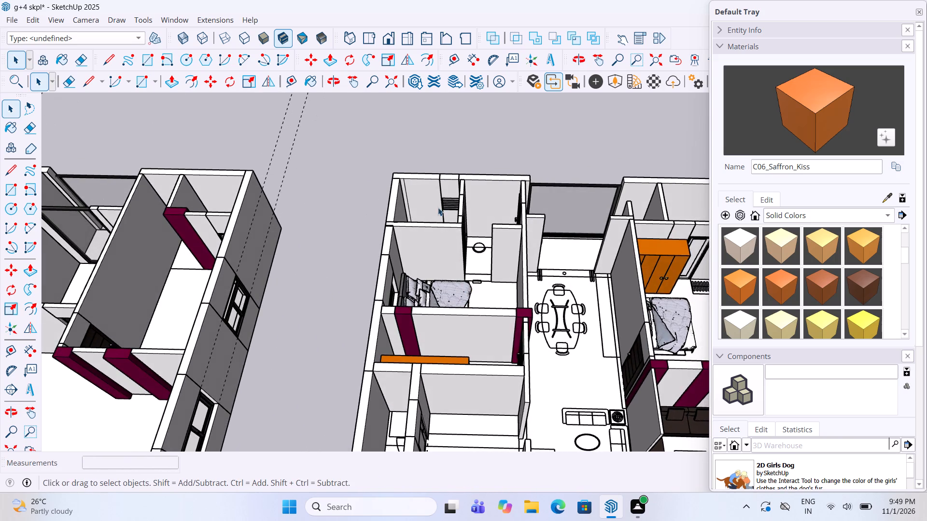
{"action": "scroll", "coordinate": [411, 206], "scroll_direction": "down", "scroll_amount": 6}
{"action": "scroll", "coordinate": [609, 235], "scroll_direction": "up", "scroll_amount": 6}
{"action": "middle_click_drag", "start_coordinate": [554, 183], "coordinate": [543, 256]}
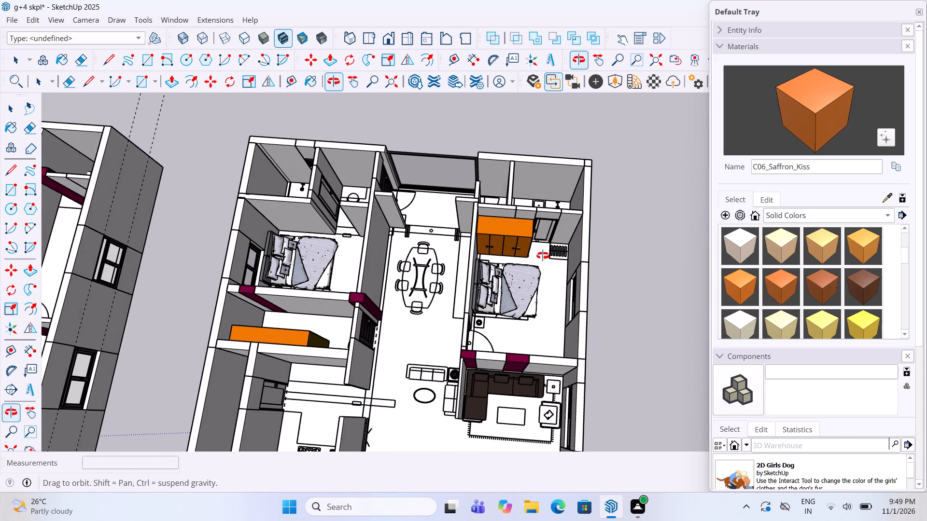
{"action": "middle_click_drag", "start_coordinate": [543, 256], "coordinate": [582, 279]}
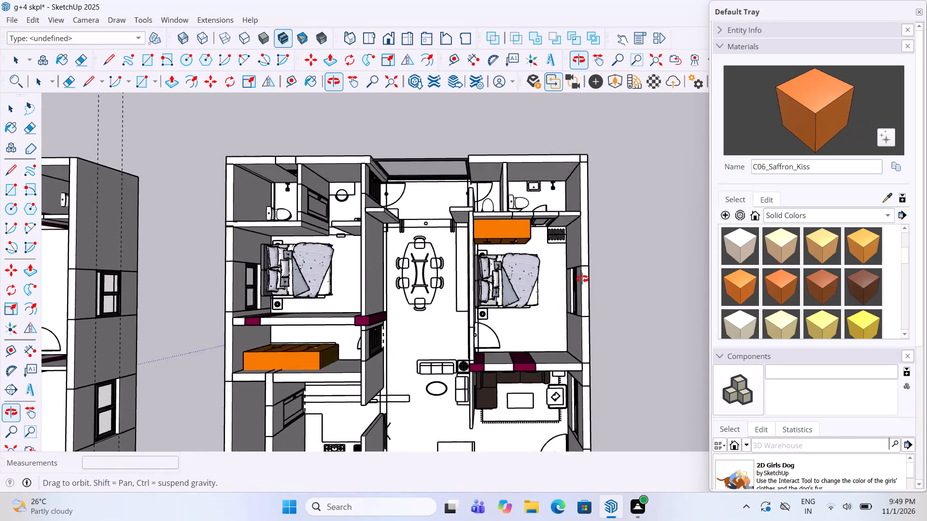
{"action": "middle_click_drag", "start_coordinate": [582, 279], "coordinate": [926, 137]}
{"action": "scroll", "coordinate": [476, 327], "scroll_direction": "up", "scroll_amount": 2}
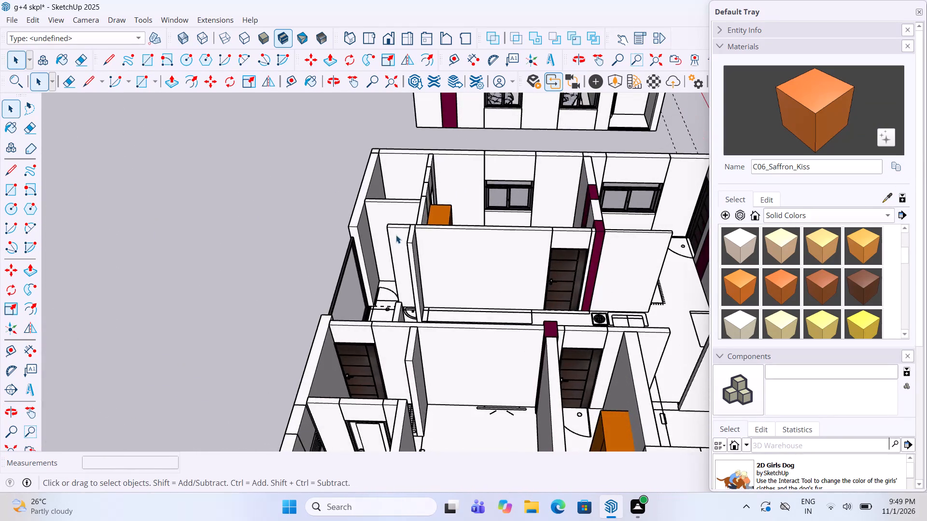
{"action": "middle_click_drag", "start_coordinate": [396, 235], "coordinate": [424, 288]}
{"action": "scroll", "coordinate": [412, 297], "scroll_direction": "up", "scroll_amount": 10}
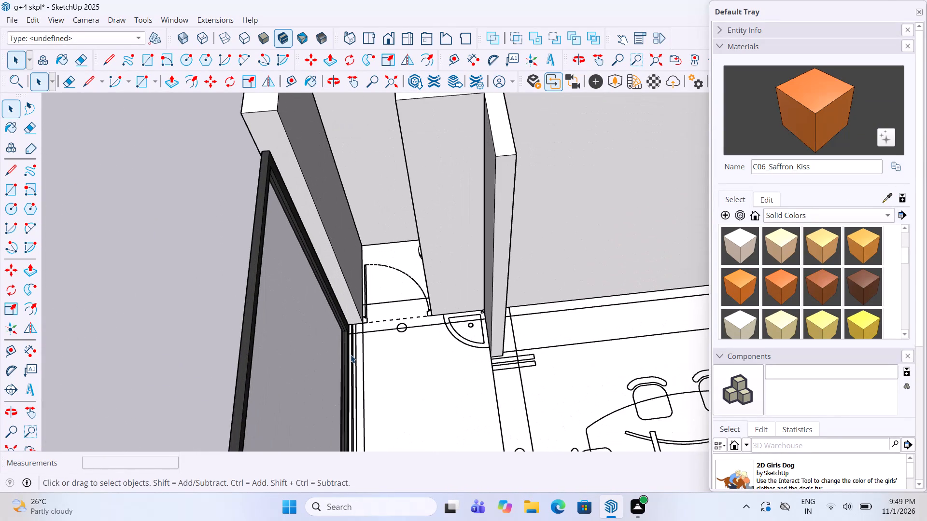
{"action": "left_click", "coordinate": [10, 185]}
{"action": "scroll", "coordinate": [357, 376], "scroll_direction": "up", "scroll_amount": 4}
{"action": "scroll", "coordinate": [346, 308], "scroll_direction": "up", "scroll_amount": 4}
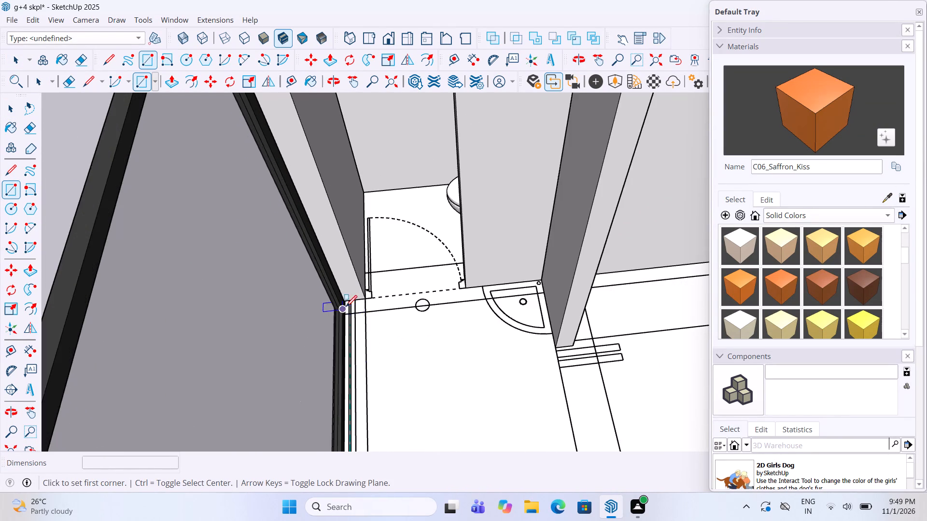
{"action": "scroll", "coordinate": [346, 308], "scroll_direction": "up", "scroll_amount": 1}
{"action": "left_click", "coordinate": [377, 298]}
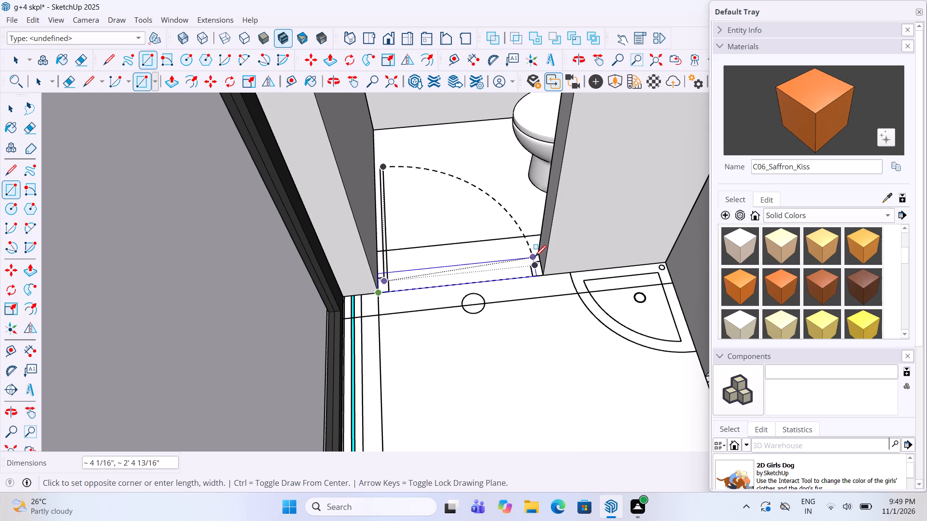
{"action": "left_click", "coordinate": [537, 253]}
{"action": "key", "text": "v"}
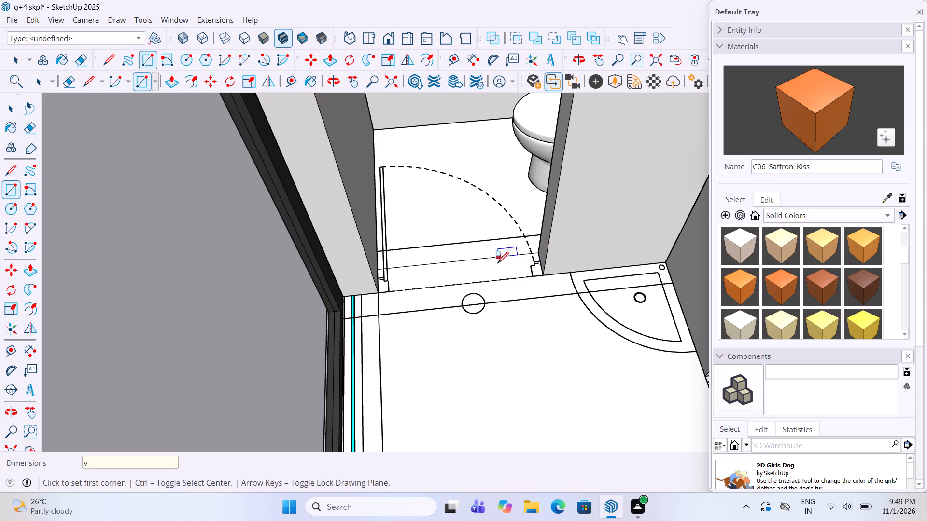
{"action": "key", "text": "v"}
{"action": "left_click", "coordinate": [490, 271]}
Make the doorway rectangle's face a group.
{"action": "key", "text": "space"}
{"action": "left_click", "coordinate": [490, 271]}
{"action": "right_click", "coordinate": [490, 271]}
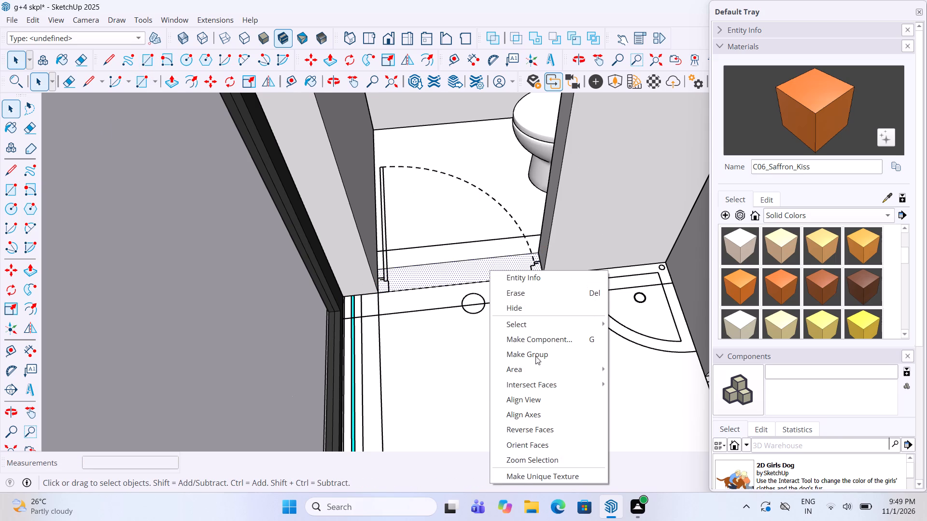
{"action": "left_click", "coordinate": [538, 363]}
{"action": "left_click", "coordinate": [537, 354]}
Extrude the face inside the doorway group up to the top of the adjoining walls.
{"action": "double_click", "coordinate": [482, 270]}
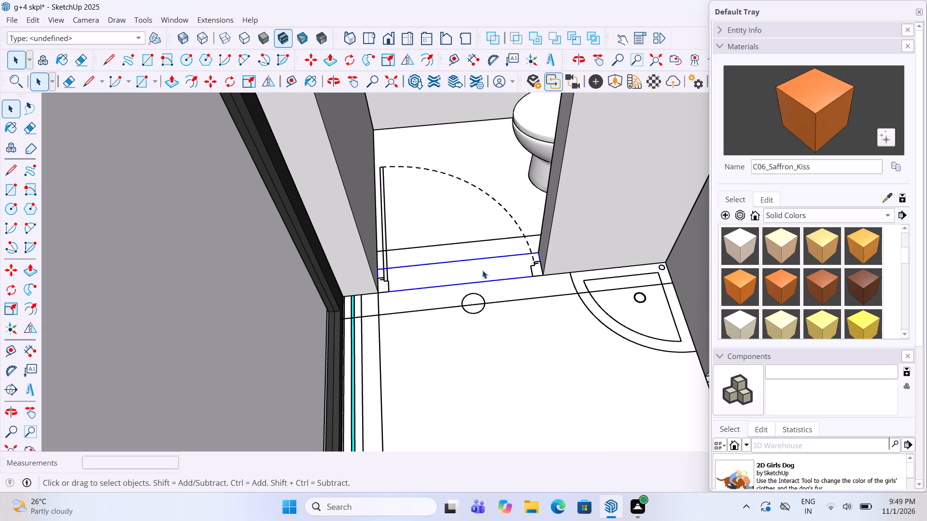
{"action": "key", "text": "p"}
{"action": "left_click", "coordinate": [489, 278]}
{"action": "scroll", "coordinate": [483, 259], "scroll_direction": "down", "scroll_amount": 13}
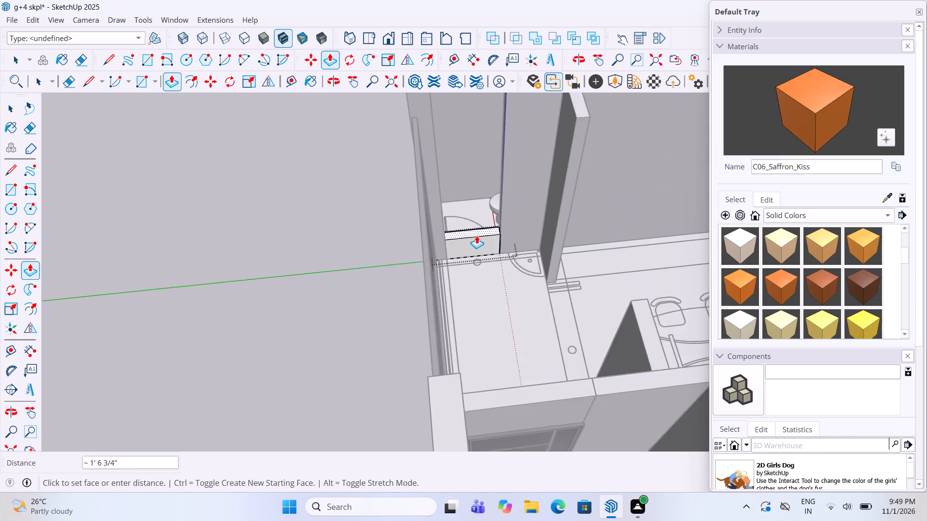
{"action": "scroll", "coordinate": [477, 235], "scroll_direction": "down", "scroll_amount": 2}
{"action": "left_click", "coordinate": [541, 145]}
{"action": "key", "text": "space"}
{"action": "left_click", "coordinate": [311, 285]}
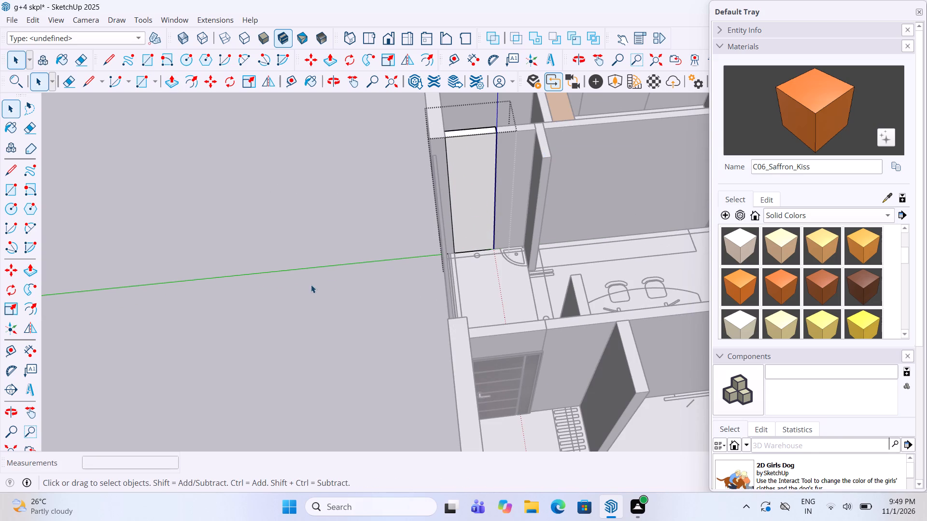
Place a horizontal guide 7' above the bottom edge of the new wall piece.
{"action": "scroll", "coordinate": [365, 335], "scroll_direction": "down", "scroll_amount": 4}
{"action": "middle_click_drag", "start_coordinate": [368, 339], "coordinate": [330, 319]}
{"action": "scroll", "coordinate": [519, 198], "scroll_direction": "up", "scroll_amount": 4}
{"action": "scroll", "coordinate": [417, 230], "scroll_direction": "up", "scroll_amount": 2}
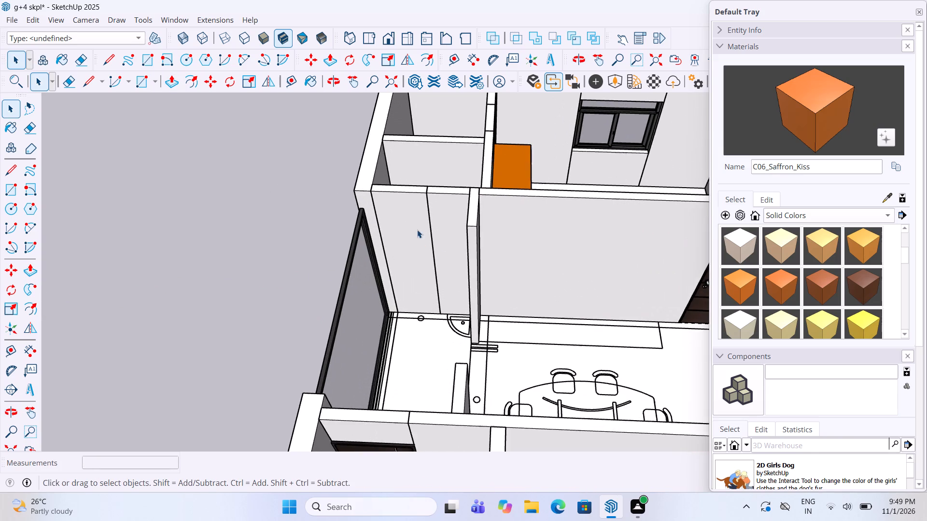
{"action": "left_click", "coordinate": [10, 347]}
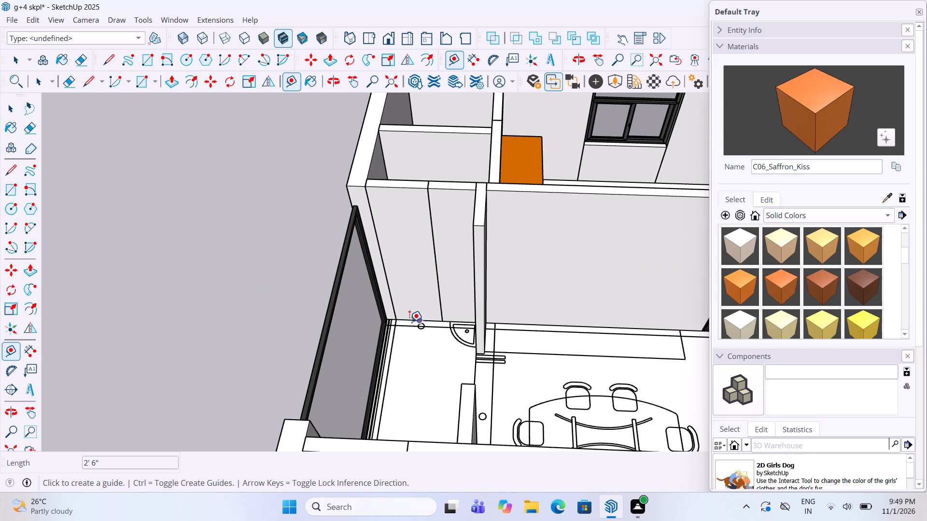
{"action": "left_click", "coordinate": [407, 319]}
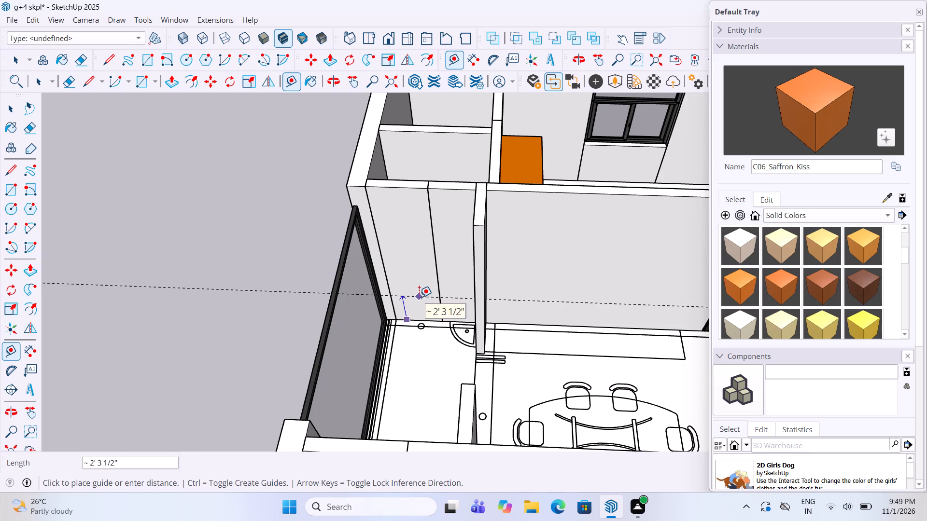
{"action": "type", "text": "7'"}
{"action": "key", "text": "Return"}
{"action": "key", "text": "space"}
Cut a 7' by 2' 6" door opening below the guide, pushing it through the new wall piece's 5" thickness.
{"action": "double_click", "coordinate": [419, 297]}
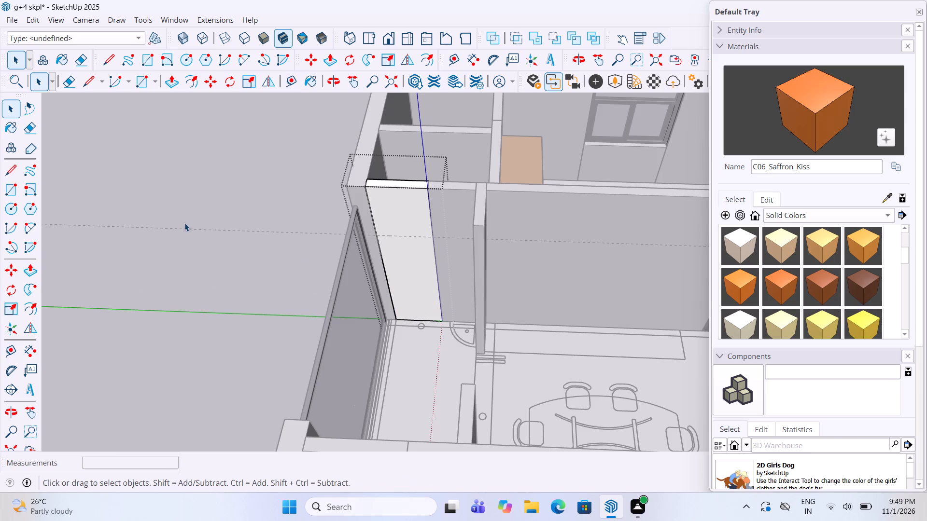
{"action": "left_click", "coordinate": [5, 197]}
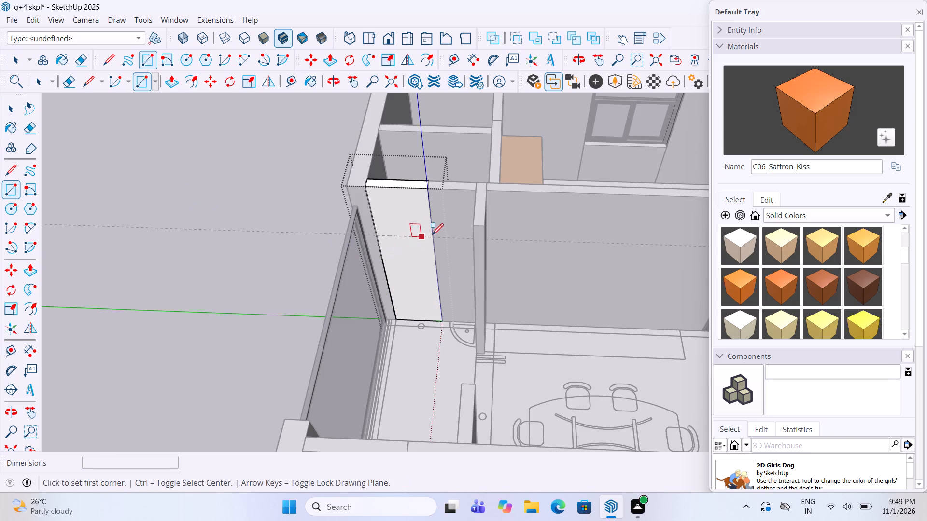
{"action": "left_click", "coordinate": [434, 235]}
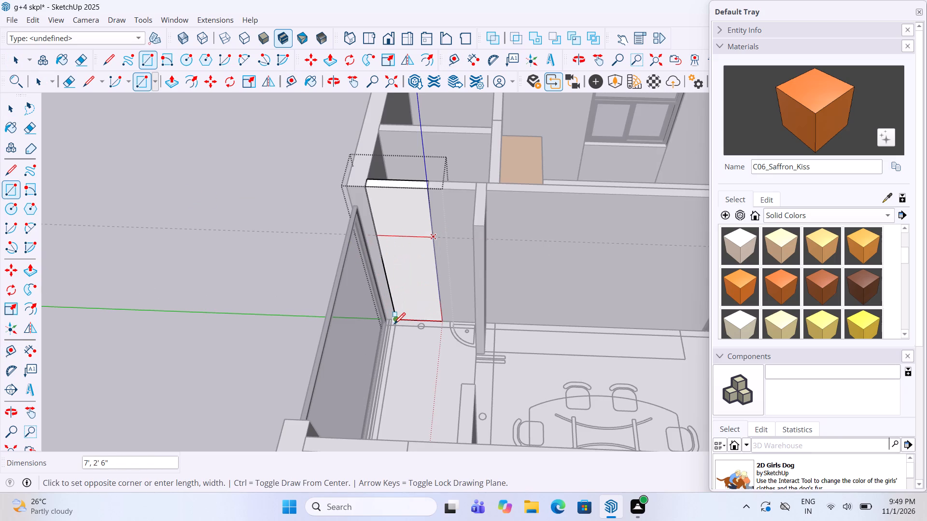
{"action": "left_click", "coordinate": [394, 325]}
{"action": "key", "text": "p"}
{"action": "left_click", "coordinate": [420, 303]}
{"action": "left_click", "coordinate": [415, 256]}
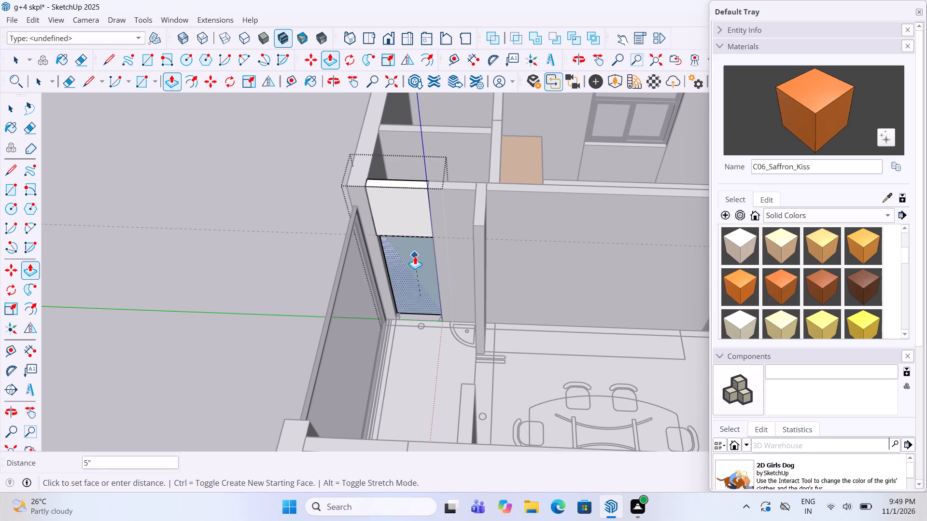
{"action": "key", "text": "space"}
{"action": "left_click", "coordinate": [255, 278]}
Copy the panelled bathroom door from the front bathroom to the bottom corner of the newly cut 7' door opening.
{"action": "scroll", "coordinate": [332, 348], "scroll_direction": "down", "scroll_amount": 4}
{"action": "scroll", "coordinate": [444, 241], "scroll_direction": "down", "scroll_amount": 6}
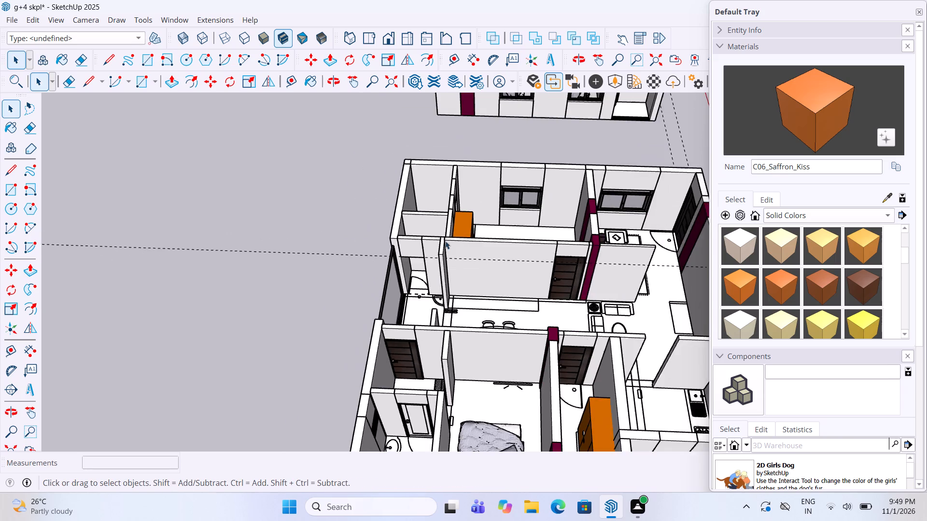
{"action": "scroll", "coordinate": [454, 232], "scroll_direction": "down", "scroll_amount": 6}
{"action": "scroll", "coordinate": [433, 361], "scroll_direction": "up", "scroll_amount": 10}
{"action": "left_click", "coordinate": [437, 314]}
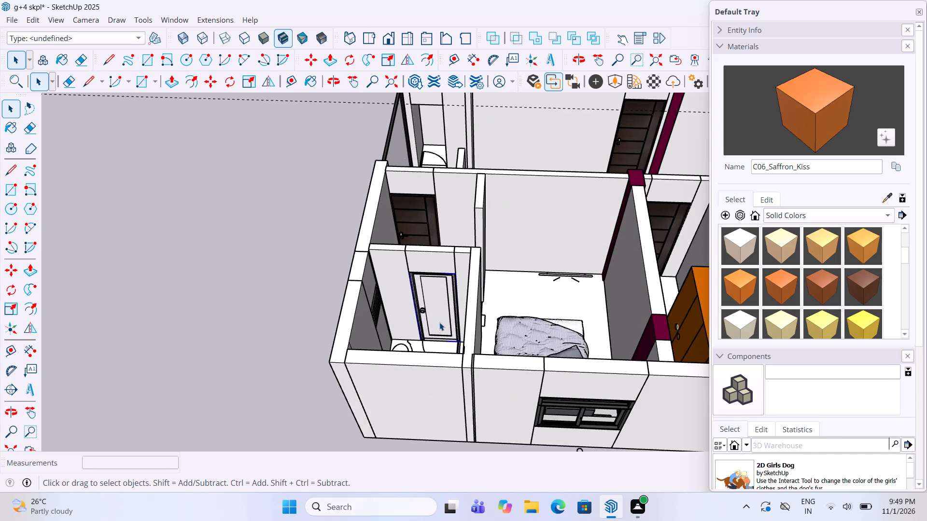
{"action": "scroll", "coordinate": [440, 326], "scroll_direction": "up", "scroll_amount": 8}
{"action": "key", "text": "m"}
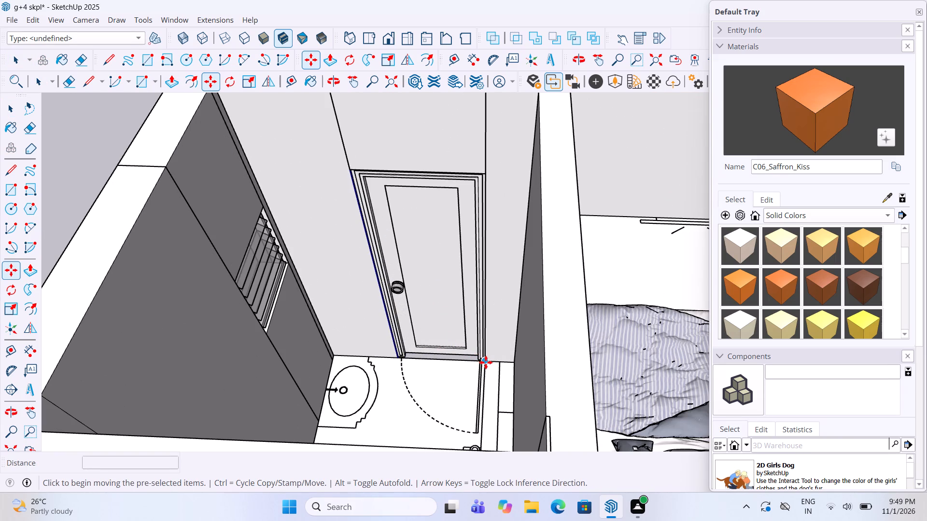
{"action": "left_click", "coordinate": [486, 362]}
{"action": "scroll", "coordinate": [475, 385], "scroll_direction": "down", "scroll_amount": 11}
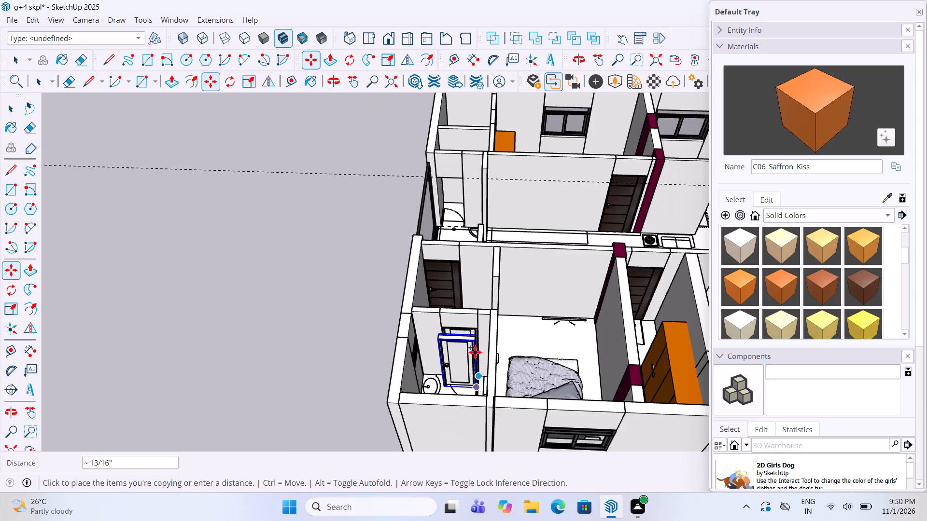
{"action": "scroll", "coordinate": [482, 224], "scroll_direction": "up", "scroll_amount": 17}
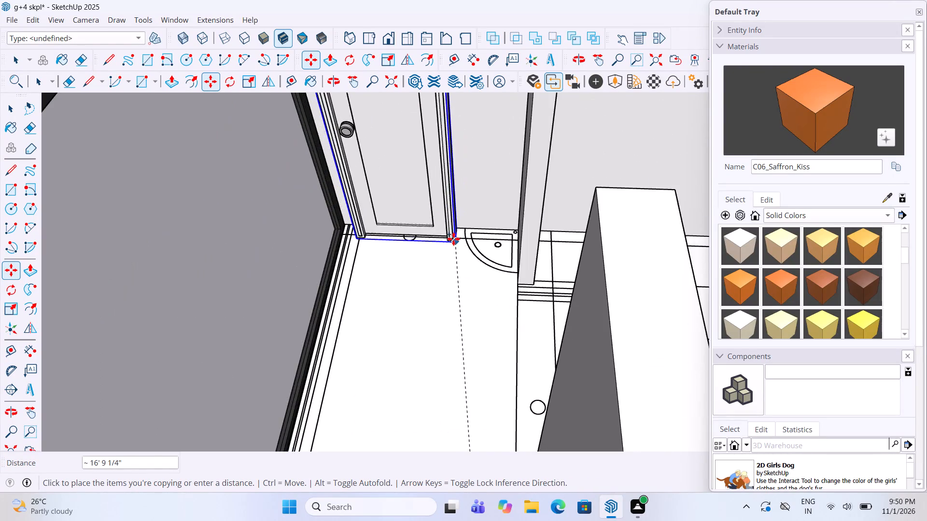
{"action": "scroll", "coordinate": [453, 239], "scroll_direction": "up", "scroll_amount": 2}
{"action": "left_click", "coordinate": [449, 223]}
Scale the copied door to about 0.91 in width and 0.88 in height so it fits the new opening.
{"action": "scroll", "coordinate": [452, 297], "scroll_direction": "down", "scroll_amount": 13}
{"action": "scroll", "coordinate": [432, 154], "scroll_direction": "up", "scroll_amount": 7}
{"action": "key", "text": "s"}
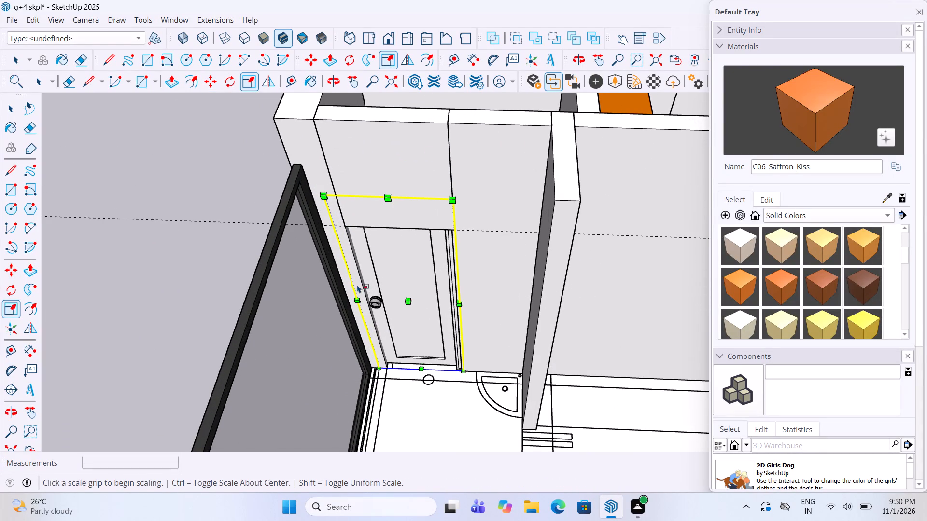
{"action": "left_click_drag", "start_coordinate": [361, 291], "coordinate": [366, 291]}
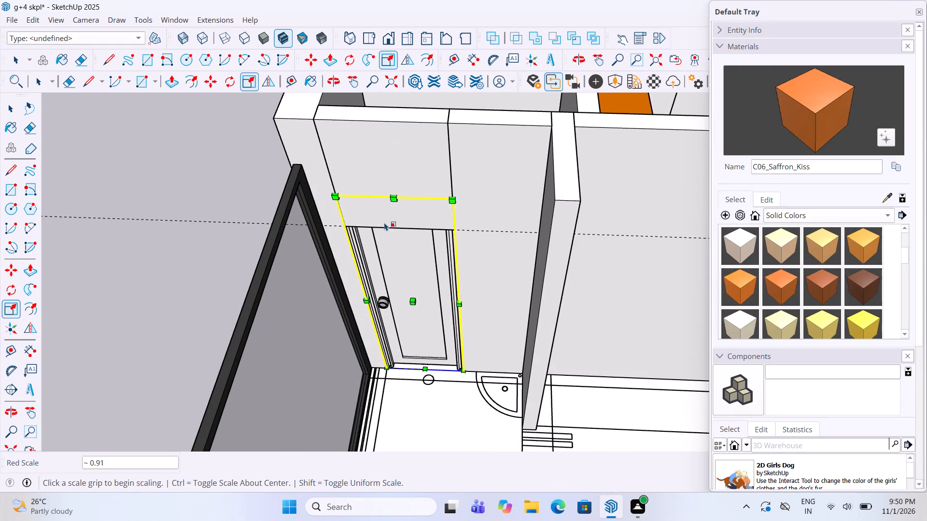
{"action": "left_click_drag", "start_coordinate": [394, 185], "coordinate": [401, 229]}
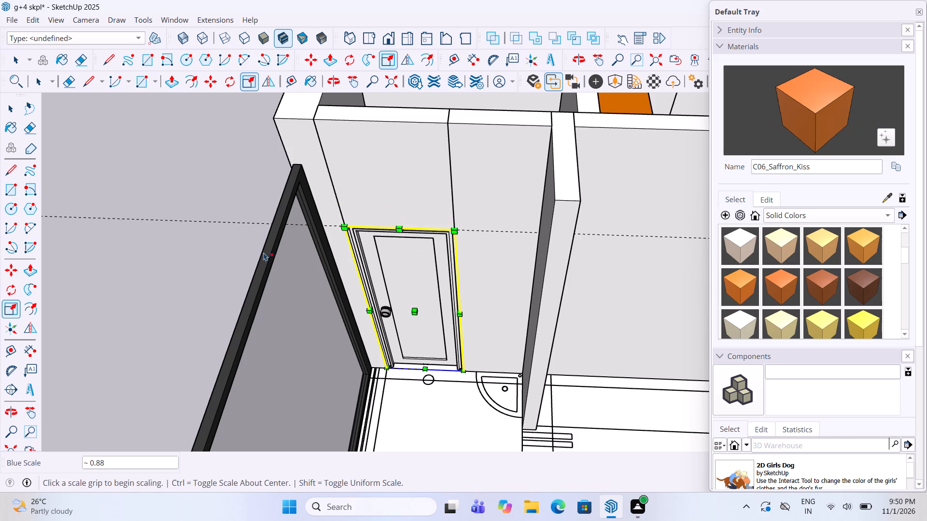
{"action": "key", "text": "space"}
{"action": "left_click", "coordinate": [168, 255]}
{"action": "scroll", "coordinate": [369, 300], "scroll_direction": "down", "scroll_amount": 12}
{"action": "left_click", "coordinate": [245, 330]}
Look over the whole row of floor models from several sides, from the upper floors back to the ground floor.
{"action": "scroll", "coordinate": [264, 343], "scroll_direction": "down", "scroll_amount": 4}
{"action": "middle_click_drag", "start_coordinate": [350, 264], "coordinate": [355, 279]}
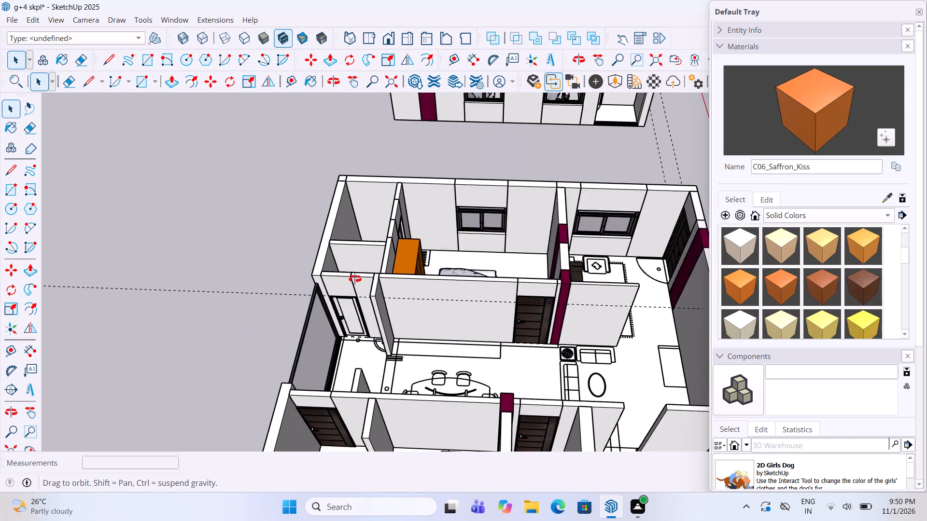
{"action": "middle_click_drag", "start_coordinate": [355, 279], "coordinate": [328, 303]}
{"action": "scroll", "coordinate": [350, 281], "scroll_direction": "down", "scroll_amount": 6}
{"action": "scroll", "coordinate": [430, 222], "scroll_direction": "down", "scroll_amount": 11}
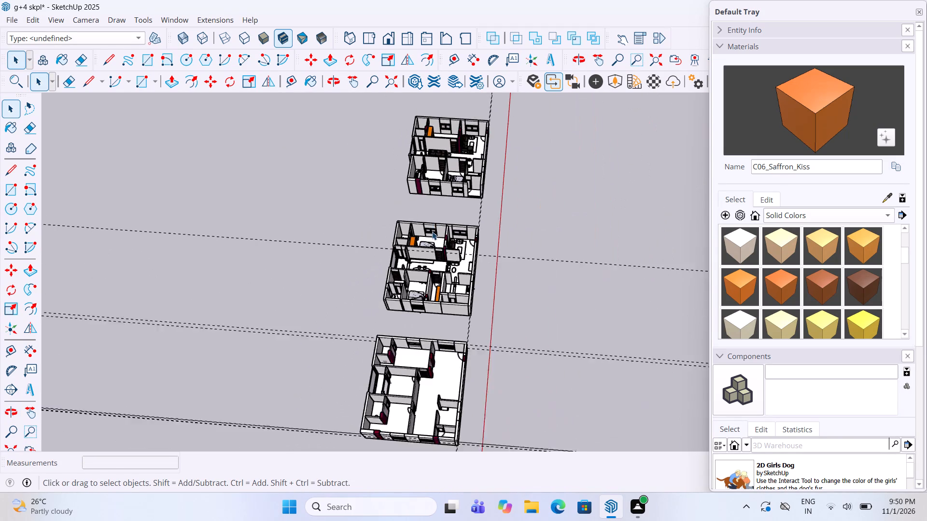
{"action": "scroll", "coordinate": [432, 232], "scroll_direction": "down", "scroll_amount": 2}
{"action": "scroll", "coordinate": [493, 87], "scroll_direction": "up", "scroll_amount": 6}
{"action": "scroll", "coordinate": [243, 191], "scroll_direction": "up", "scroll_amount": 3}
{"action": "middle_click_drag", "start_coordinate": [243, 191], "coordinate": [675, 133]}
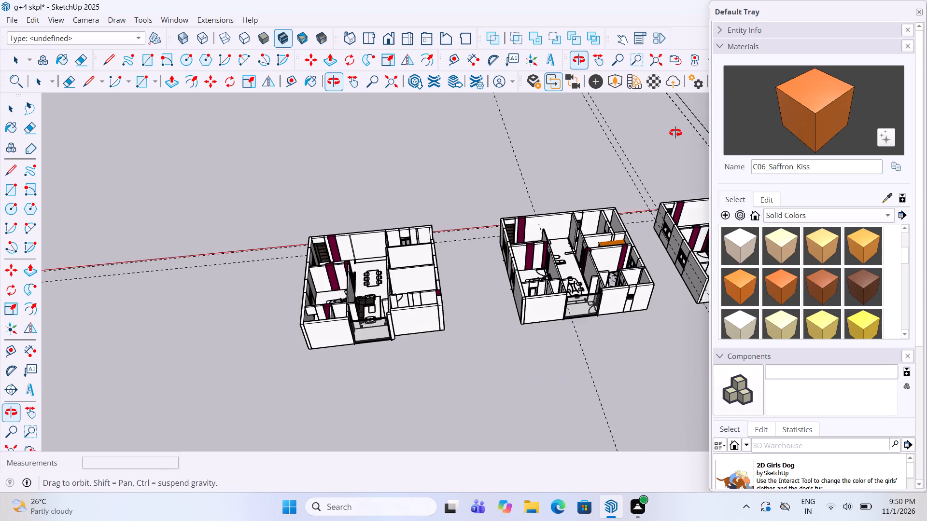
{"action": "middle_click_drag", "start_coordinate": [675, 133], "coordinate": [674, 123]}
{"action": "middle_click_drag", "start_coordinate": [263, 207], "coordinate": [801, 156]}
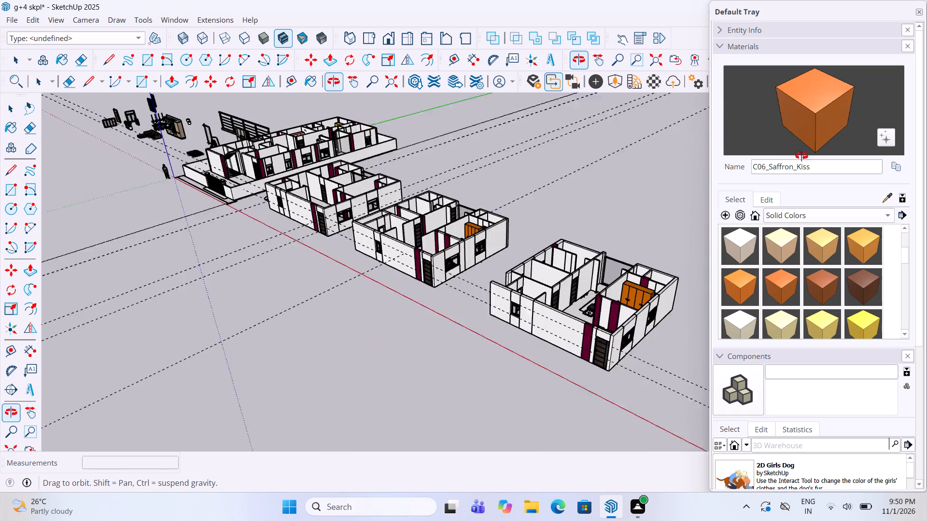
{"action": "middle_click_drag", "start_coordinate": [801, 156], "coordinate": [804, 152]}
{"action": "scroll", "coordinate": [654, 253], "scroll_direction": "up", "scroll_amount": 1}
{"action": "middle_click_drag", "start_coordinate": [598, 259], "coordinate": [611, 315]}
{"action": "scroll", "coordinate": [605, 208], "scroll_direction": "down", "scroll_amount": 2}
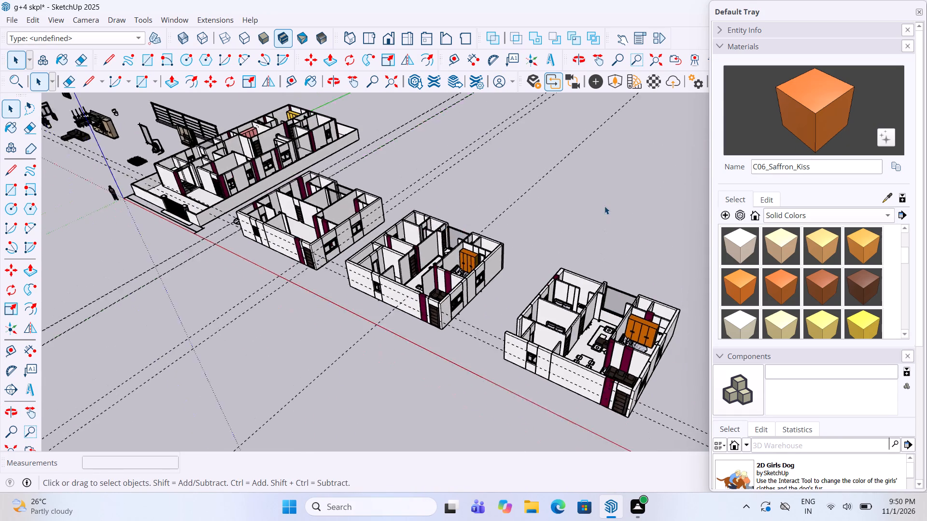
{"action": "scroll", "coordinate": [604, 206], "scroll_direction": "down", "scroll_amount": 11}
{"action": "middle_click_drag", "start_coordinate": [294, 168], "coordinate": [471, 194]}
{"action": "scroll", "coordinate": [416, 179], "scroll_direction": "up", "scroll_amount": 10}
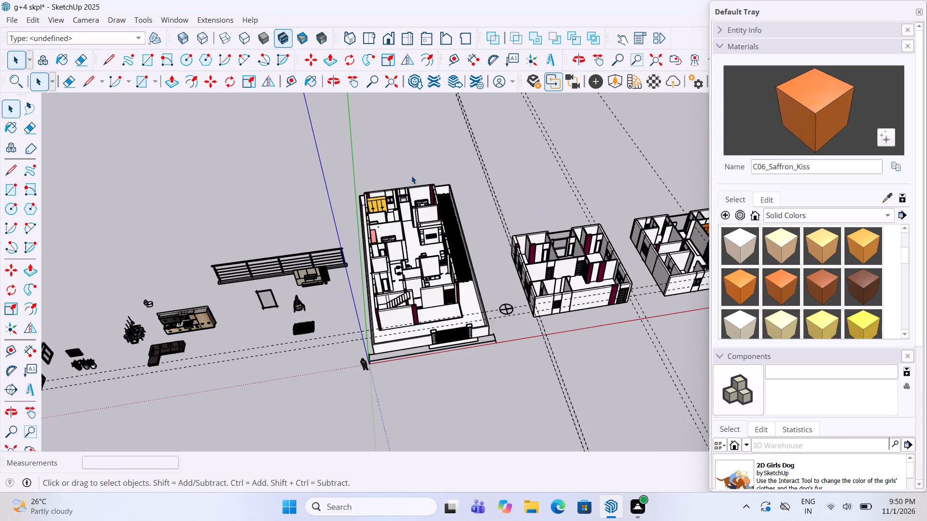
Draw a 60' 7" by 30' rectangle over the ground floor's wall tops, from the staircase wall corner to the opposite rear corner.
{"action": "scroll", "coordinate": [412, 206], "scroll_direction": "up", "scroll_amount": 3}
{"action": "middle_click_drag", "start_coordinate": [411, 206], "coordinate": [390, 192]}
{"action": "left_click", "coordinate": [20, 188]}
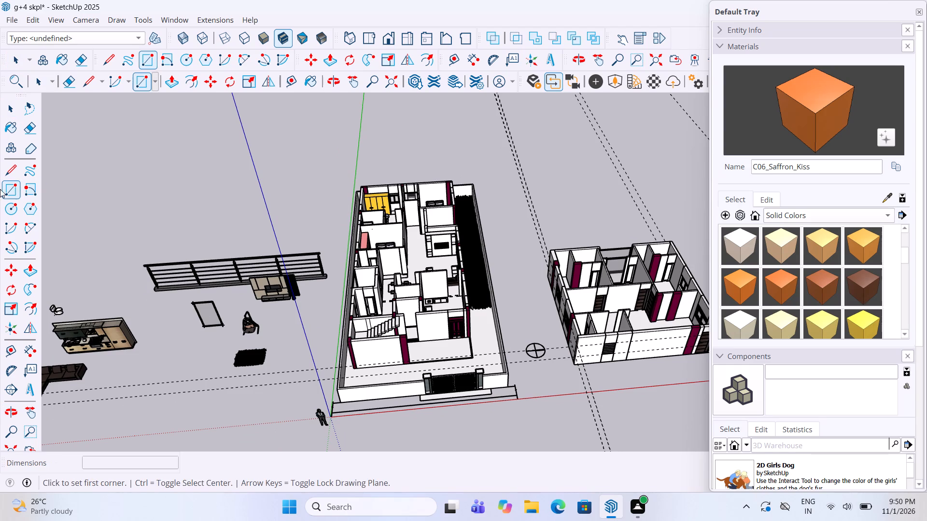
{"action": "left_click", "coordinate": [14, 195]}
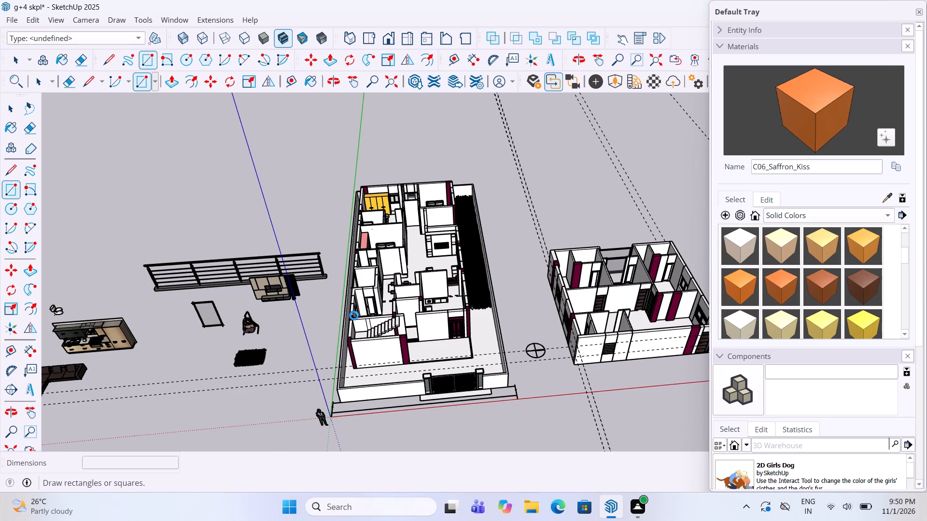
{"action": "scroll", "coordinate": [418, 303], "scroll_direction": "up", "scroll_amount": 5}
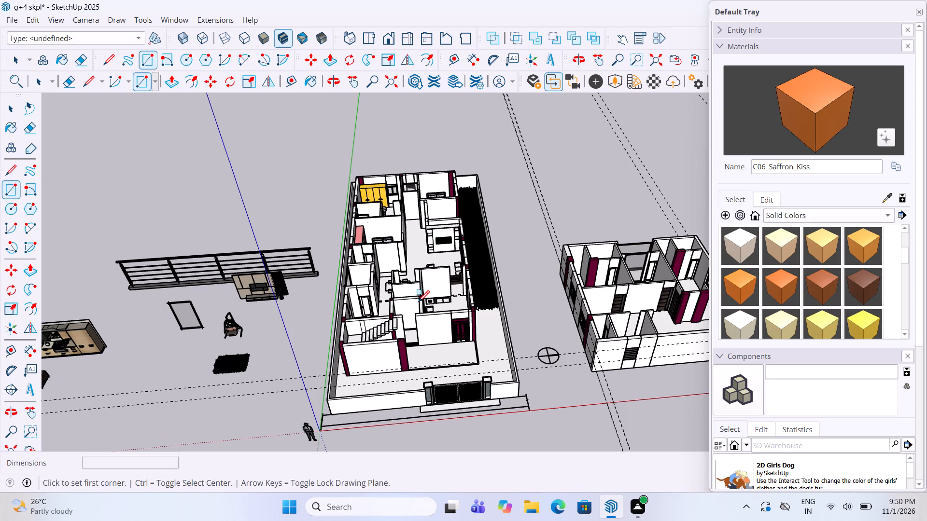
{"action": "scroll", "coordinate": [401, 298], "scroll_direction": "up", "scroll_amount": 8}
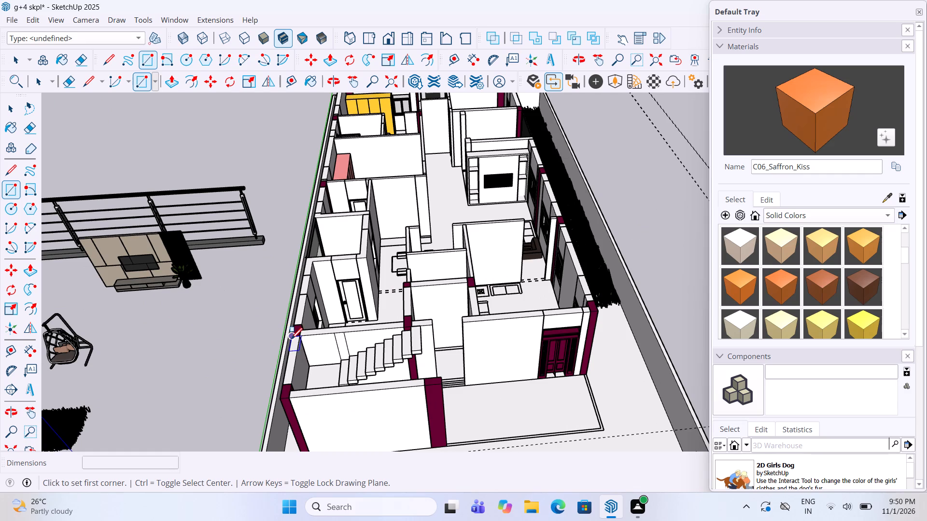
{"action": "left_click", "coordinate": [291, 339]}
{"action": "scroll", "coordinate": [305, 317], "scroll_direction": "down", "scroll_amount": 7}
{"action": "scroll", "coordinate": [465, 133], "scroll_direction": "up", "scroll_amount": 3}
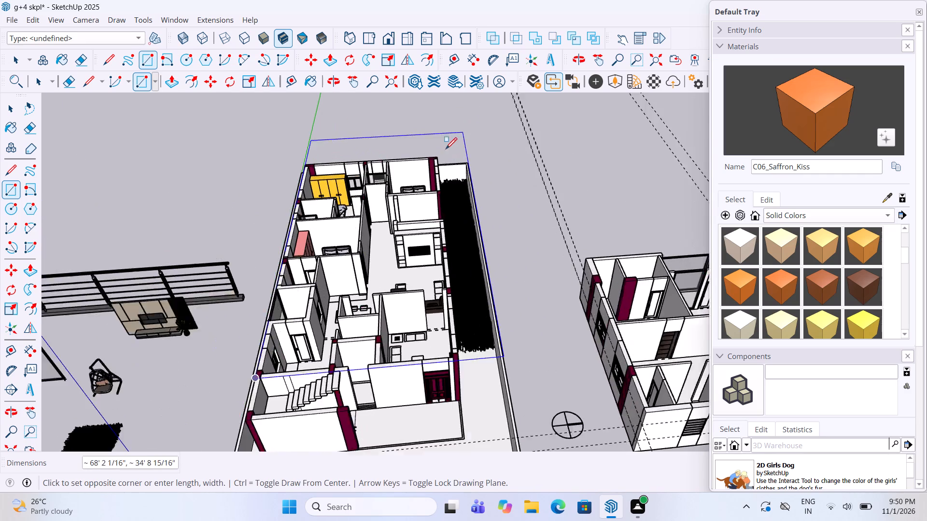
{"action": "scroll", "coordinate": [446, 150], "scroll_direction": "up", "scroll_amount": 5}
{"action": "left_click", "coordinate": [434, 160]}
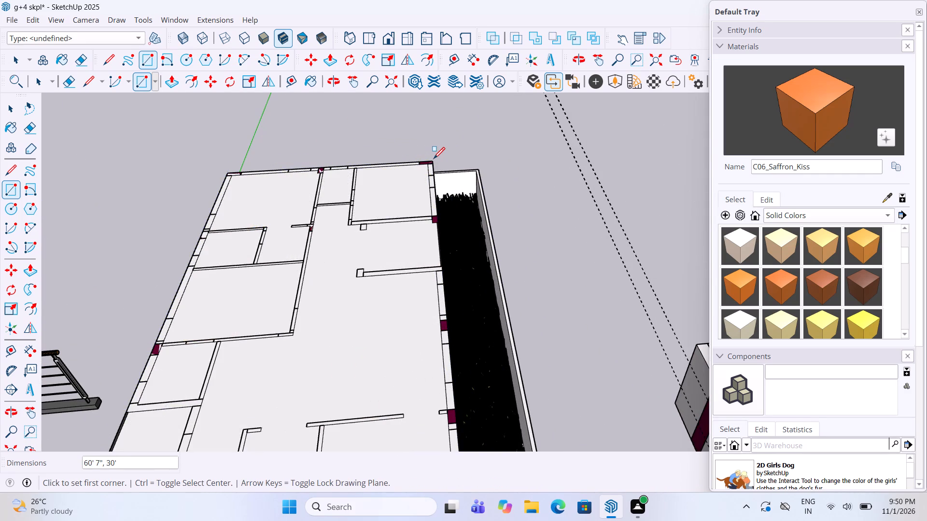
Draw a covering rectangle across the wall tops of the floor model beside the ground floor, between diagonally opposite outer corners.
{"action": "scroll", "coordinate": [434, 160], "scroll_direction": "down", "scroll_amount": 5}
{"action": "scroll", "coordinate": [389, 154], "scroll_direction": "down", "scroll_amount": 5}
{"action": "scroll", "coordinate": [354, 176], "scroll_direction": "down", "scroll_amount": 4}
{"action": "scroll", "coordinate": [486, 279], "scroll_direction": "up", "scroll_amount": 6}
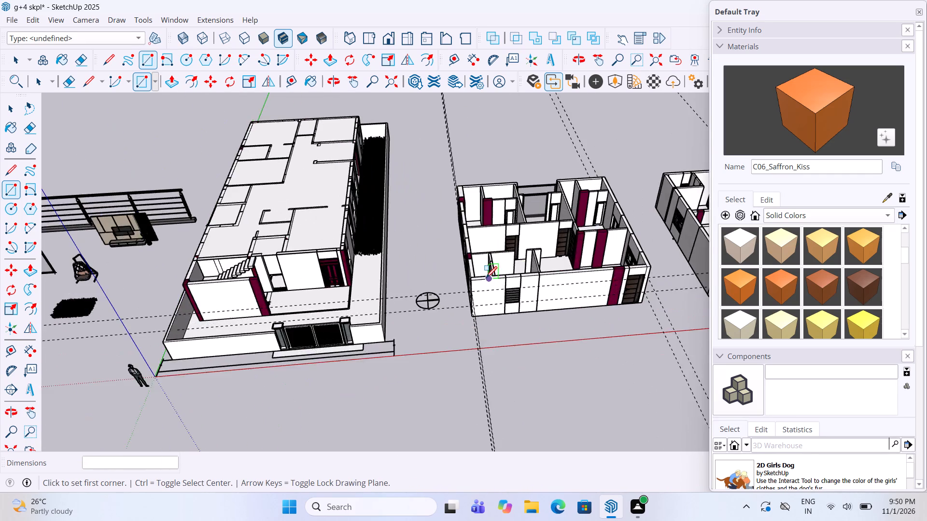
{"action": "scroll", "coordinate": [486, 279], "scroll_direction": "up", "scroll_amount": 3}
{"action": "left_click", "coordinate": [463, 285]}
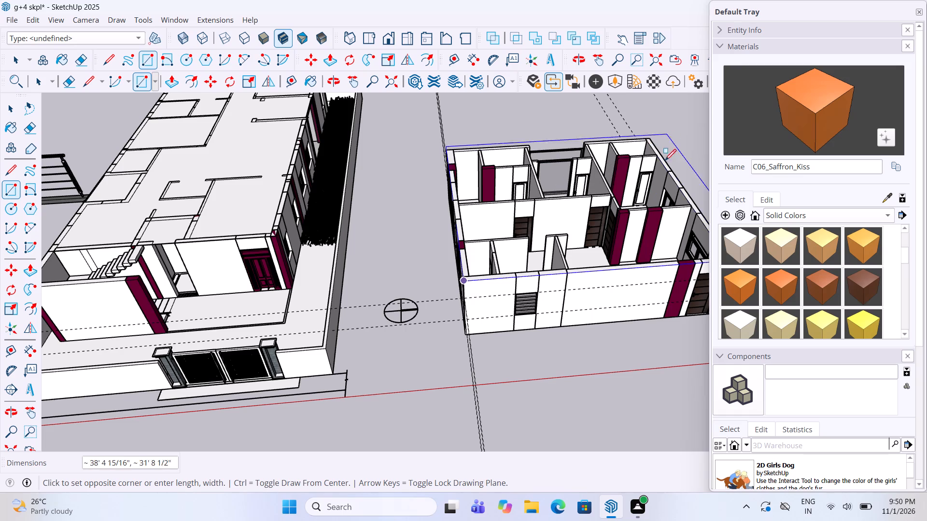
{"action": "left_click", "coordinate": [650, 136]}
Draw a covering rectangle across the wall tops of the third floor model in the row, between diagonally opposite outer corners.
{"action": "scroll", "coordinate": [444, 230], "scroll_direction": "down", "scroll_amount": 11}
{"action": "middle_click_drag", "start_coordinate": [463, 274], "coordinate": [474, 77]}
{"action": "middle_click_drag", "start_coordinate": [517, 261], "coordinate": [502, 151]}
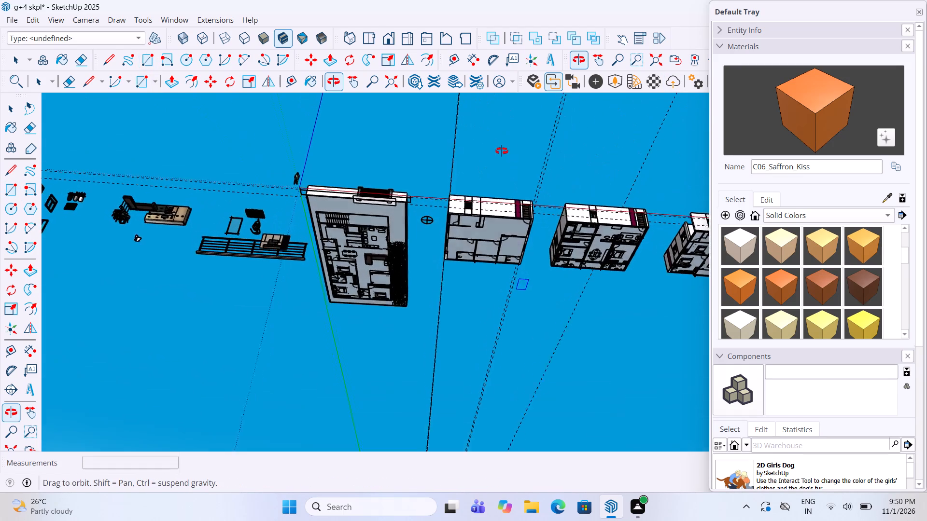
{"action": "middle_click_drag", "start_coordinate": [502, 151], "coordinate": [503, 148]}
{"action": "scroll", "coordinate": [443, 247], "scroll_direction": "down", "scroll_amount": 5}
{"action": "middle_click_drag", "start_coordinate": [618, 228], "coordinate": [635, 429]}
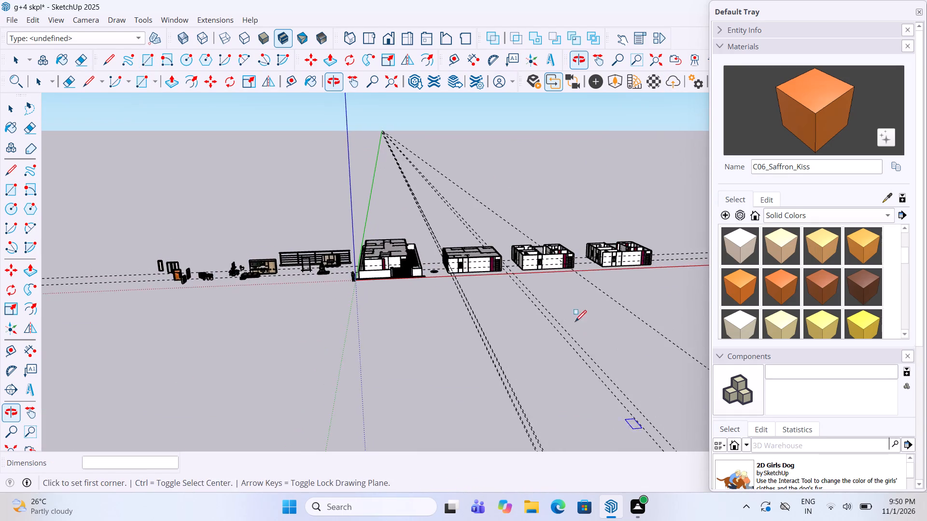
{"action": "scroll", "coordinate": [560, 211], "scroll_direction": "up", "scroll_amount": 1}
{"action": "middle_click_drag", "start_coordinate": [560, 211], "coordinate": [563, 358]}
{"action": "scroll", "coordinate": [531, 293], "scroll_direction": "up", "scroll_amount": 10}
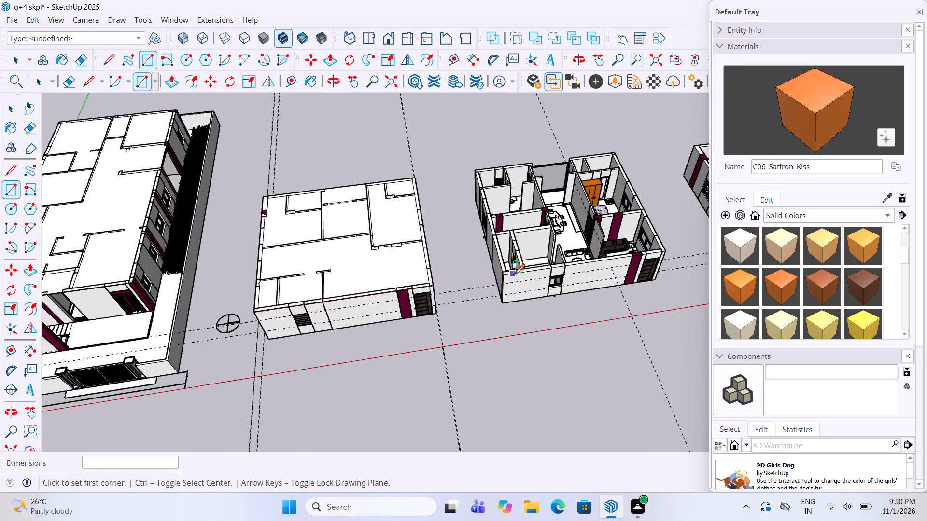
{"action": "left_click", "coordinate": [506, 277]}
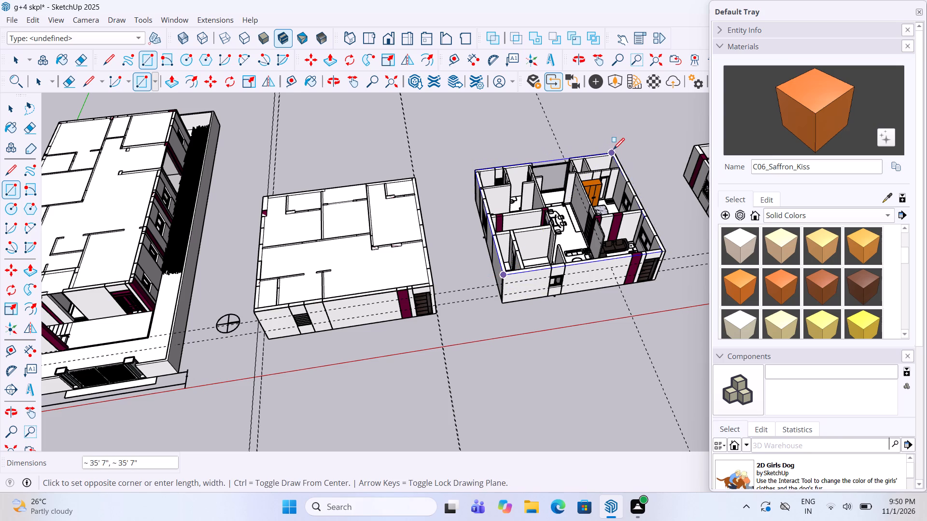
{"action": "left_click", "coordinate": [615, 152]}
Draw a 35' 11" by 33' 9" rectangle over the wall tops of the fourth floor model in the row.
{"action": "scroll", "coordinate": [324, 293], "scroll_direction": "down", "scroll_amount": 6}
{"action": "scroll", "coordinate": [681, 189], "scroll_direction": "up", "scroll_amount": 5}
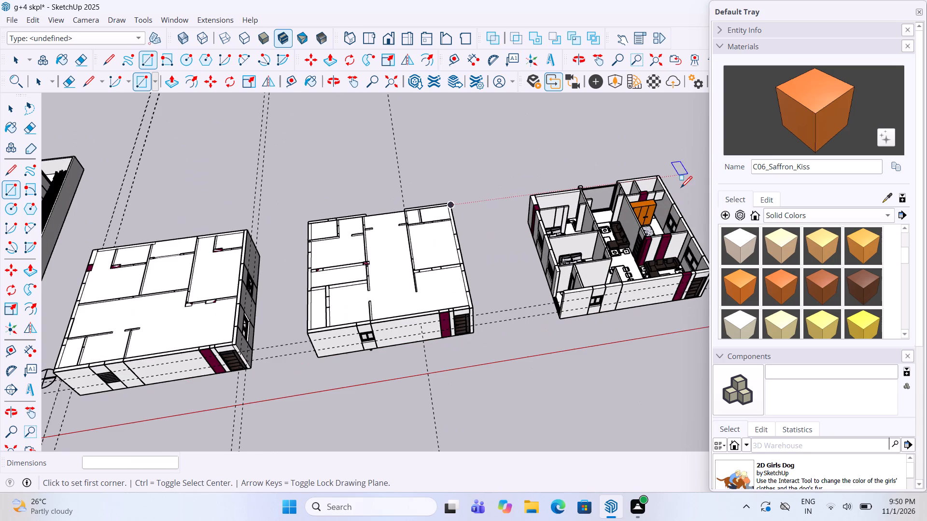
{"action": "scroll", "coordinate": [659, 175], "scroll_direction": "up", "scroll_amount": 5}
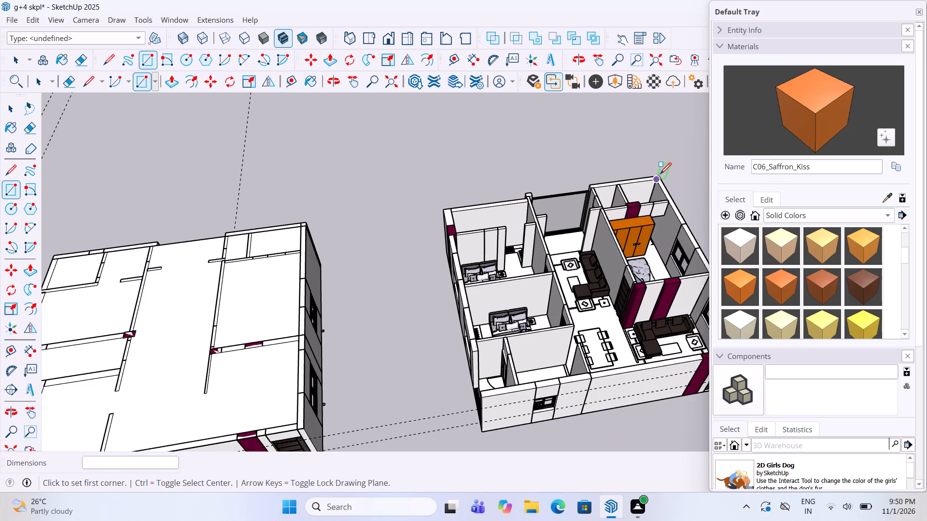
{"action": "left_click", "coordinate": [660, 175]}
{"action": "left_click", "coordinate": [481, 399]}
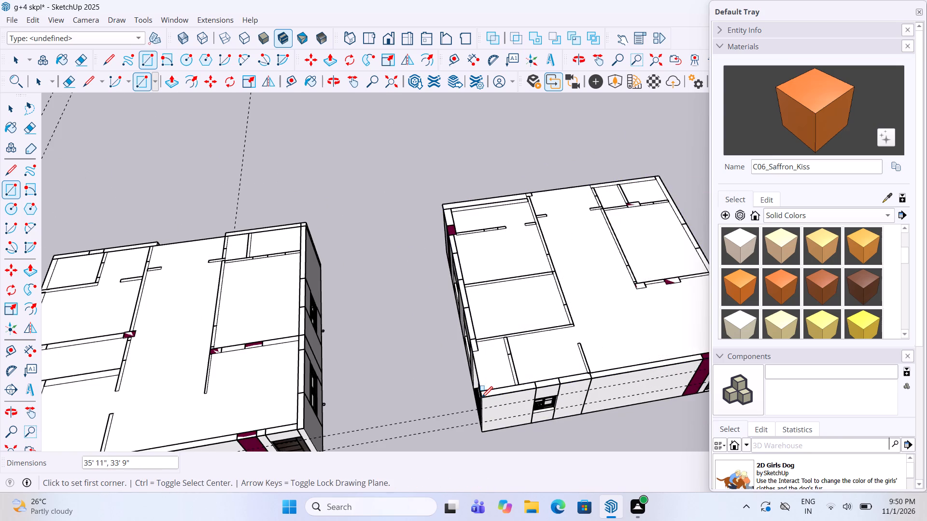
Extrude the low base piece in the fourth floor model's open side-wall gap up to the top of the adjoining walls.
{"action": "middle_click_drag", "start_coordinate": [488, 376], "coordinate": [575, 277]}
{"action": "key", "text": "space"}
{"action": "left_click", "coordinate": [405, 319]}
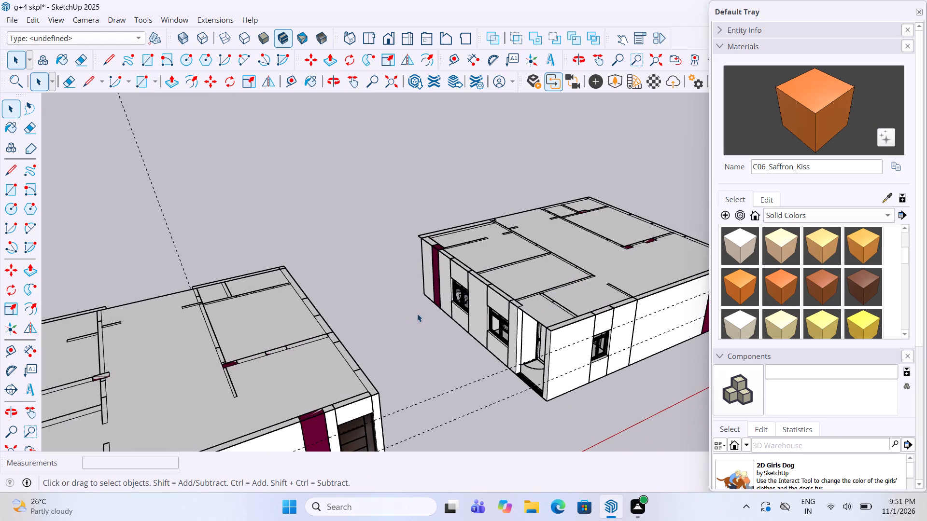
{"action": "middle_click_drag", "start_coordinate": [463, 328], "coordinate": [742, 356]}
{"action": "scroll", "coordinate": [578, 329], "scroll_direction": "up", "scroll_amount": 4}
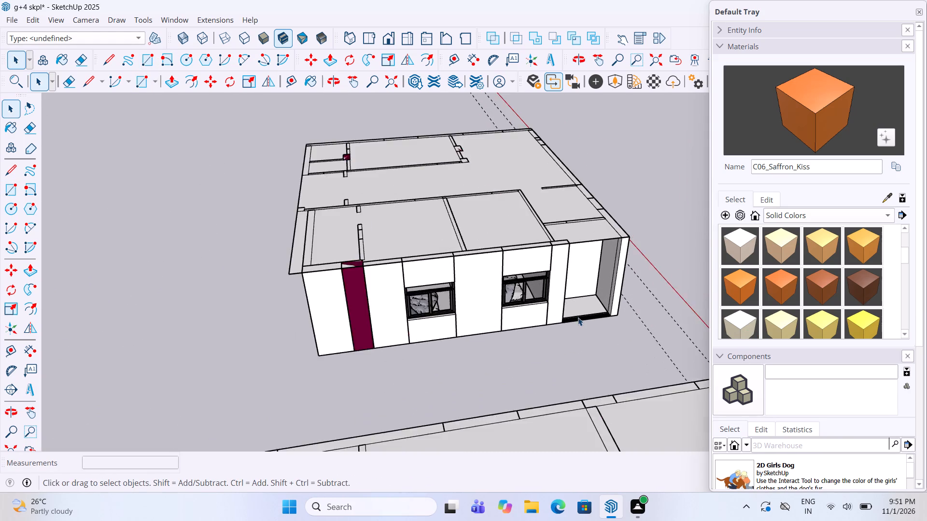
{"action": "scroll", "coordinate": [578, 317], "scroll_direction": "up", "scroll_amount": 9}
{"action": "double_click", "coordinate": [578, 317]}
{"action": "key", "text": "p"}
{"action": "left_click", "coordinate": [583, 320]}
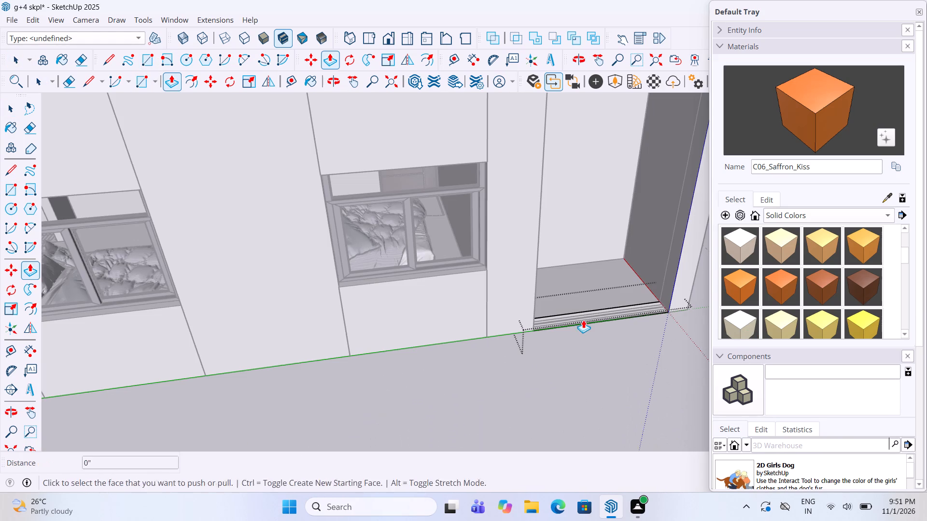
{"action": "scroll", "coordinate": [579, 265], "scroll_direction": "down", "scroll_amount": 8}
{"action": "left_click", "coordinate": [562, 187]}
{"action": "key", "text": "space"}
{"action": "left_click", "coordinate": [521, 310]}
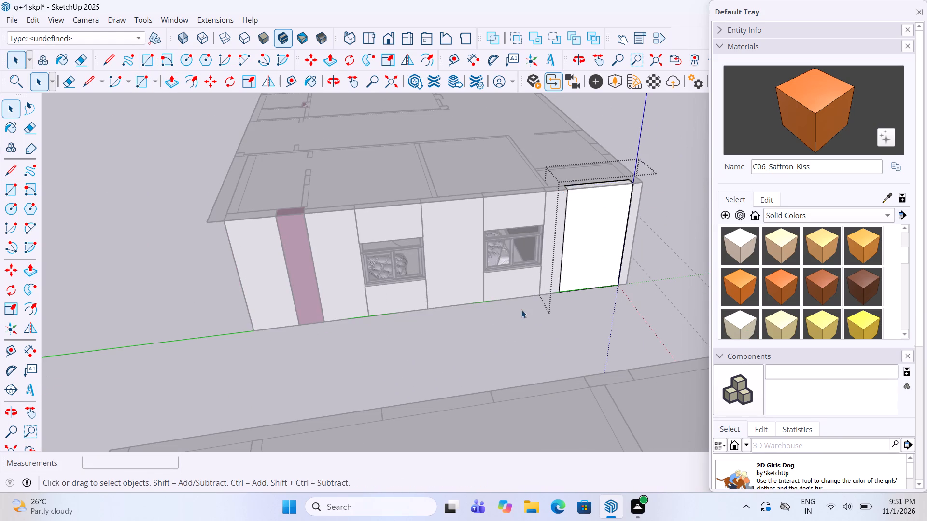
Place horizontal guides 3' above the base of the fourth floor model's side wall and 4' above that one.
{"action": "scroll", "coordinate": [457, 244], "scroll_direction": "down", "scroll_amount": 4}
{"action": "middle_click_drag", "start_coordinate": [534, 211], "coordinate": [496, 218]}
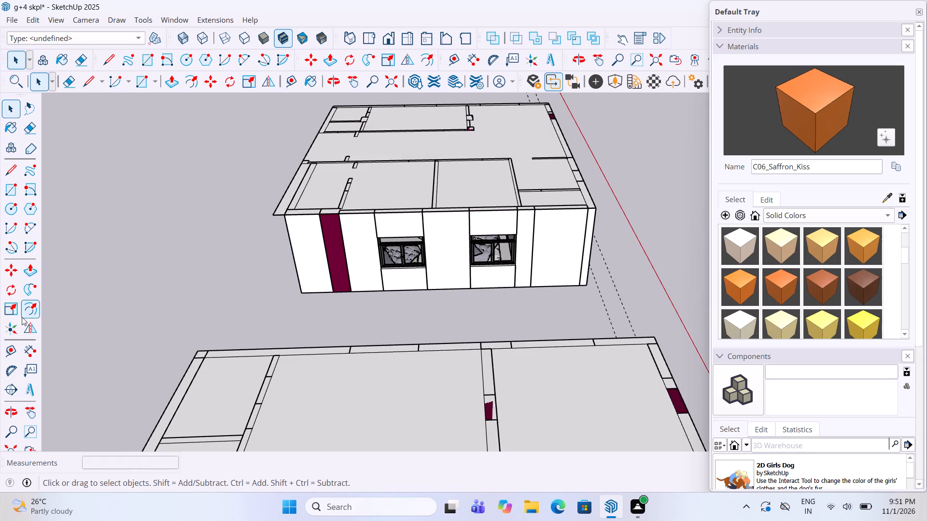
{"action": "left_click", "coordinate": [1, 349]}
{"action": "left_click", "coordinate": [539, 288]}
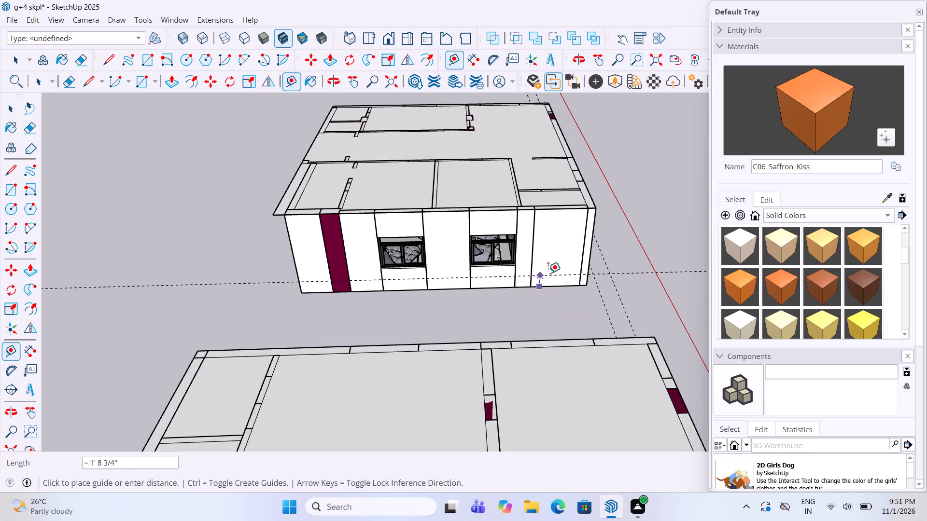
{"action": "type", "text": "3'"}
{"action": "key", "text": "Return"}
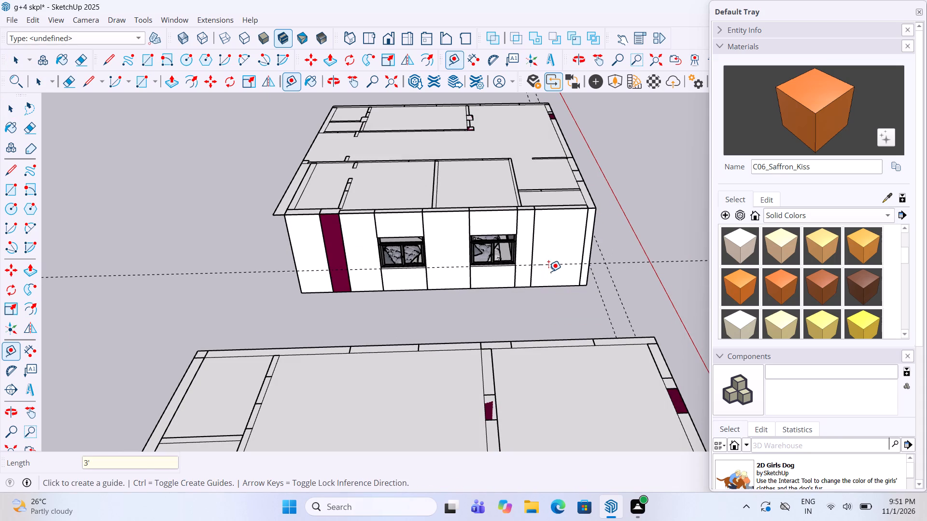
{"action": "left_click", "coordinate": [544, 266]}
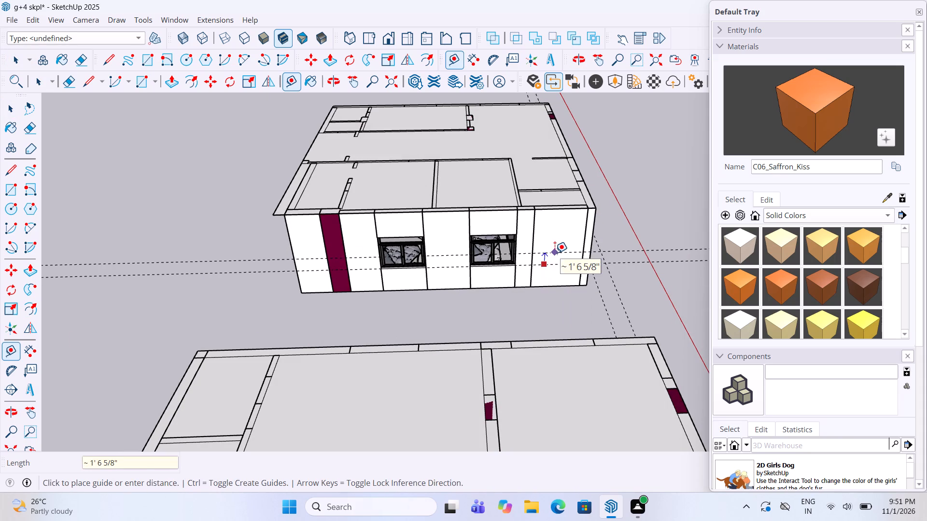
{"action": "type", "text": "4'"}
{"action": "key", "text": "Return"}
Draw a 4' by 6' 6" rectangle between the guides on the end bay of the fourth floor model's side wall.
{"action": "key", "text": "space"}
{"action": "double_click", "coordinate": [555, 253]}
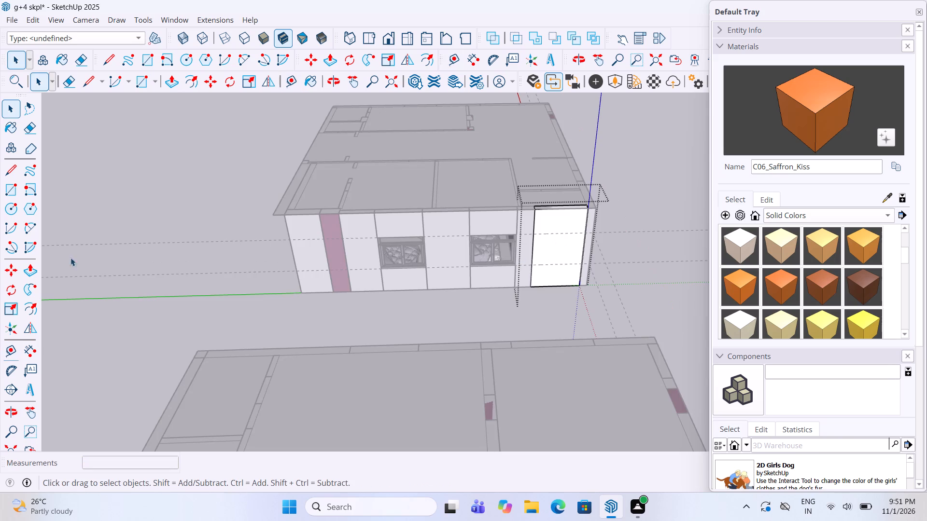
{"action": "left_click", "coordinate": [12, 193]}
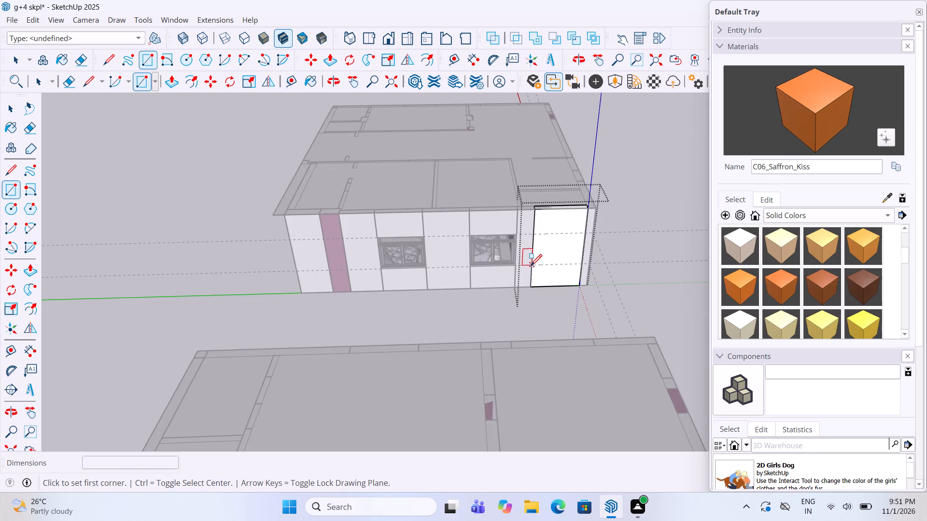
{"action": "left_click", "coordinate": [531, 267]}
{"action": "left_click", "coordinate": [588, 234]}
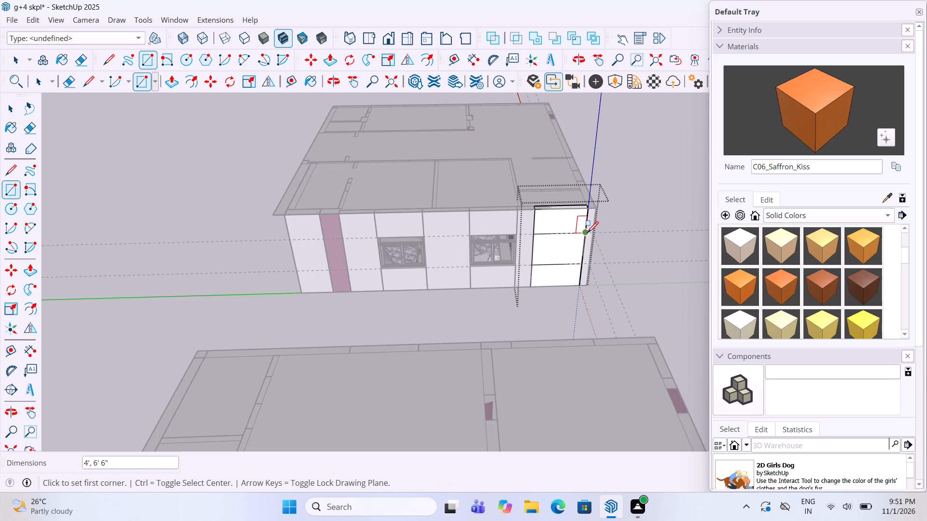
Cut the window opening through the end bay by pushing the rectangle in 9" and deleting its remaining face.
{"action": "key", "text": "p"}
{"action": "left_click", "coordinate": [547, 250]}
{"action": "left_click", "coordinate": [558, 236]}
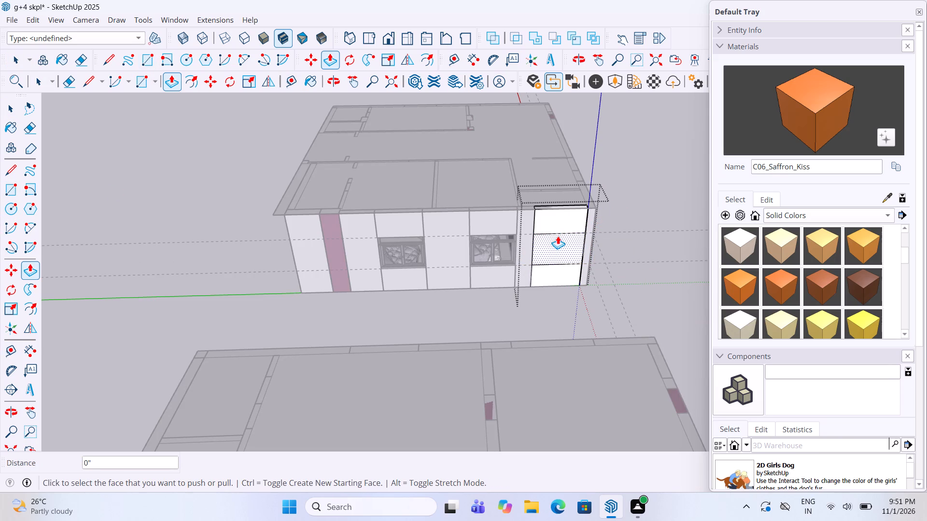
{"action": "scroll", "coordinate": [559, 239], "scroll_direction": "up", "scroll_amount": 4}
{"action": "left_click", "coordinate": [565, 248]}
{"action": "double_click", "coordinate": [560, 233]}
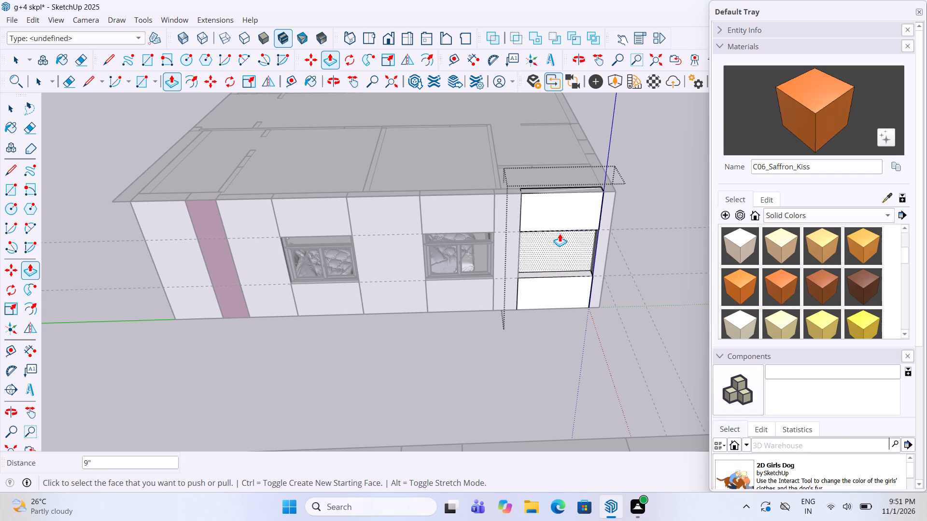
{"action": "key", "text": "Delete"}
{"action": "left_click", "coordinate": [642, 197]}
{"action": "key", "text": "space"}
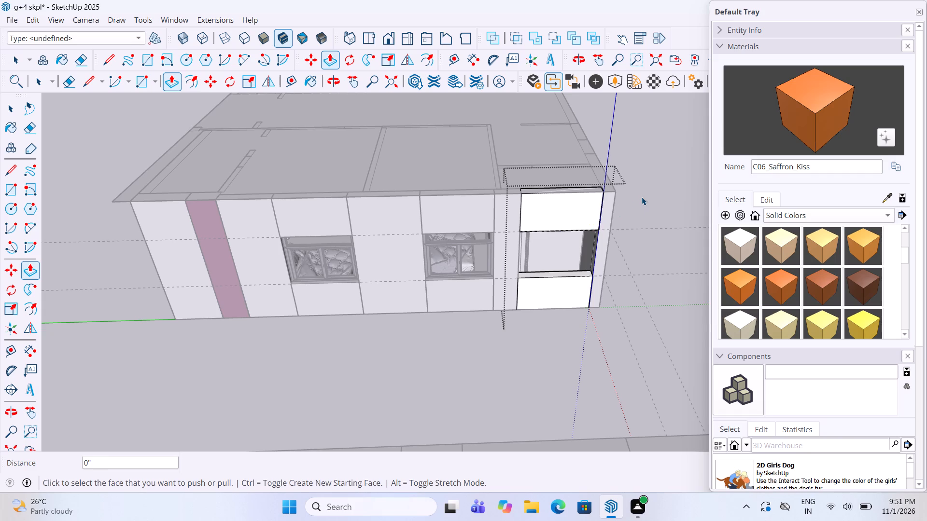
{"action": "left_click", "coordinate": [642, 197]}
Copy the existing two-pane window farthest from the new opening along the side wall into the opening.
{"action": "scroll", "coordinate": [639, 201], "scroll_direction": "down", "scroll_amount": 2}
{"action": "scroll", "coordinate": [474, 242], "scroll_direction": "up", "scroll_amount": 2}
{"action": "left_click", "coordinate": [503, 242]}
{"action": "scroll", "coordinate": [505, 251], "scroll_direction": "up", "scroll_amount": 5}
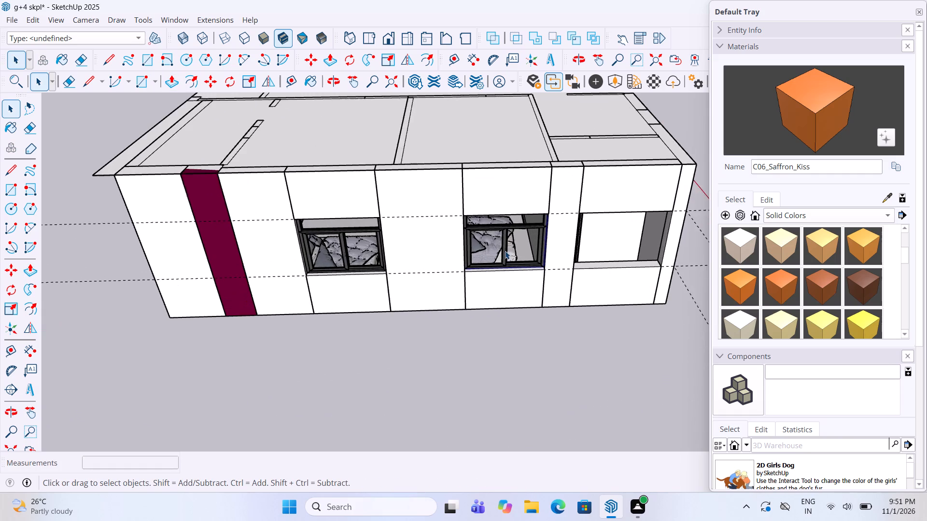
{"action": "left_click", "coordinate": [534, 260]}
{"action": "left_click", "coordinate": [538, 266]}
{"action": "scroll", "coordinate": [538, 266], "scroll_direction": "down", "scroll_amount": 6}
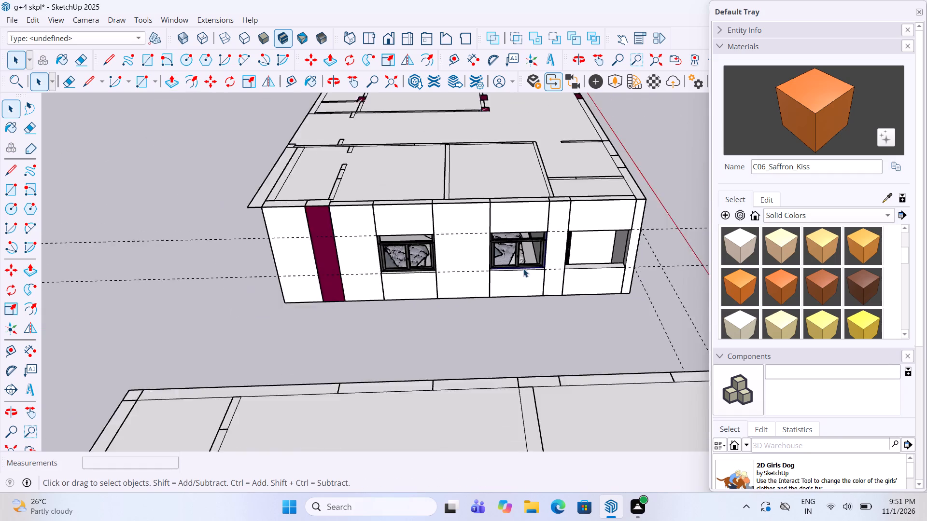
{"action": "scroll", "coordinate": [523, 269], "scroll_direction": "down", "scroll_amount": 9}
{"action": "left_click", "coordinate": [297, 138]}
{"action": "scroll", "coordinate": [537, 305], "scroll_direction": "up", "scroll_amount": 8}
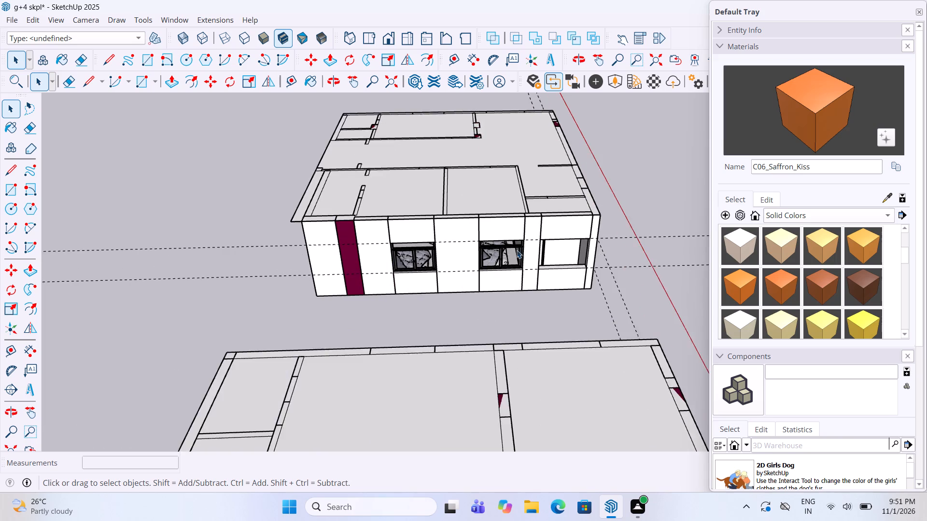
{"action": "left_click", "coordinate": [504, 242]}
{"action": "left_click", "coordinate": [404, 241]}
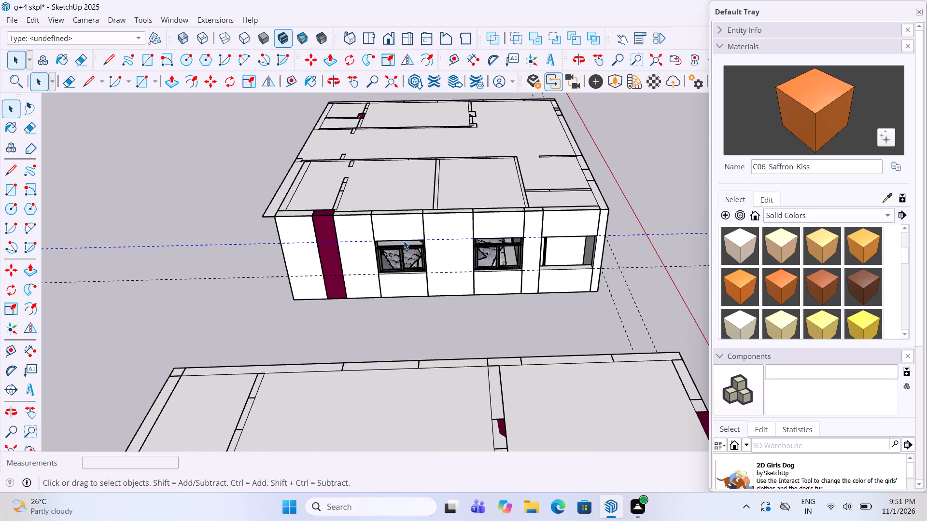
{"action": "scroll", "coordinate": [404, 241], "scroll_direction": "up", "scroll_amount": 5}
{"action": "left_click", "coordinate": [401, 270]}
{"action": "scroll", "coordinate": [401, 270], "scroll_direction": "up", "scroll_amount": 4}
{"action": "left_click", "coordinate": [401, 286]}
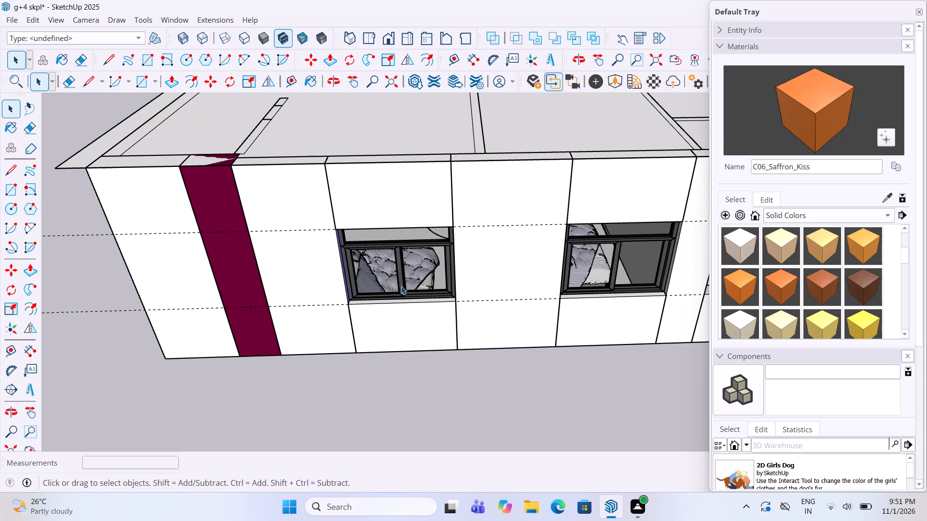
{"action": "key", "text": "m"}
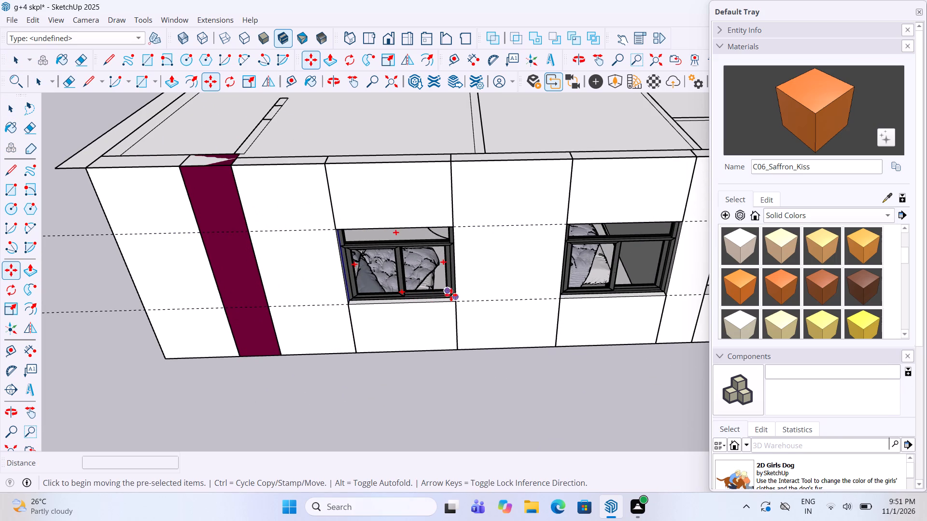
{"action": "left_click", "coordinate": [457, 302], "text": "ctrl"}
{"action": "scroll", "coordinate": [386, 289], "scroll_direction": "down", "scroll_amount": 8}
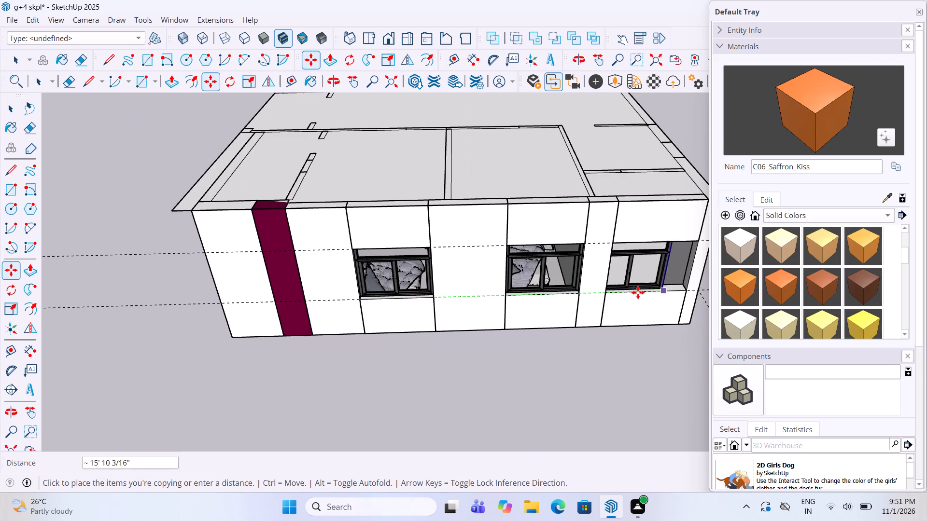
{"action": "scroll", "coordinate": [674, 292], "scroll_direction": "up", "scroll_amount": 3}
{"action": "left_click", "coordinate": [693, 293]}
{"action": "scroll", "coordinate": [300, 329], "scroll_direction": "down", "scroll_amount": 5}
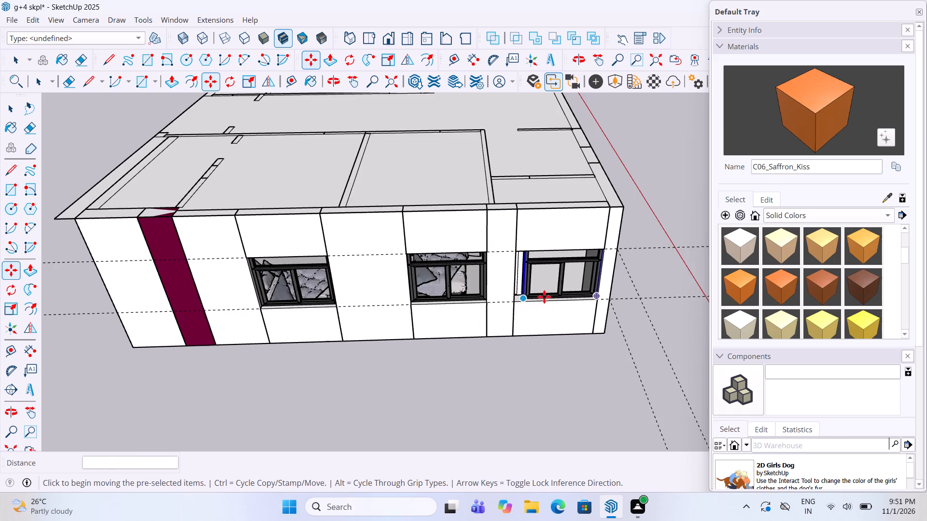
Scale the copied window in width and height to fill the new opening, with a width factor of about 1.13.
{"action": "scroll", "coordinate": [543, 294], "scroll_direction": "up", "scroll_amount": 6}
{"action": "key", "text": "s"}
{"action": "left_click_drag", "start_coordinate": [503, 256], "coordinate": [478, 256]}
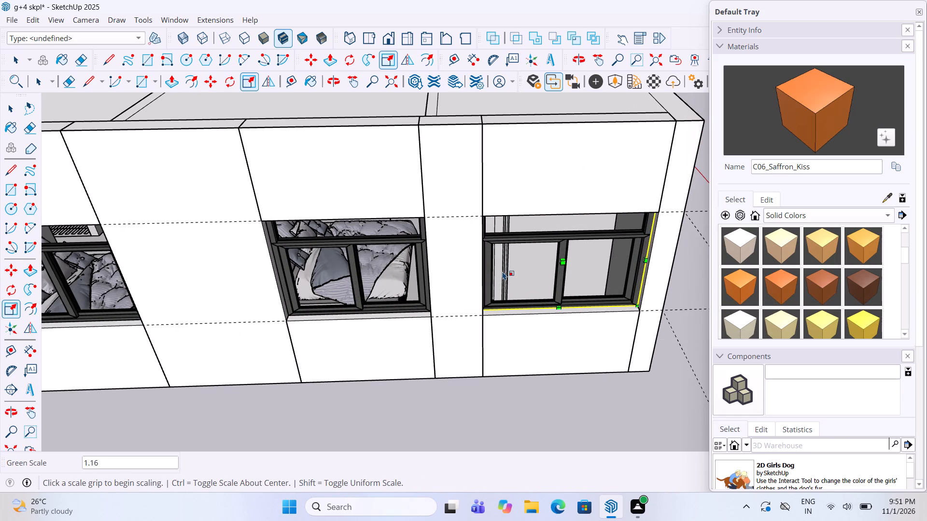
{"action": "key", "text": "ctrl+z"}
{"action": "left_click_drag", "start_coordinate": [498, 257], "coordinate": [492, 257]}
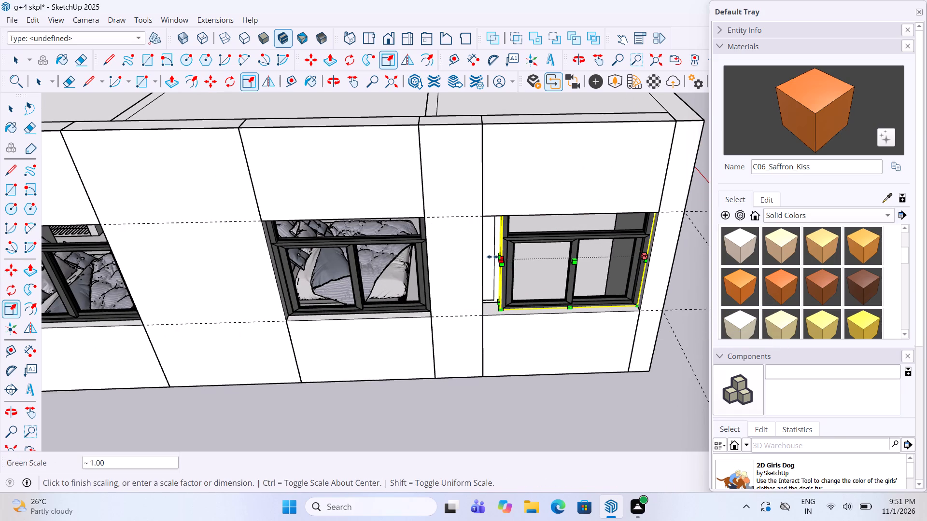
{"action": "left_click_drag", "start_coordinate": [492, 257], "coordinate": [481, 257]}
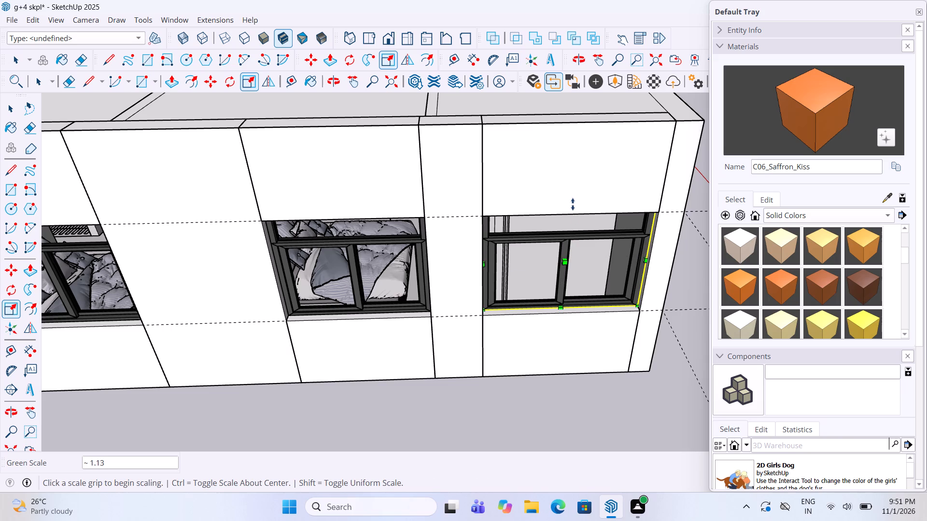
{"action": "left_click_drag", "start_coordinate": [571, 210], "coordinate": [576, 214]}
{"action": "key", "text": "space"}
{"action": "left_click", "coordinate": [496, 366]}
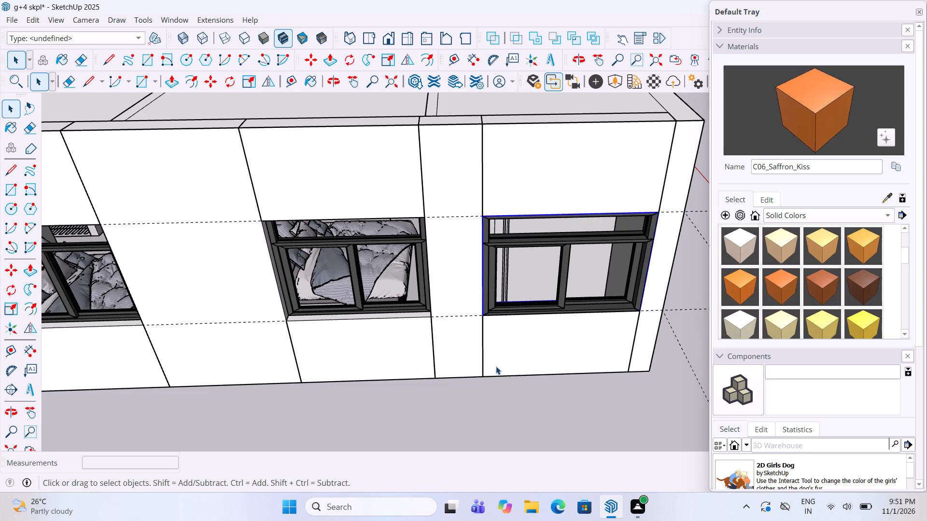
{"action": "scroll", "coordinate": [474, 332], "scroll_direction": "down", "scroll_amount": 10}
{"action": "left_click", "coordinate": [620, 196]}
Delete the two horizontal guides across the fourth floor model's side wall.
{"action": "scroll", "coordinate": [492, 230], "scroll_direction": "down", "scroll_amount": 8}
{"action": "scroll", "coordinate": [525, 253], "scroll_direction": "up", "scroll_amount": 2}
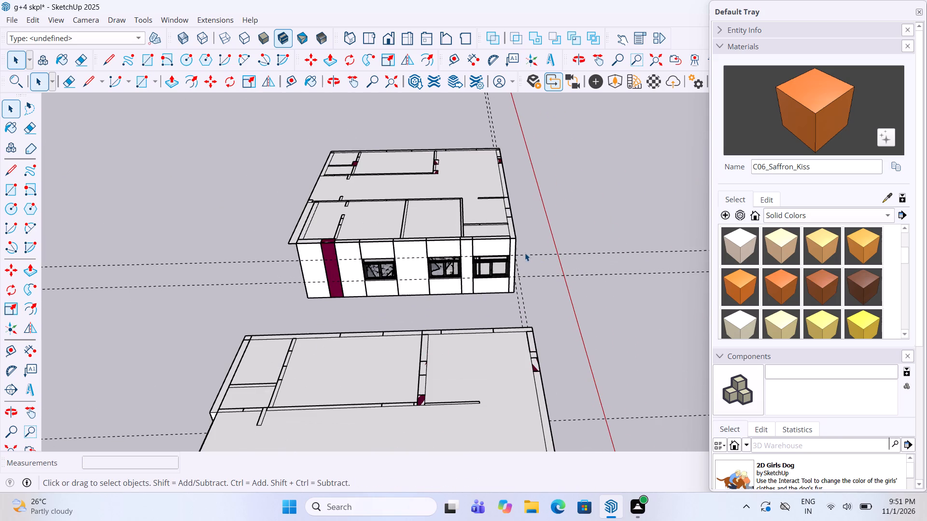
{"action": "left_click_drag", "start_coordinate": [666, 289], "coordinate": [643, 214]}
{"action": "key", "text": "Delete"}
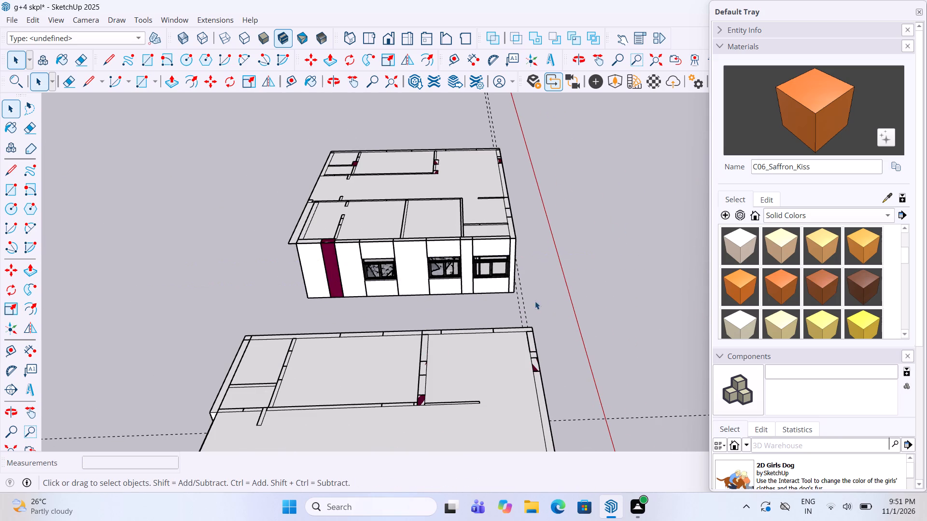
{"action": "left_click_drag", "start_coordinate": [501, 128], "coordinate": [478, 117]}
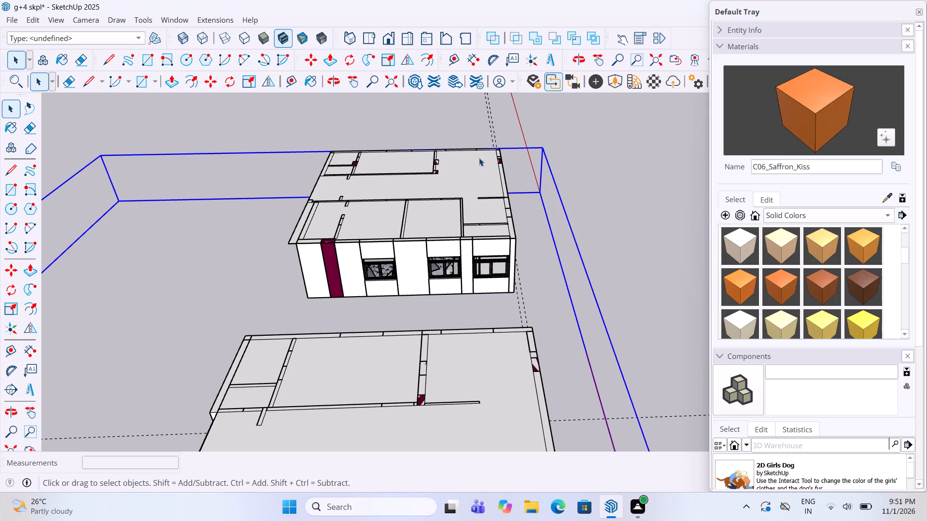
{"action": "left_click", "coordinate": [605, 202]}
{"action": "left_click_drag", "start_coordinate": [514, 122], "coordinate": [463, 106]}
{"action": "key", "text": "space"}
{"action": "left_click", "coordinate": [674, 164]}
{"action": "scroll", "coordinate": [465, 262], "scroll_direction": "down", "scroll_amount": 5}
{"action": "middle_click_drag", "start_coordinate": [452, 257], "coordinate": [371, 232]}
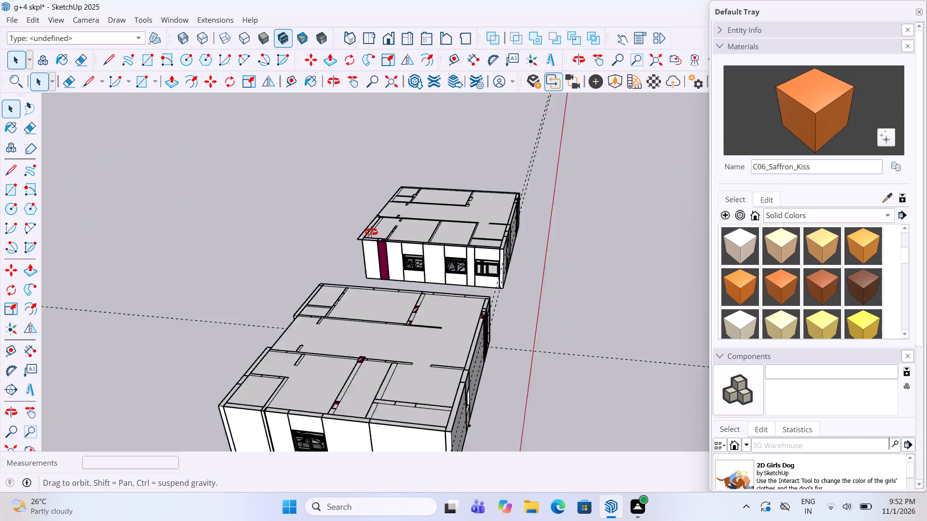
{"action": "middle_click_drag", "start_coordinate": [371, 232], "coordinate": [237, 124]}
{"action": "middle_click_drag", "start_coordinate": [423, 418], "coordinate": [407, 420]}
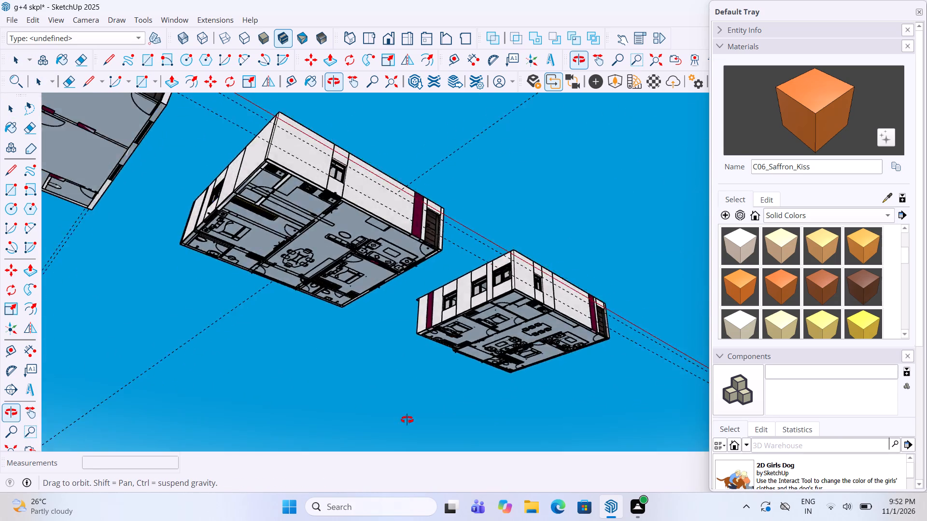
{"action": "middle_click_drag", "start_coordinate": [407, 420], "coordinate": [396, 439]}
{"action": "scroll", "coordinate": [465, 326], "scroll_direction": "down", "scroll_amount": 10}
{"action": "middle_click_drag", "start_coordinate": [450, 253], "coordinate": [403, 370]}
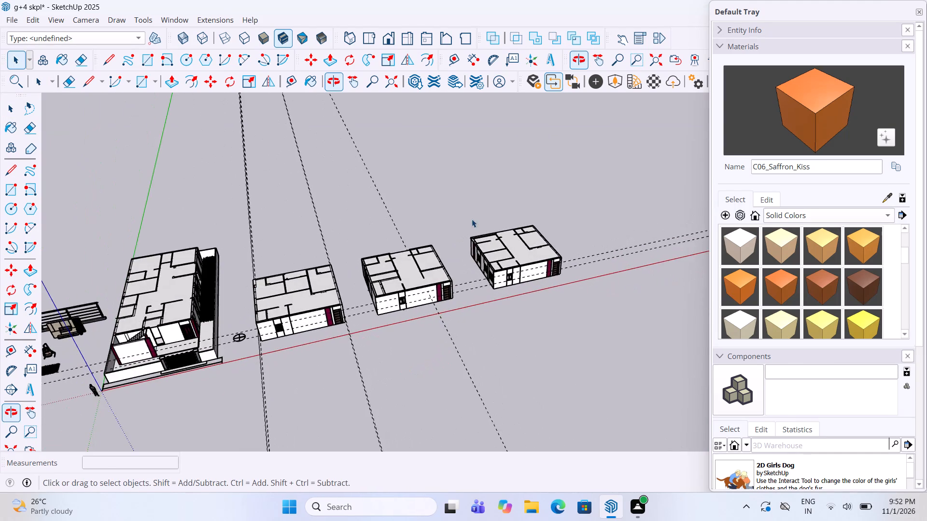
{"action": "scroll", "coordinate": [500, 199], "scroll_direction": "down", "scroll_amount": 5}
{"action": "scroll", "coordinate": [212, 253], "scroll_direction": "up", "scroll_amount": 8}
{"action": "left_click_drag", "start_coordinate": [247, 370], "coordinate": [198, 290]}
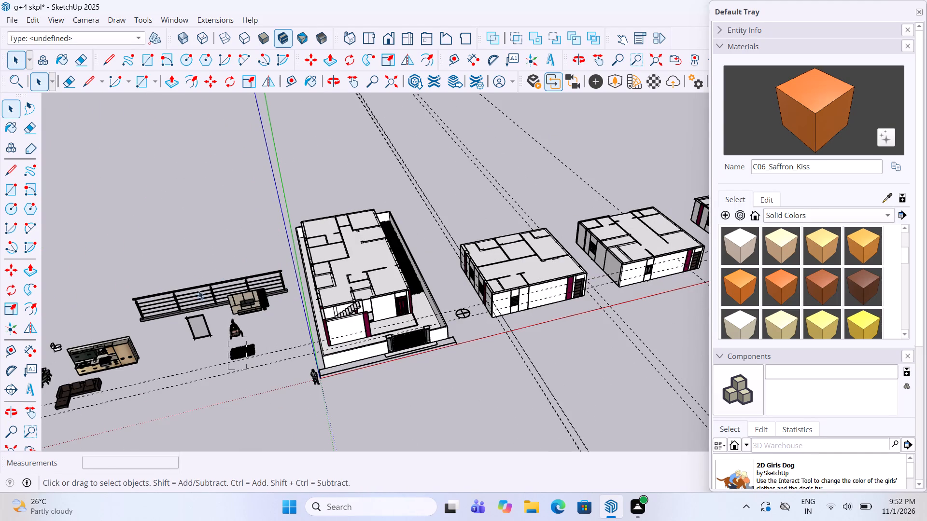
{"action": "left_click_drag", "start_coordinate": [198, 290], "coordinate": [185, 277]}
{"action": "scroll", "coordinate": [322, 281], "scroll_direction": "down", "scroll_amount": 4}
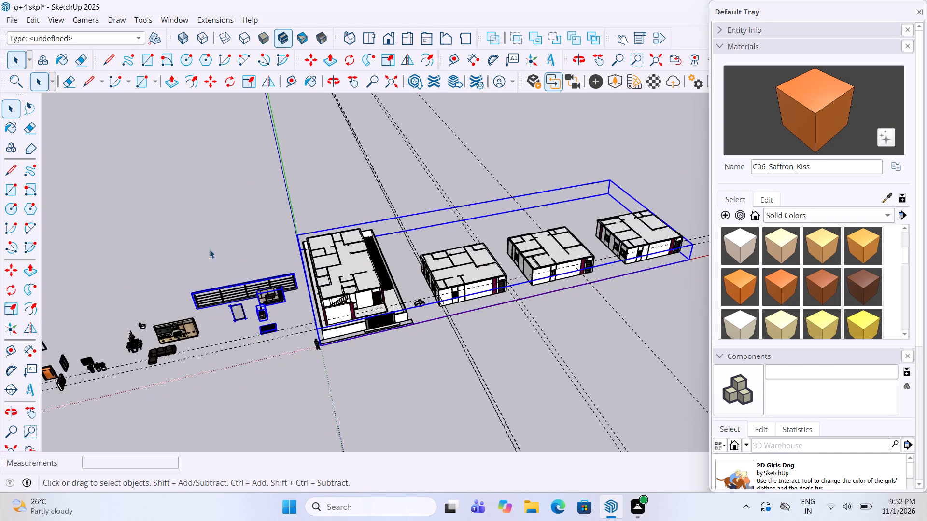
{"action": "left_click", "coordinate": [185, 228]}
Delete the long slatted model, the furniture unit overlapping its end and the small model below it, beside the ground floor model.
{"action": "scroll", "coordinate": [250, 288], "scroll_direction": "up", "scroll_amount": 3}
{"action": "left_click", "coordinate": [250, 288]}
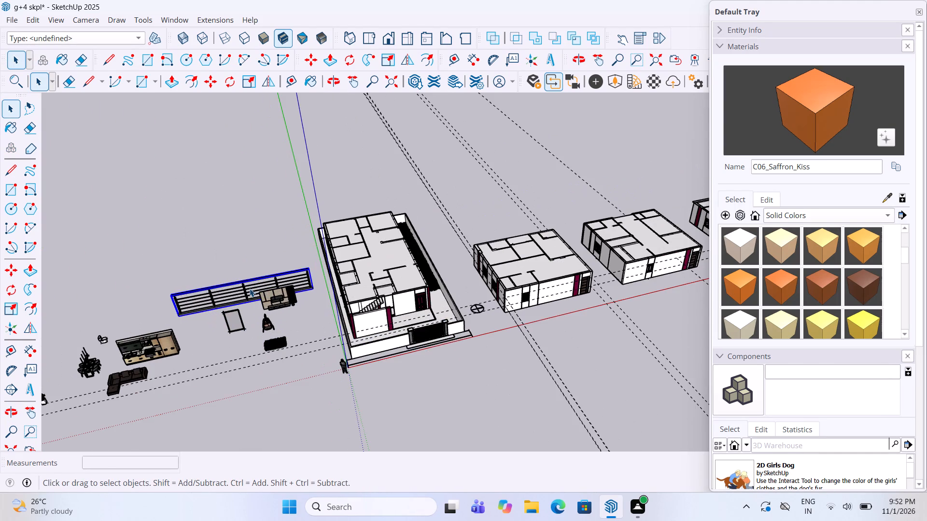
{"action": "key", "text": "Insert"}
{"action": "key", "text": "Insert"}
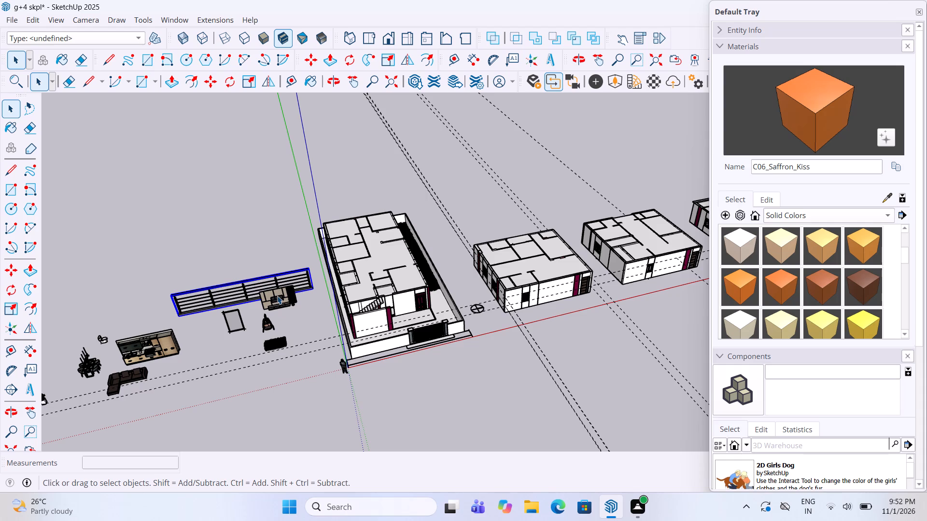
{"action": "left_click", "coordinate": [277, 296]}
{"action": "key", "text": "Delete"}
{"action": "key", "text": "Delete"}
{"action": "left_click", "coordinate": [266, 324]}
{"action": "key", "text": "Delete"}
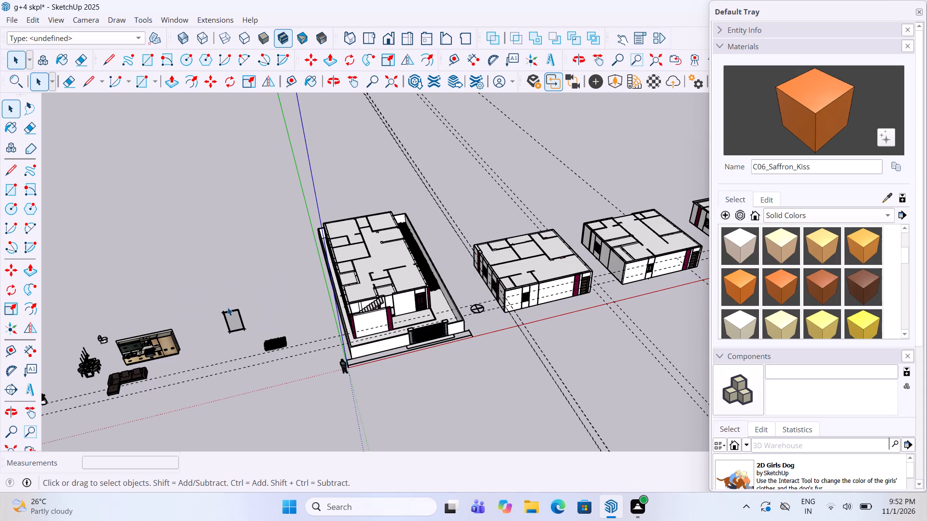
Delete the loose rectangular frame with its face and the dark block lying beside the ground floor model.
{"action": "left_click", "coordinate": [227, 307]}
{"action": "key", "text": "Delete"}
{"action": "left_click", "coordinate": [272, 339]}
{"action": "left_click", "coordinate": [243, 319]}
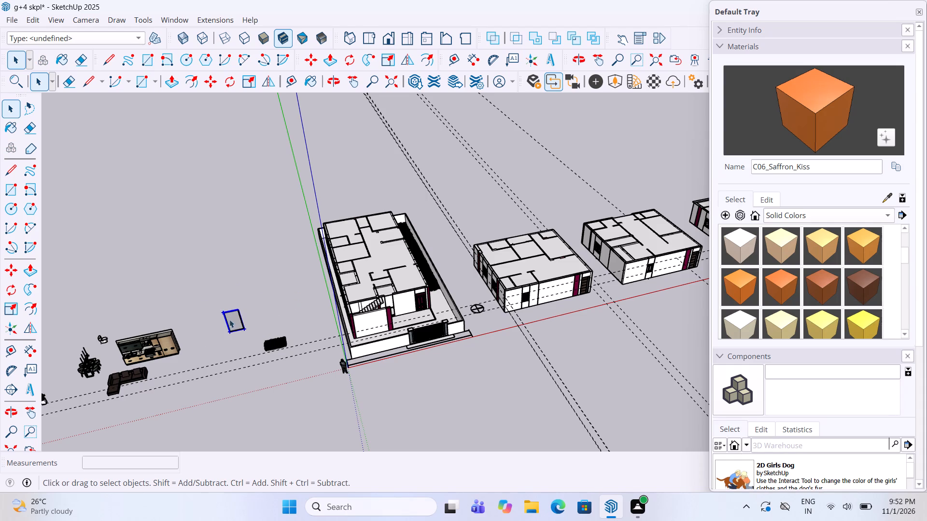
{"action": "left_click", "coordinate": [228, 318]}
{"action": "key", "text": "Delete"}
{"action": "left_click", "coordinate": [282, 343]}
{"action": "scroll", "coordinate": [537, 273], "scroll_direction": "down", "scroll_amount": 5}
{"action": "scroll", "coordinate": [201, 337], "scroll_direction": "up", "scroll_amount": 5}
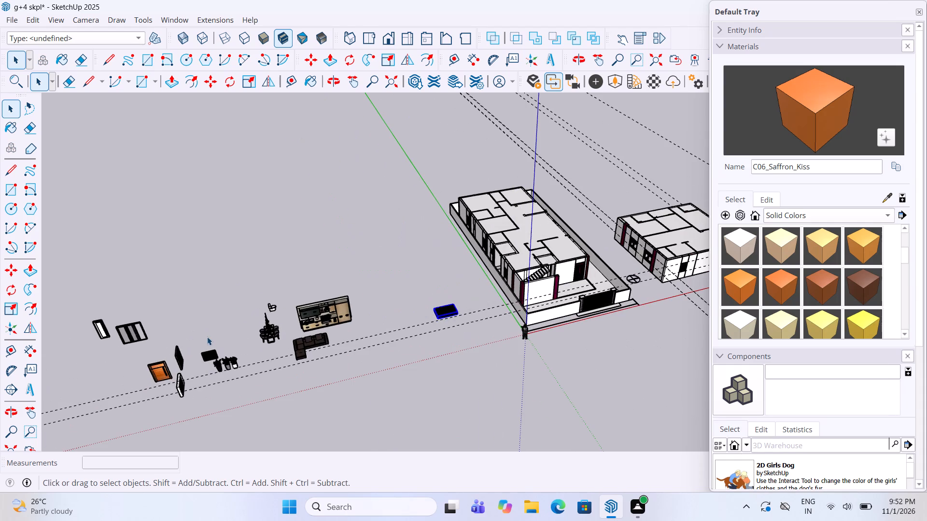
{"action": "key", "text": "Delete"}
Delete the tan furniture unit, the L-shaped sofa and the small loose models around them, keeping one potted plant.
{"action": "left_click", "coordinate": [301, 317]}
{"action": "key", "text": "Delete"}
{"action": "left_click", "coordinate": [303, 350]}
{"action": "key", "text": "Delete"}
{"action": "left_click", "coordinate": [275, 330]}
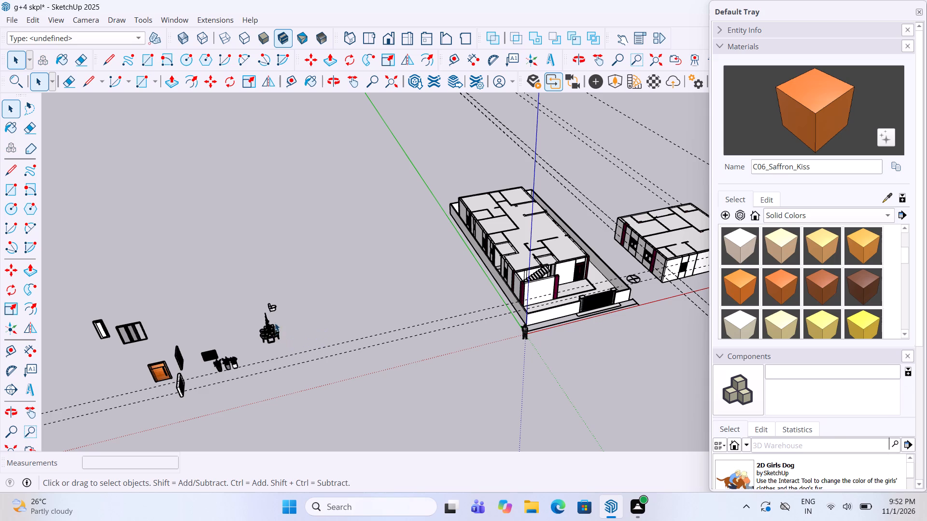
{"action": "key", "text": "Delete"}
{"action": "left_click", "coordinate": [275, 308]}
{"action": "key", "text": "Delete"}
{"action": "left_click", "coordinate": [234, 360]}
{"action": "key", "text": "Delete"}
{"action": "left_click", "coordinate": [222, 363]}
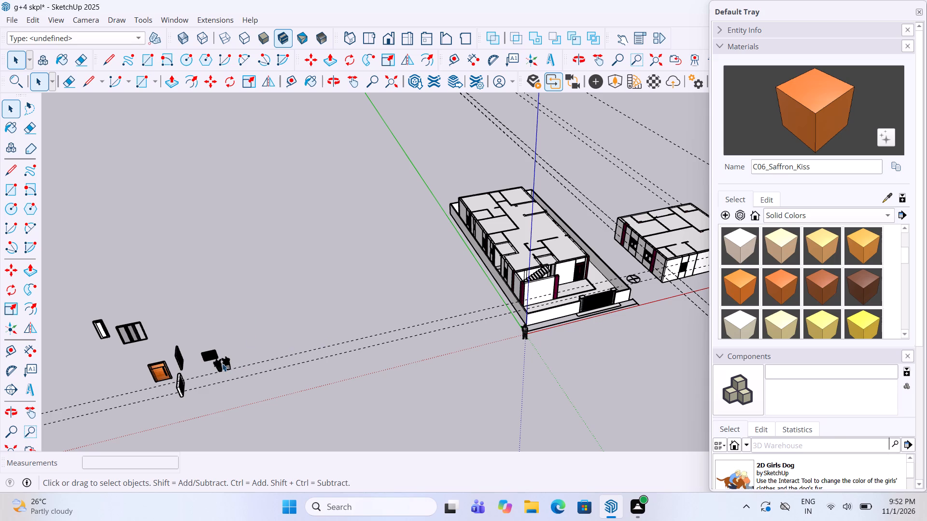
{"action": "key", "text": "Delete"}
{"action": "left_click", "coordinate": [201, 349]}
{"action": "left_click", "coordinate": [209, 356]}
{"action": "key", "text": "Delete"}
Move the remaining potted plant onto the ground floor porch, against the front wall between the doorway opening and the maroon entrance door.
{"action": "left_click", "coordinate": [225, 359]}
{"action": "key", "text": "m"}
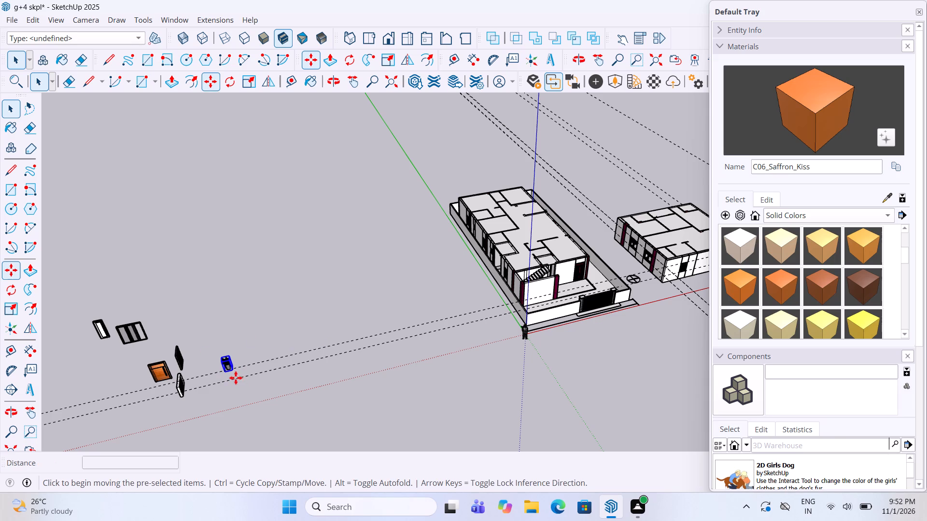
{"action": "left_click", "coordinate": [224, 363]}
{"action": "scroll", "coordinate": [627, 269], "scroll_direction": "up", "scroll_amount": 9}
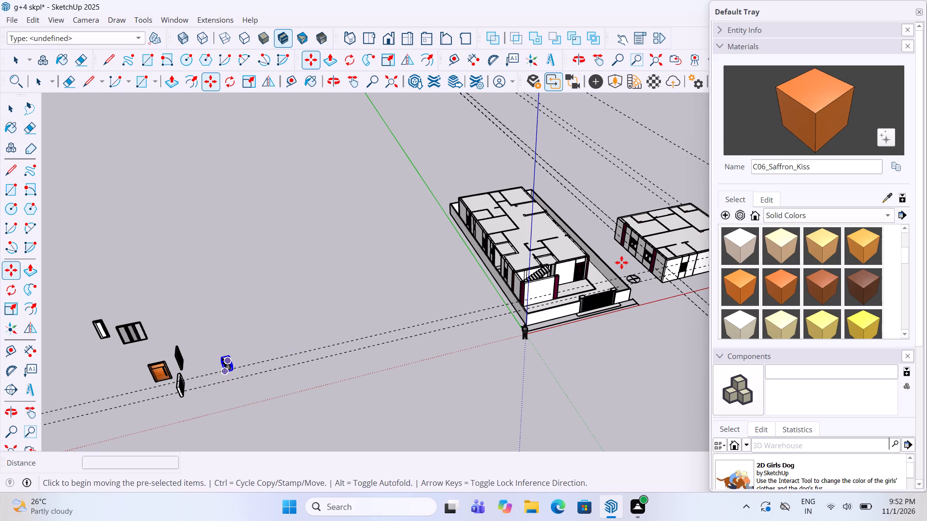
{"action": "scroll", "coordinate": [621, 262], "scroll_direction": "up", "scroll_amount": 4}
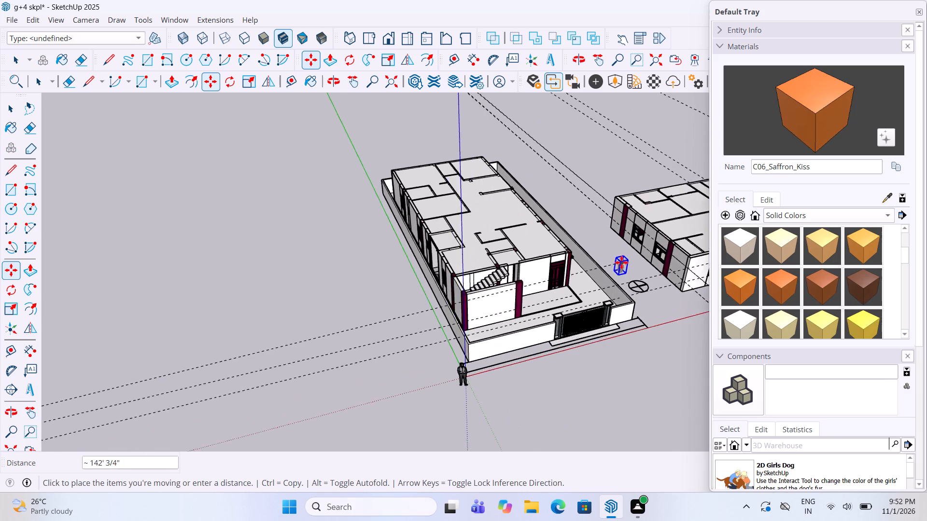
{"action": "scroll", "coordinate": [621, 262], "scroll_direction": "up", "scroll_amount": 5}
{"action": "middle_click_drag", "start_coordinate": [618, 262], "coordinate": [551, 261]}
{"action": "scroll", "coordinate": [438, 283], "scroll_direction": "up", "scroll_amount": 9}
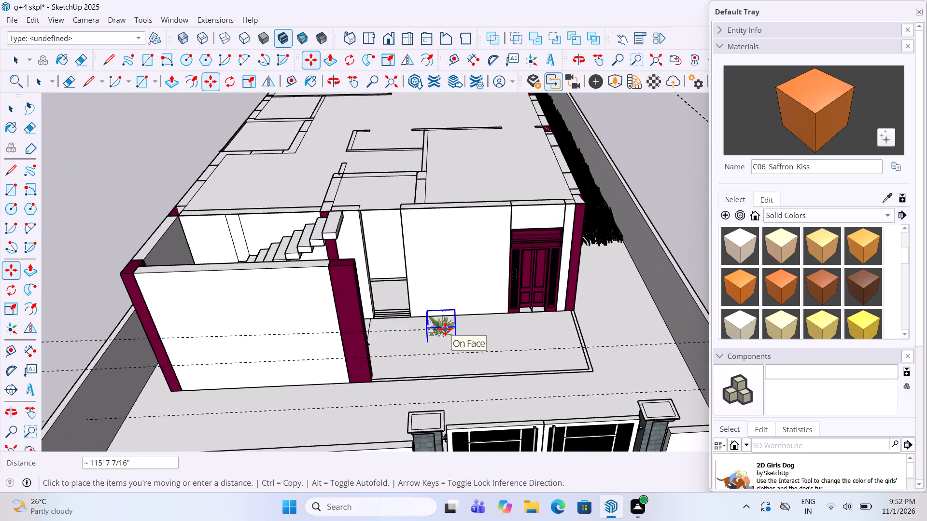
{"action": "left_click", "coordinate": [444, 280]}
{"action": "scroll", "coordinate": [431, 326], "scroll_direction": "up", "scroll_amount": 4}
{"action": "left_click_drag", "start_coordinate": [427, 317], "coordinate": [409, 340]}
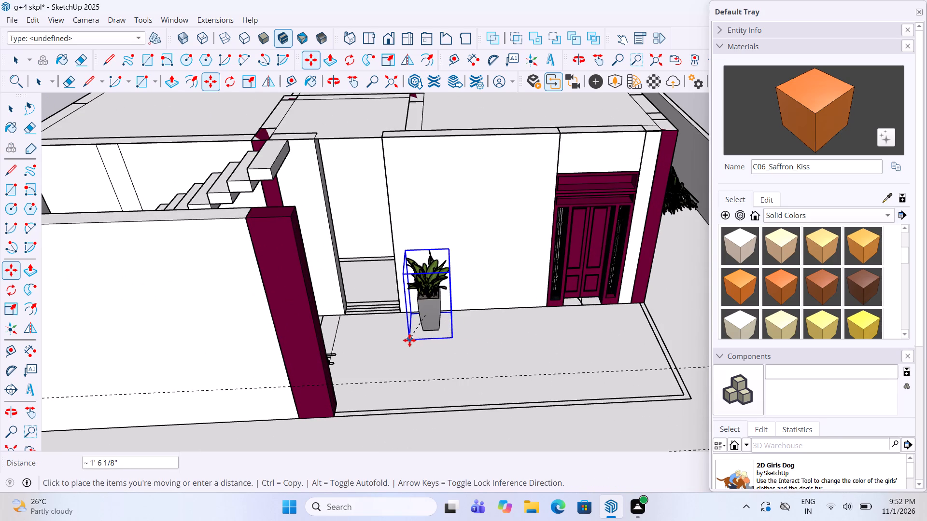
Copy the potted plant along the porch wall toward the entrance door, about 2' 10" from the first.
{"action": "key", "text": "m"}
{"action": "left_click", "coordinate": [409, 340], "text": "ctrl"}
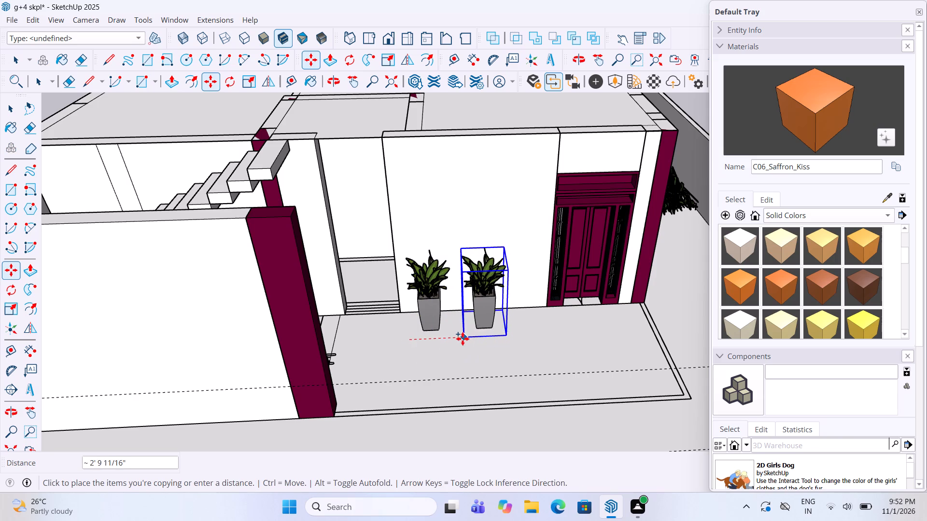
{"action": "left_click", "coordinate": [462, 339]}
{"action": "key", "text": "space"}
{"action": "left_click", "coordinate": [680, 288]}
Draw a 10' by 3' rectangle closing the open doorway between the staircase and the potted plants.
{"action": "scroll", "coordinate": [546, 332], "scroll_direction": "down", "scroll_amount": 5}
{"action": "middle_click_drag", "start_coordinate": [532, 271], "coordinate": [519, 313]}
{"action": "scroll", "coordinate": [456, 260], "scroll_direction": "up", "scroll_amount": 2}
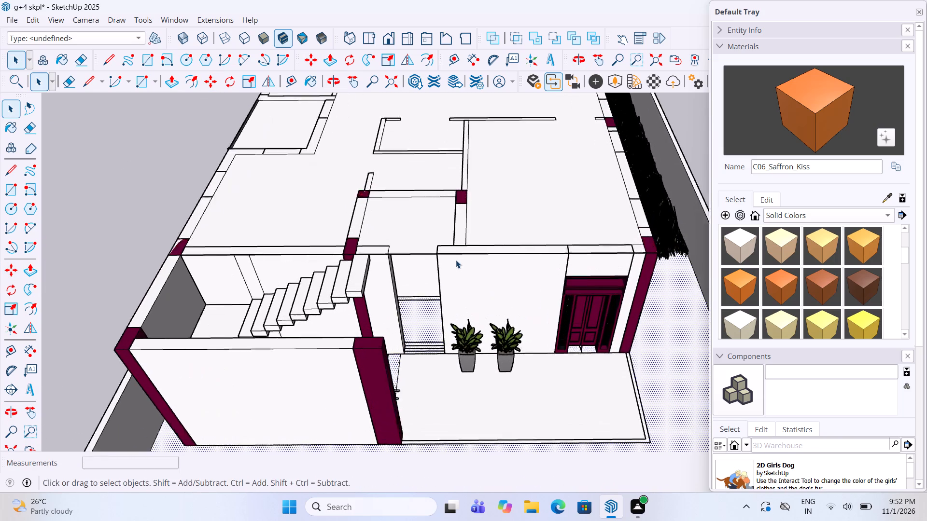
{"action": "scroll", "coordinate": [456, 260], "scroll_direction": "up", "scroll_amount": 1}
{"action": "middle_click_drag", "start_coordinate": [456, 260], "coordinate": [445, 253]}
{"action": "scroll", "coordinate": [450, 256], "scroll_direction": "up", "scroll_amount": 1}
{"action": "scroll", "coordinate": [378, 302], "scroll_direction": "up", "scroll_amount": 2}
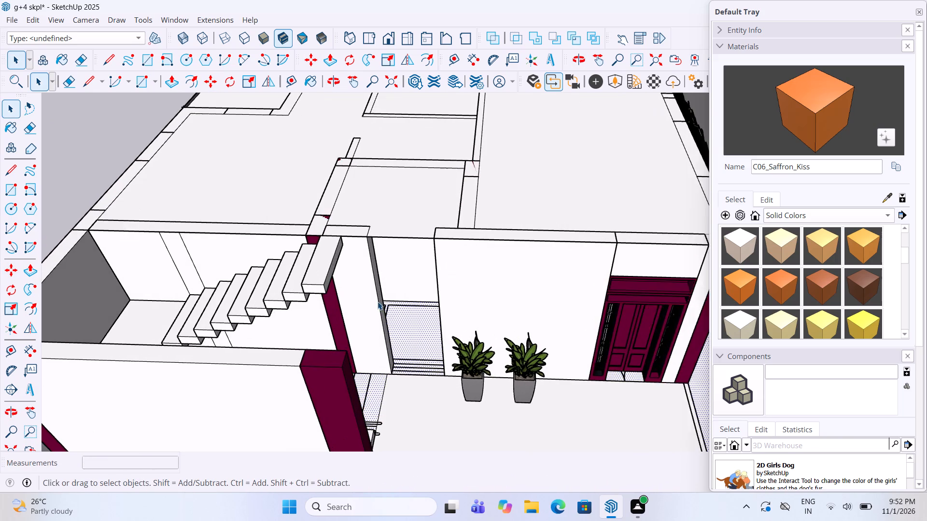
{"action": "left_click", "coordinate": [15, 190]}
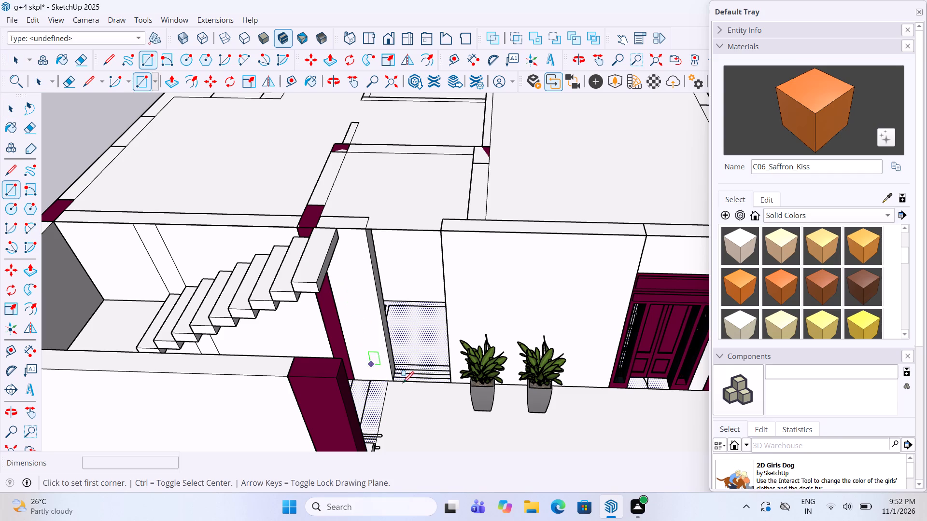
{"action": "left_click", "coordinate": [395, 380]}
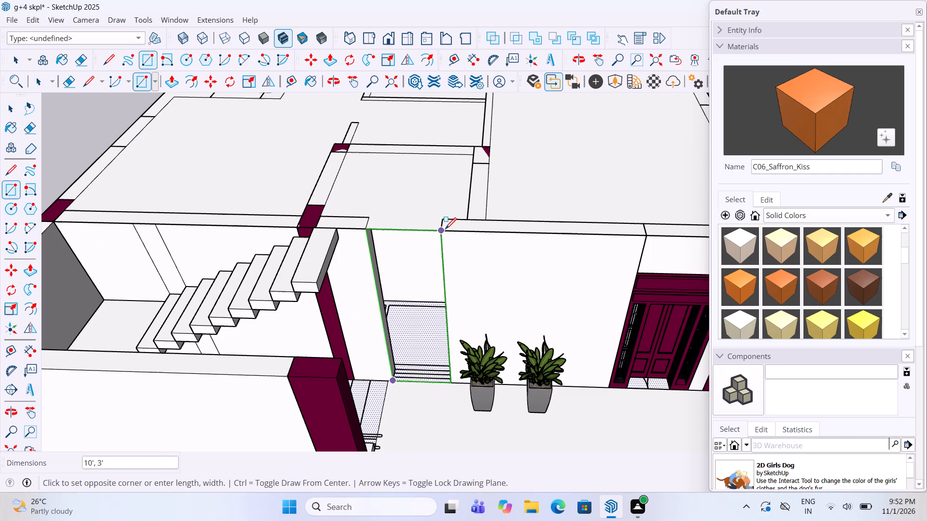
{"action": "left_click", "coordinate": [445, 230]}
{"action": "key", "text": "space"}
Paint the new doorway face with the M09_Shadow_Night solid colour.
{"action": "left_click", "coordinate": [419, 279]}
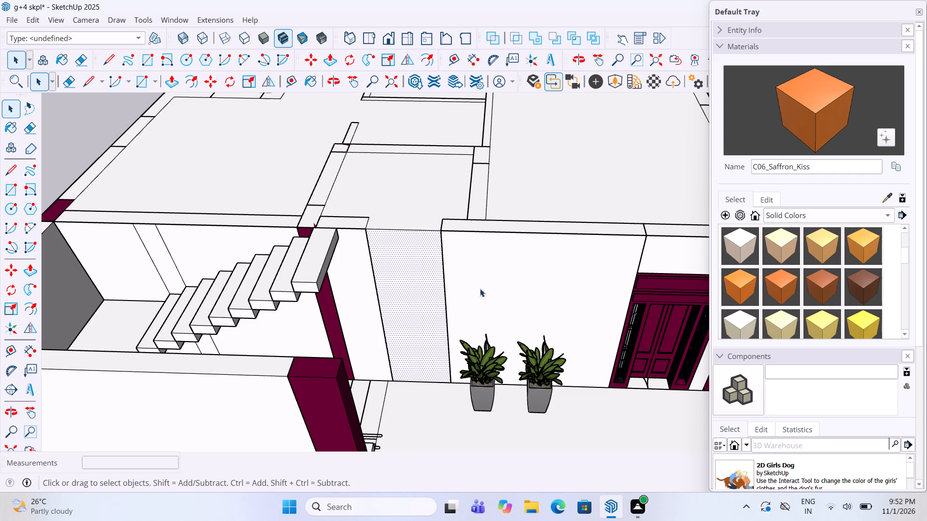
{"action": "scroll", "coordinate": [868, 282], "scroll_direction": "down", "scroll_amount": 20}
{"action": "scroll", "coordinate": [868, 282], "scroll_direction": "down", "scroll_amount": 7}
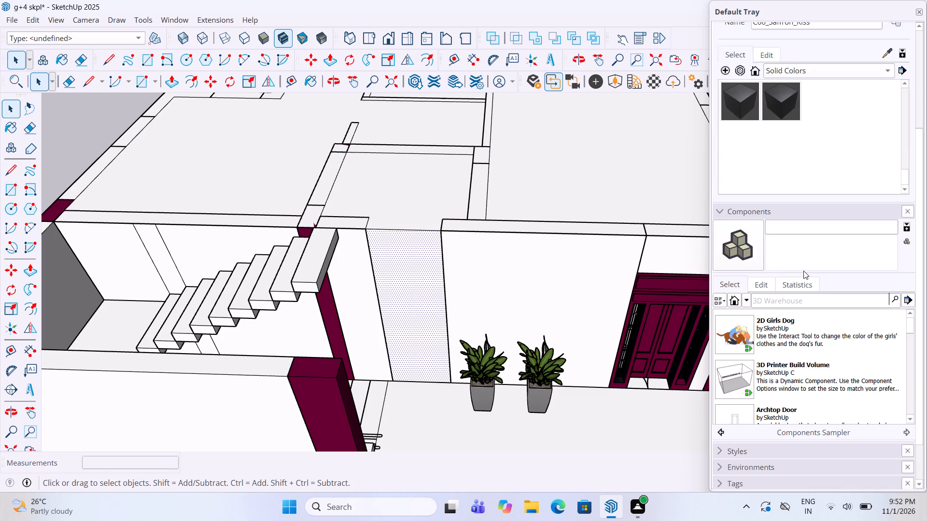
{"action": "scroll", "coordinate": [803, 271], "scroll_direction": "down", "scroll_amount": 4}
{"action": "scroll", "coordinate": [803, 271], "scroll_direction": "up", "scroll_amount": 4}
{"action": "left_click", "coordinate": [783, 89]}
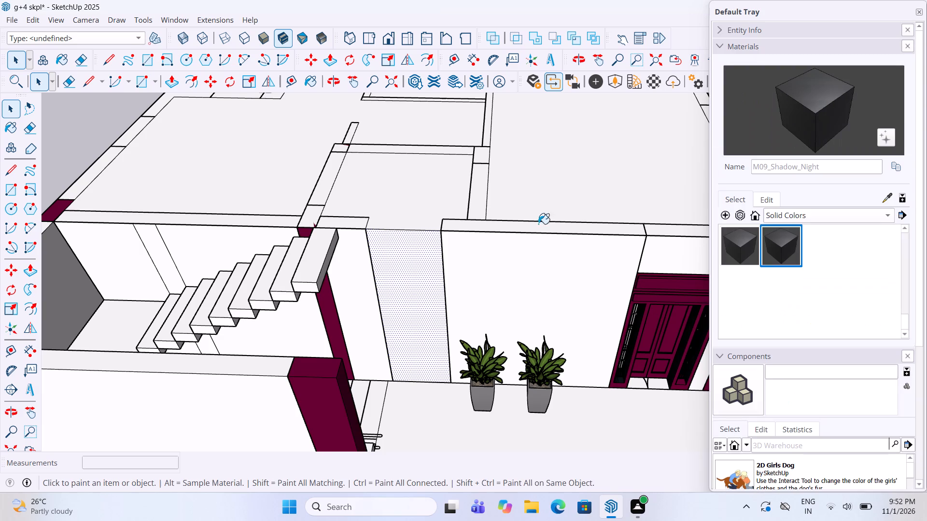
{"action": "left_click", "coordinate": [442, 275]}
{"action": "key", "text": "space"}
{"action": "left_click", "coordinate": [421, 432]}
Copy the plant nearer the black doorway about 16' 3" to the gate pillar on the staircase side.
{"action": "scroll", "coordinate": [419, 431], "scroll_direction": "down", "scroll_amount": 6}
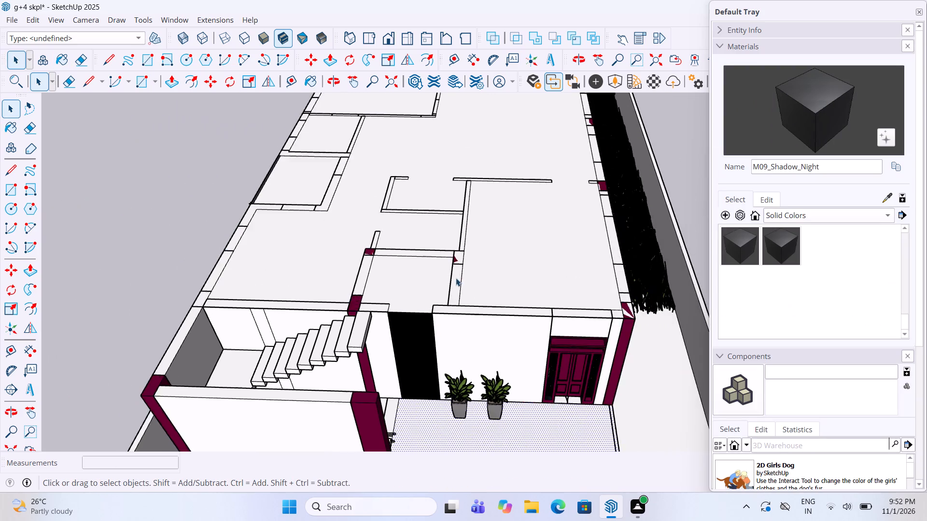
{"action": "middle_click_drag", "start_coordinate": [451, 252], "coordinate": [463, 260]}
{"action": "scroll", "coordinate": [463, 210], "scroll_direction": "down", "scroll_amount": 6}
{"action": "left_click", "coordinate": [331, 282]}
{"action": "scroll", "coordinate": [274, 241], "scroll_direction": "down", "scroll_amount": 3}
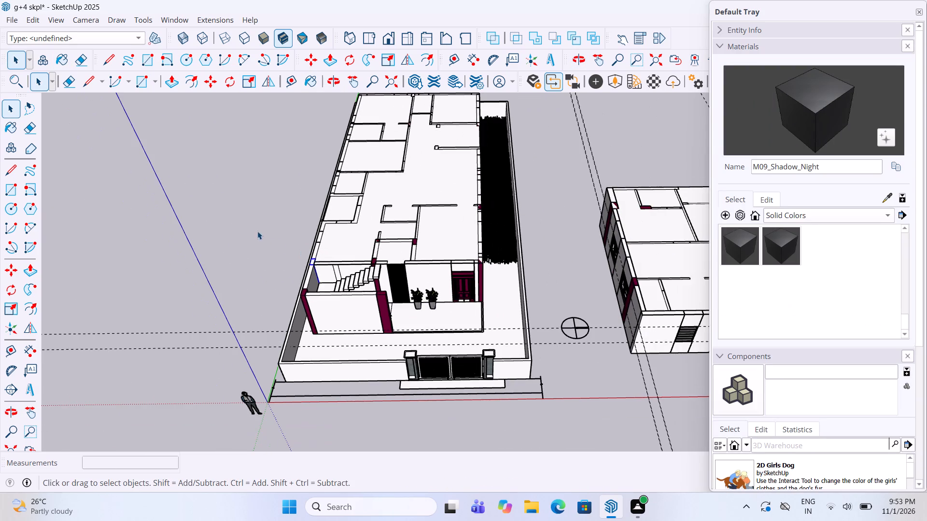
{"action": "left_click", "coordinate": [256, 230]}
{"action": "middle_click_drag", "start_coordinate": [295, 227], "coordinate": [331, 199]}
{"action": "scroll", "coordinate": [332, 194], "scroll_direction": "down", "scroll_amount": 4}
{"action": "middle_click_drag", "start_coordinate": [403, 247], "coordinate": [394, 257]}
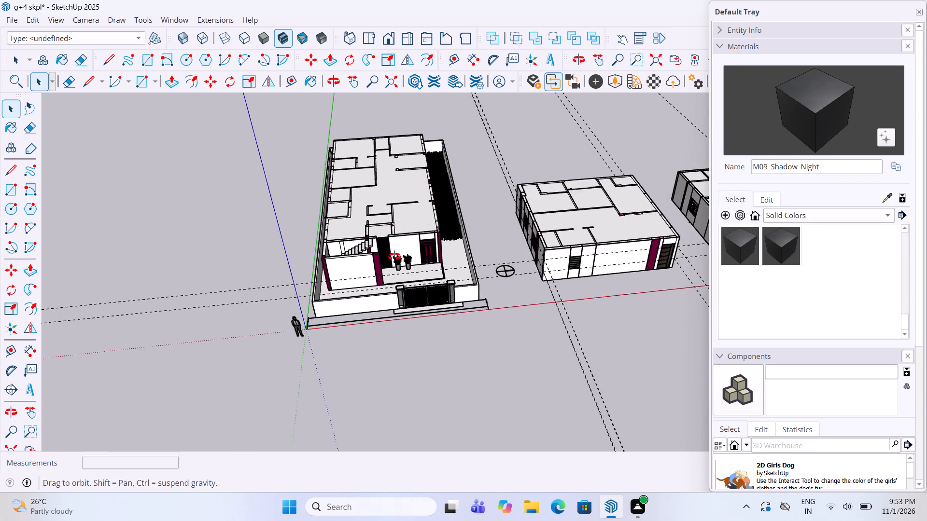
{"action": "middle_click_drag", "start_coordinate": [394, 257], "coordinate": [351, 298]}
{"action": "scroll", "coordinate": [398, 290], "scroll_direction": "up", "scroll_amount": 3}
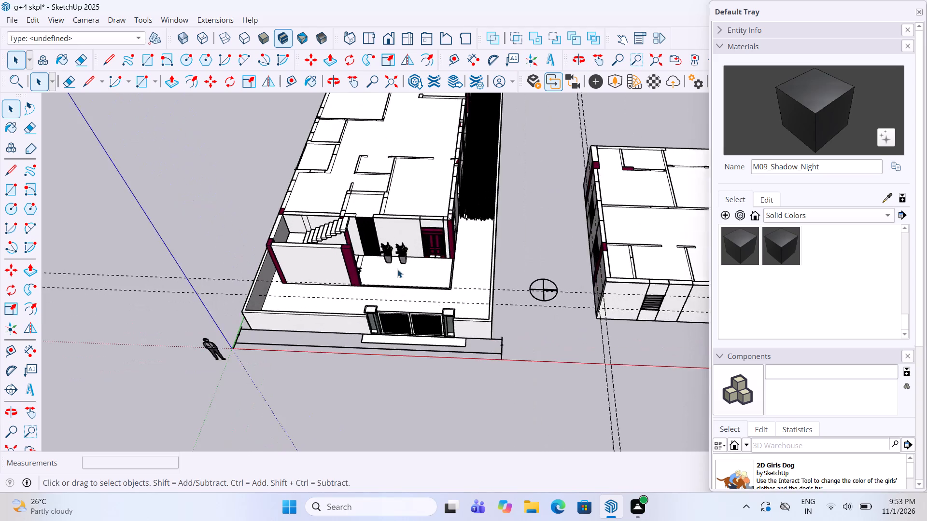
{"action": "scroll", "coordinate": [397, 269], "scroll_direction": "up", "scroll_amount": 8}
{"action": "left_click", "coordinate": [378, 254]}
{"action": "key", "text": "m"}
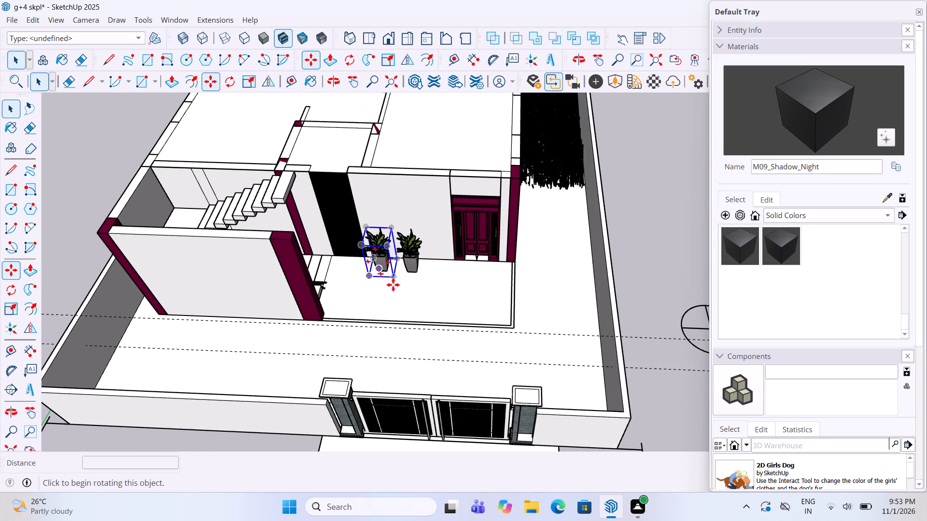
{"action": "left_click", "coordinate": [393, 278]}
{"action": "scroll", "coordinate": [337, 416], "scroll_direction": "up", "scroll_amount": 4}
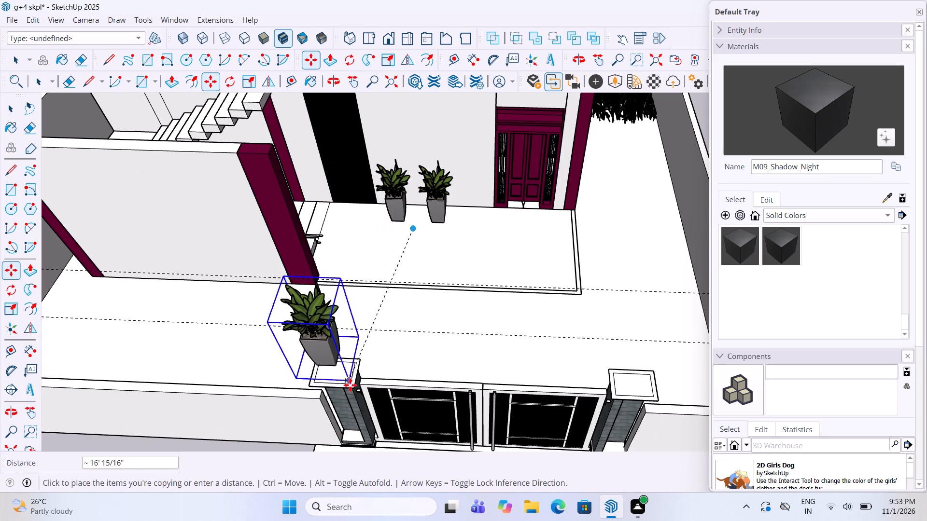
{"action": "left_click", "coordinate": [357, 383]}
Reposition the copied plant so its base rests on the gate pillar's cap.
{"action": "scroll", "coordinate": [350, 383], "scroll_direction": "up", "scroll_amount": 2}
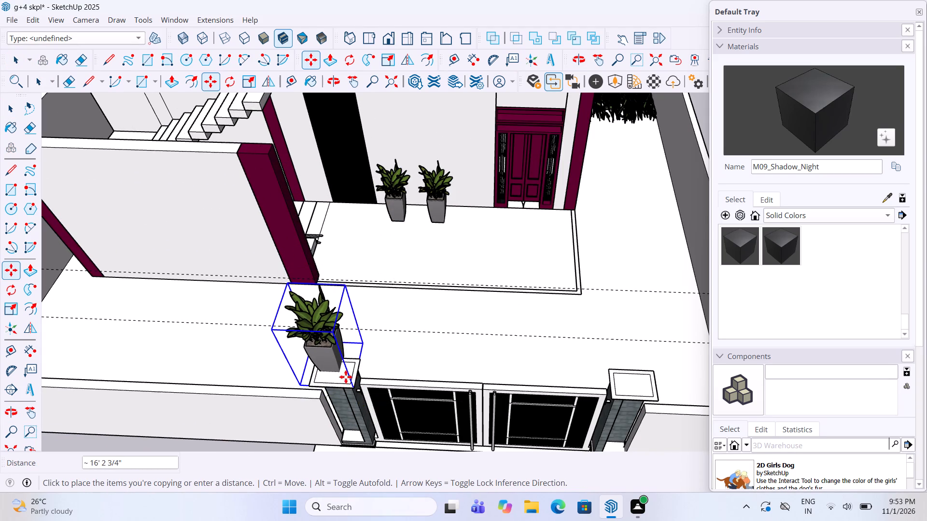
{"action": "scroll", "coordinate": [346, 377], "scroll_direction": "up", "scroll_amount": 3}
{"action": "left_click_drag", "start_coordinate": [327, 342], "coordinate": [361, 274]}
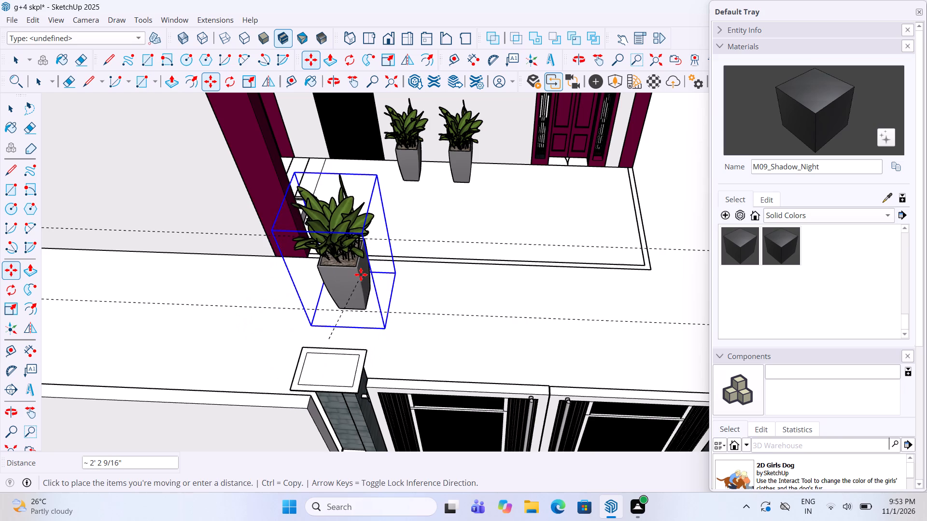
{"action": "left_click", "coordinate": [388, 332]}
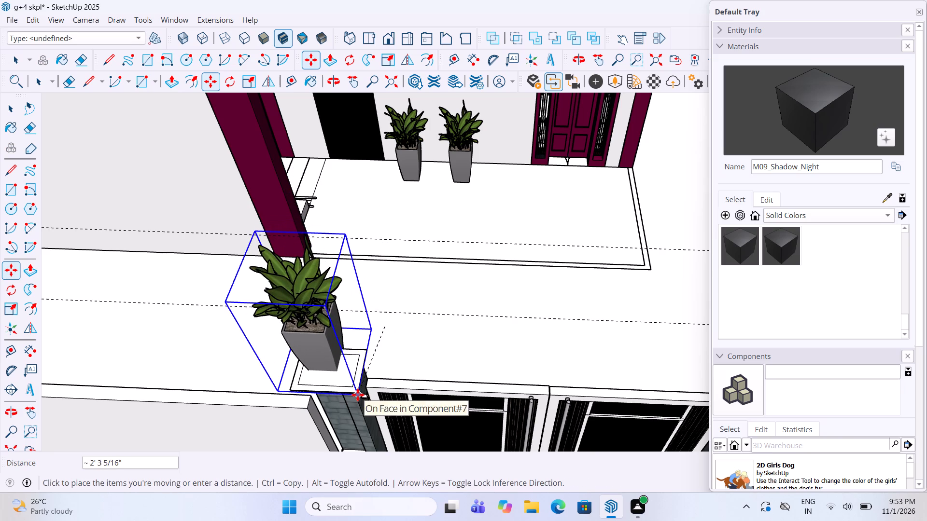
{"action": "left_click", "coordinate": [358, 395]}
Scale the pillar plant down uniformly by about 0.76, and shrink it further to suit the pillar cap.
{"action": "middle_click_drag", "start_coordinate": [362, 389], "coordinate": [419, 339]}
{"action": "key", "text": "s"}
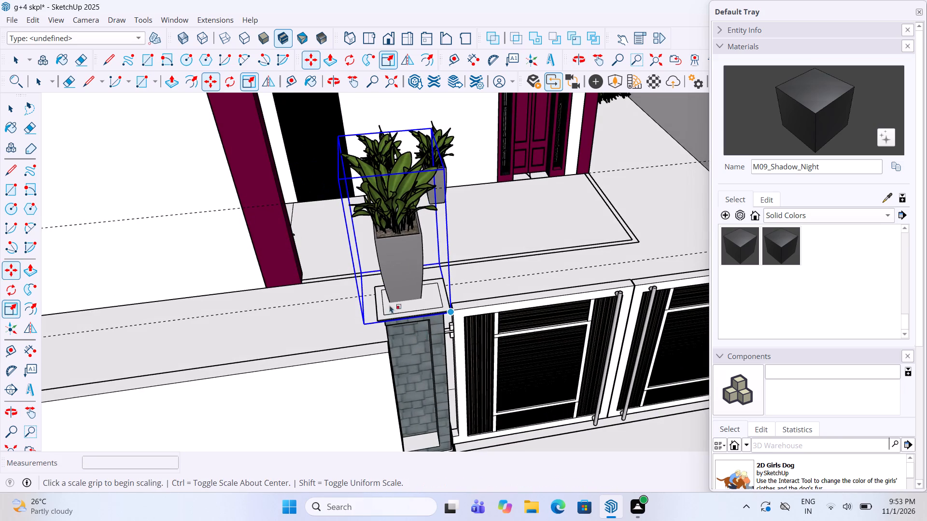
{"action": "left_click_drag", "start_coordinate": [338, 136], "coordinate": [367, 186]}
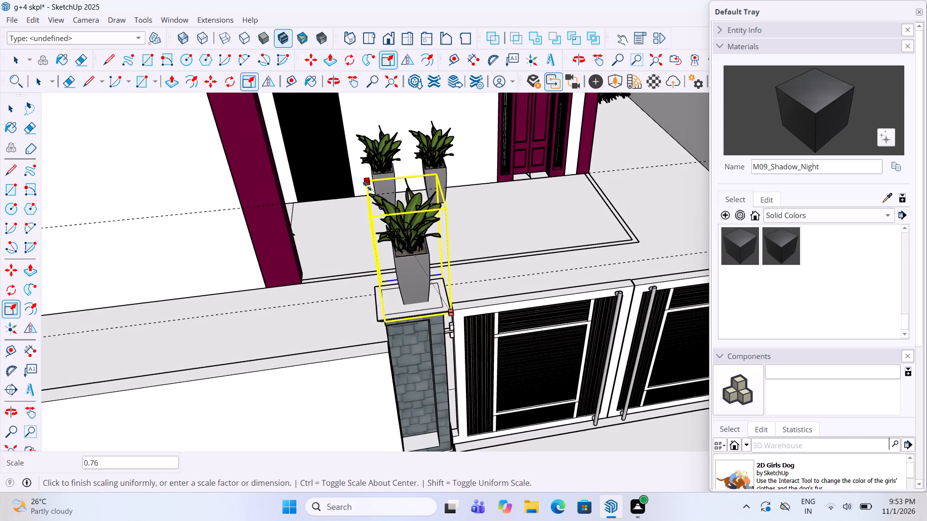
{"action": "left_click_drag", "start_coordinate": [367, 186], "coordinate": [380, 219]}
Reposition the scaled-down plant so it rests on the cap of the gate pillar on the staircase side.
{"action": "scroll", "coordinate": [439, 285], "scroll_direction": "up", "scroll_amount": 4}
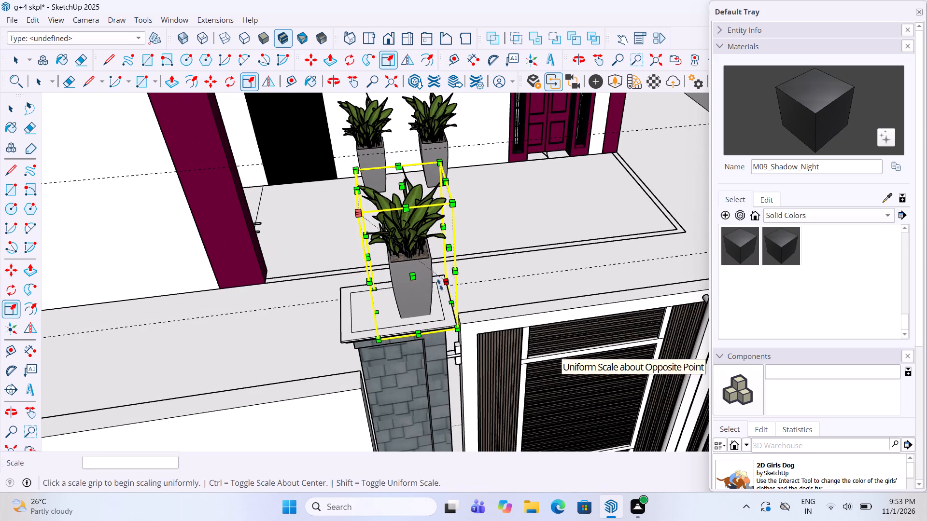
{"action": "key", "text": "m"}
{"action": "left_click", "coordinate": [431, 282]}
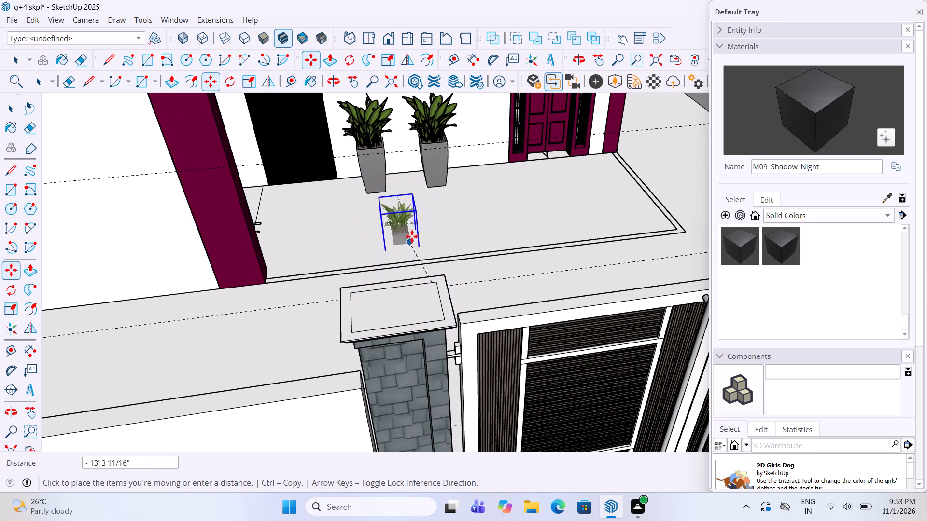
{"action": "left_click", "coordinate": [412, 236]}
{"action": "left_click_drag", "start_coordinate": [423, 257], "coordinate": [423, 288]}
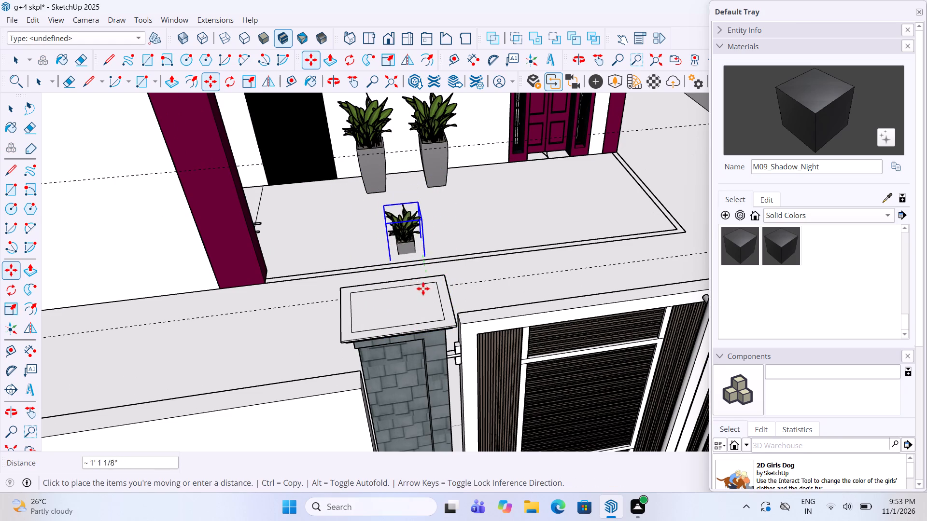
{"action": "left_click_drag", "start_coordinate": [423, 288], "coordinate": [435, 323]}
Copy the pillar plant about 12' 4" across the gate onto the cap of the opposite gate pillar.
{"action": "key", "text": "m"}
{"action": "left_click", "coordinate": [435, 323]}
{"action": "scroll", "coordinate": [397, 308], "scroll_direction": "down", "scroll_amount": 6}
{"action": "scroll", "coordinate": [335, 302], "scroll_direction": "down", "scroll_amount": 6}
{"action": "scroll", "coordinate": [550, 297], "scroll_direction": "up", "scroll_amount": 4}
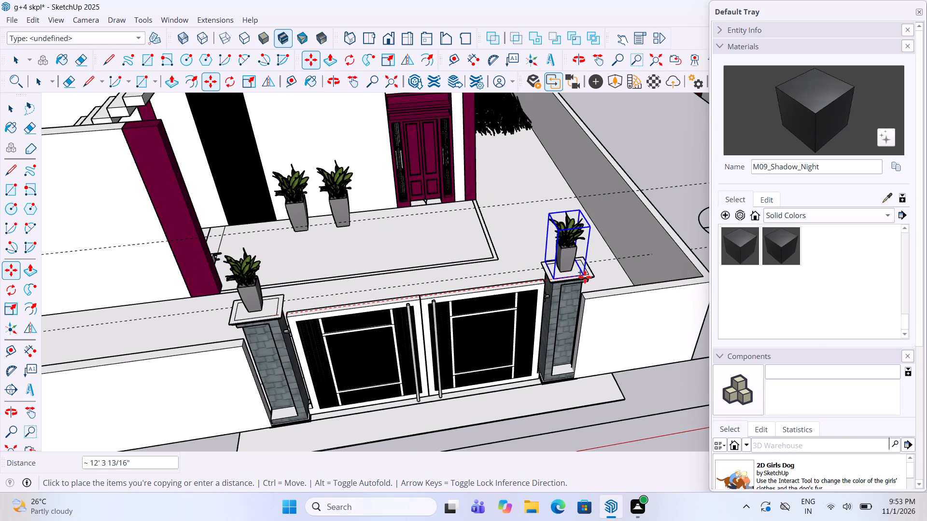
{"action": "left_click", "coordinate": [585, 277]}
{"action": "key", "text": "space"}
{"action": "left_click", "coordinate": [476, 388]}
{"action": "scroll", "coordinate": [454, 391], "scroll_direction": "down", "scroll_amount": 5}
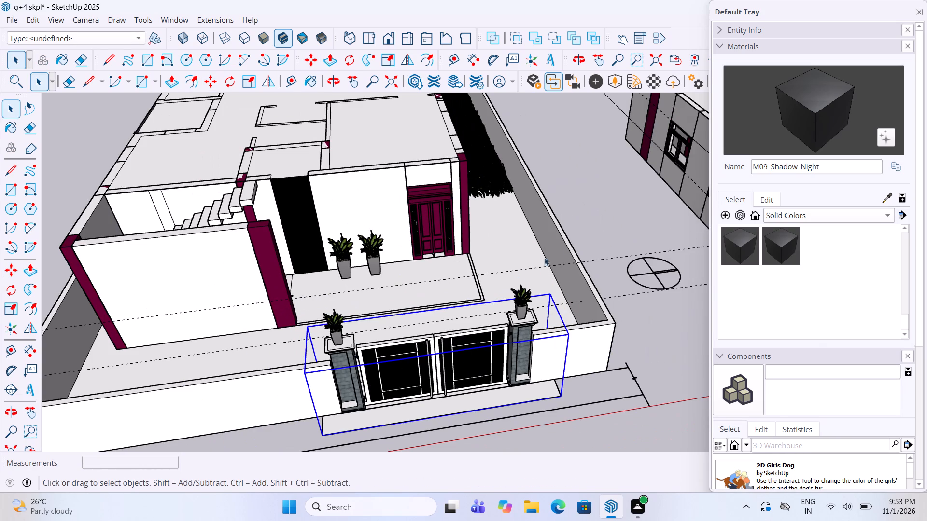
{"action": "left_click", "coordinate": [572, 239]}
Delete the five leftover window and door models lying off to the side, away from the building floors.
{"action": "scroll", "coordinate": [574, 240], "scroll_direction": "down", "scroll_amount": 1}
{"action": "middle_click_drag", "start_coordinate": [573, 240], "coordinate": [533, 256]}
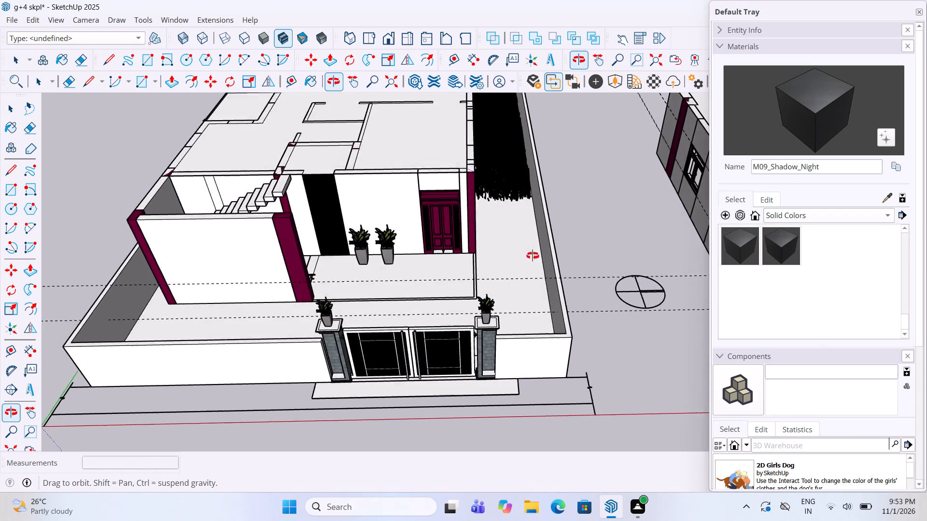
{"action": "middle_click_drag", "start_coordinate": [533, 256], "coordinate": [518, 284]}
{"action": "scroll", "coordinate": [532, 321], "scroll_direction": "down", "scroll_amount": 6}
{"action": "scroll", "coordinate": [359, 334], "scroll_direction": "down", "scroll_amount": 5}
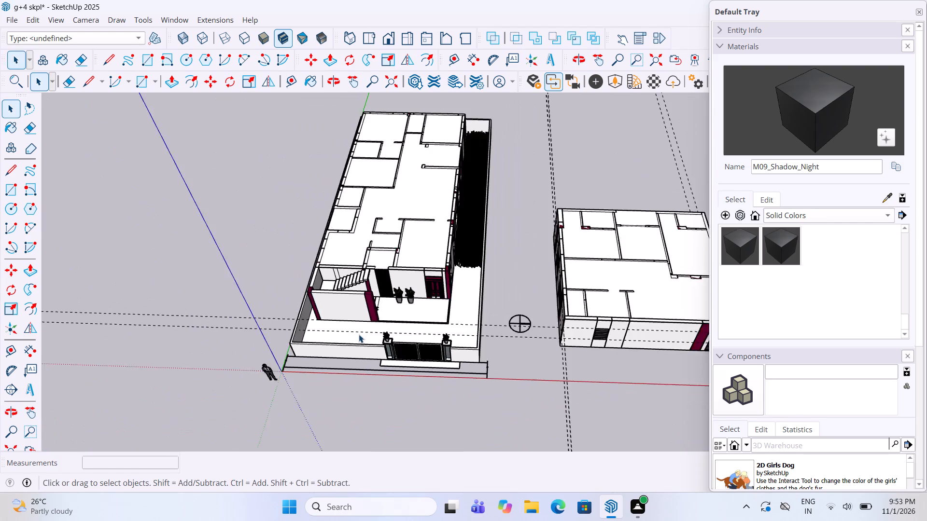
{"action": "scroll", "coordinate": [564, 360], "scroll_direction": "up", "scroll_amount": 4}
{"action": "scroll", "coordinate": [563, 343], "scroll_direction": "down", "scroll_amount": 11}
{"action": "scroll", "coordinate": [202, 304], "scroll_direction": "up", "scroll_amount": 6}
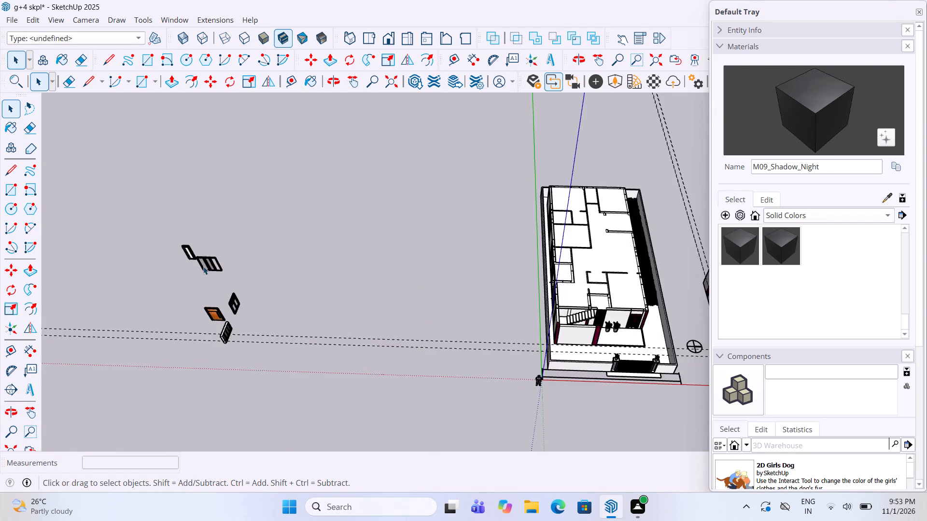
{"action": "scroll", "coordinate": [203, 266], "scroll_direction": "up", "scroll_amount": 3}
{"action": "left_click", "coordinate": [205, 264]}
{"action": "key", "text": "Delete"}
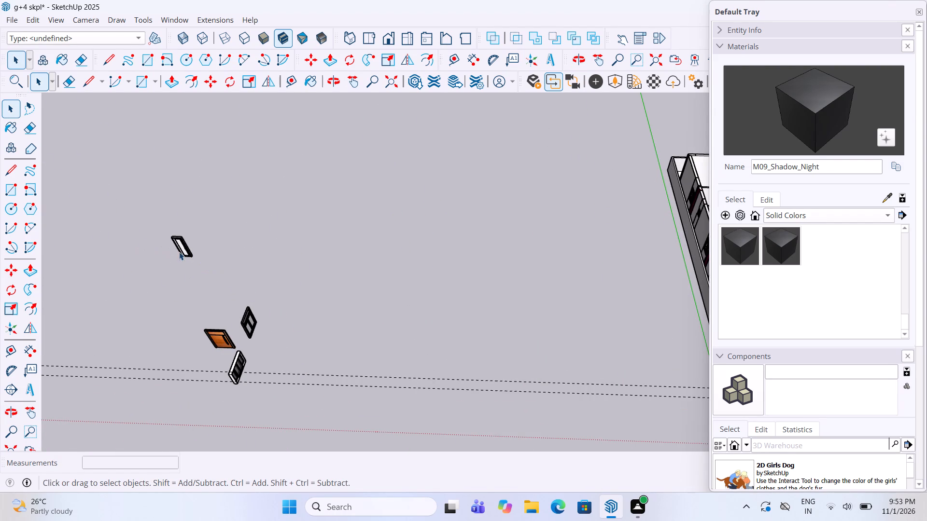
{"action": "left_click", "coordinate": [182, 252]}
{"action": "key", "text": "Delete"}
{"action": "left_click_drag", "start_coordinate": [232, 361], "coordinate": [237, 364]}
{"action": "left_click", "coordinate": [241, 364]}
{"action": "key", "text": "Delete"}
{"action": "left_click", "coordinate": [223, 336]}
{"action": "key", "text": "Delete"}
{"action": "left_click", "coordinate": [253, 317]}
{"action": "scroll", "coordinate": [389, 295], "scroll_direction": "down", "scroll_amount": 5}
{"action": "key", "text": "Delete"}
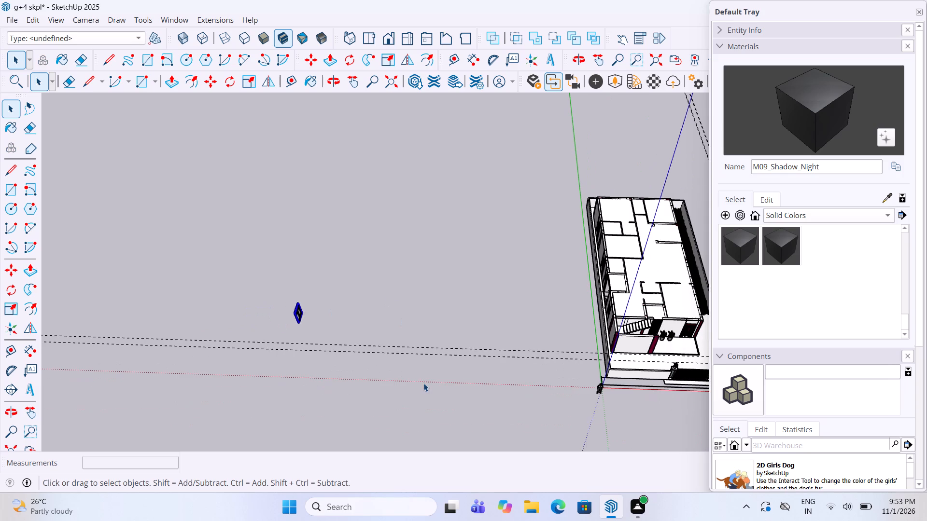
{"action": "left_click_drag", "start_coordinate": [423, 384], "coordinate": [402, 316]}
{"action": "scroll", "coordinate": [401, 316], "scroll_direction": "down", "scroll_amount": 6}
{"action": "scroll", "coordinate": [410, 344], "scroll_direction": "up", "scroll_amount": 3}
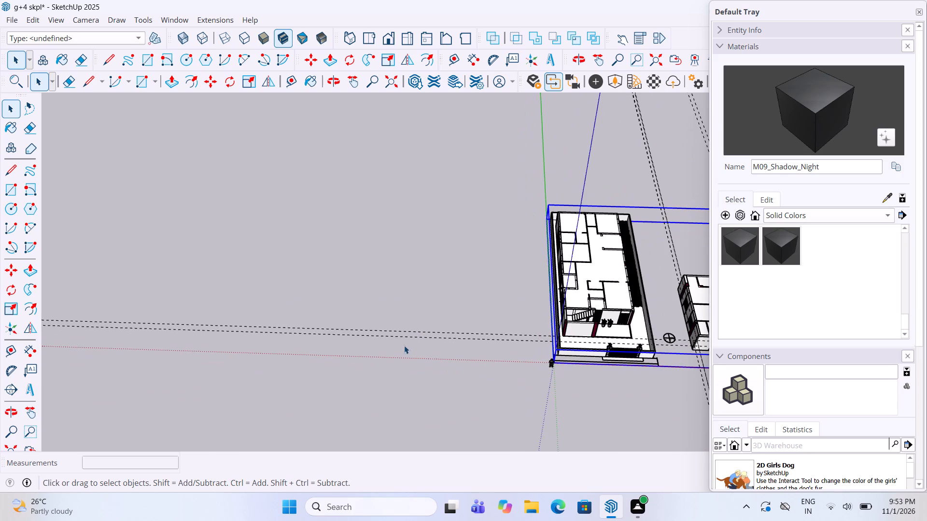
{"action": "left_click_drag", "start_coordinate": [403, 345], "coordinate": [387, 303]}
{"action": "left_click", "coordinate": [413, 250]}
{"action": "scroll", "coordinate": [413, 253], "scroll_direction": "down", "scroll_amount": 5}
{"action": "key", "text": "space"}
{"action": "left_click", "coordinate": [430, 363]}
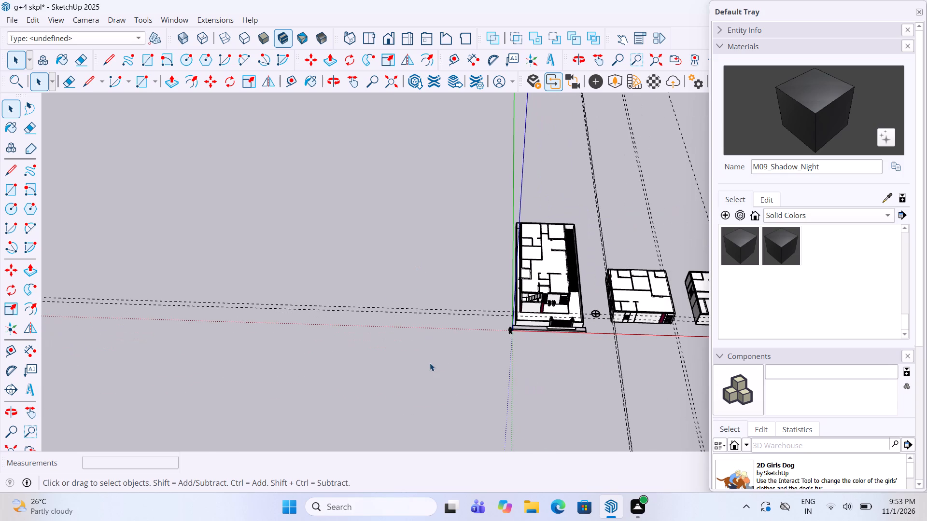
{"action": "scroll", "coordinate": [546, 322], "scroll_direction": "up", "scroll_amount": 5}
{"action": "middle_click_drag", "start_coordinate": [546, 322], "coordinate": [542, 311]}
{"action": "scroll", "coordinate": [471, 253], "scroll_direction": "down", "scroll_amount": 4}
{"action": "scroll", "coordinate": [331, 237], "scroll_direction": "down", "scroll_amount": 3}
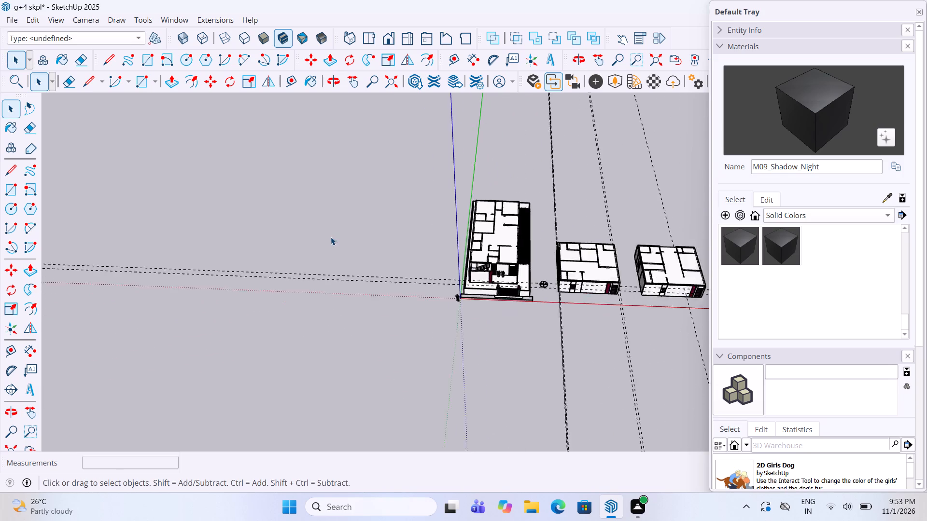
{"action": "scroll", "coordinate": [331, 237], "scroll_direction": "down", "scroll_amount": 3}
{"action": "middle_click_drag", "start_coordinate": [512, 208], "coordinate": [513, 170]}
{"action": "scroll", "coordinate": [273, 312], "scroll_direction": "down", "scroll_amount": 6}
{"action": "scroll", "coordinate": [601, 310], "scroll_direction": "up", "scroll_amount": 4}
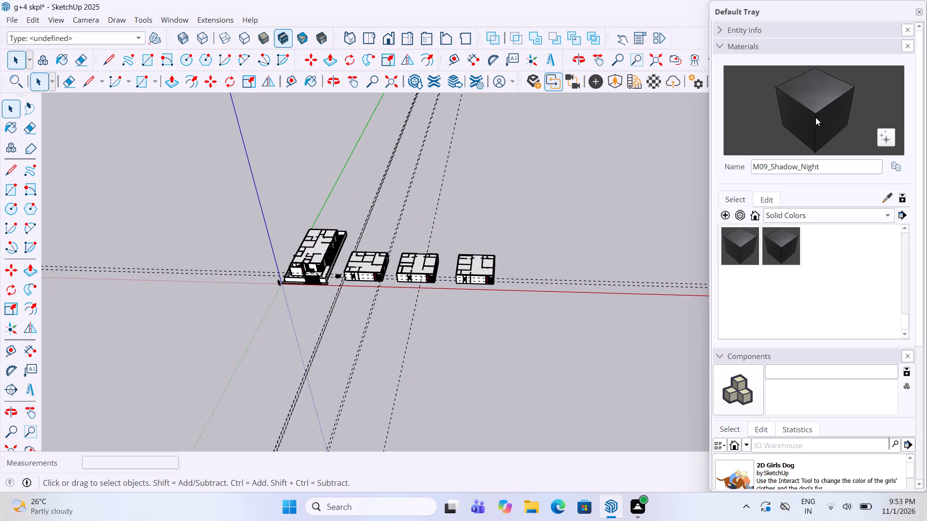
Close the Default Tray so the four floor models can fill the modelling area.
{"action": "left_click", "coordinate": [917, 12]}
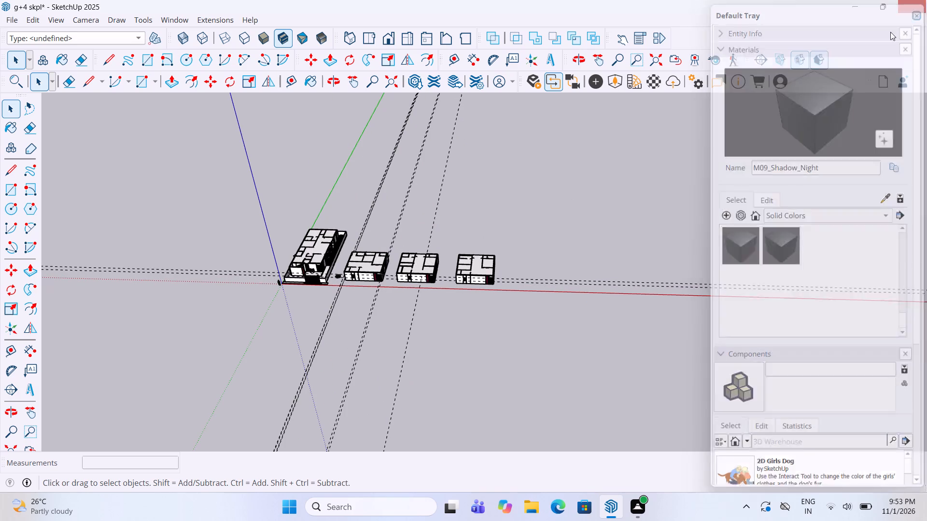
{"action": "scroll", "coordinate": [484, 160], "scroll_direction": "up", "scroll_amount": 6}
{"action": "scroll", "coordinate": [306, 279], "scroll_direction": "up", "scroll_amount": 3}
{"action": "middle_click_drag", "start_coordinate": [306, 279], "coordinate": [358, 232]}
{"action": "scroll", "coordinate": [360, 231], "scroll_direction": "down", "scroll_amount": 3}
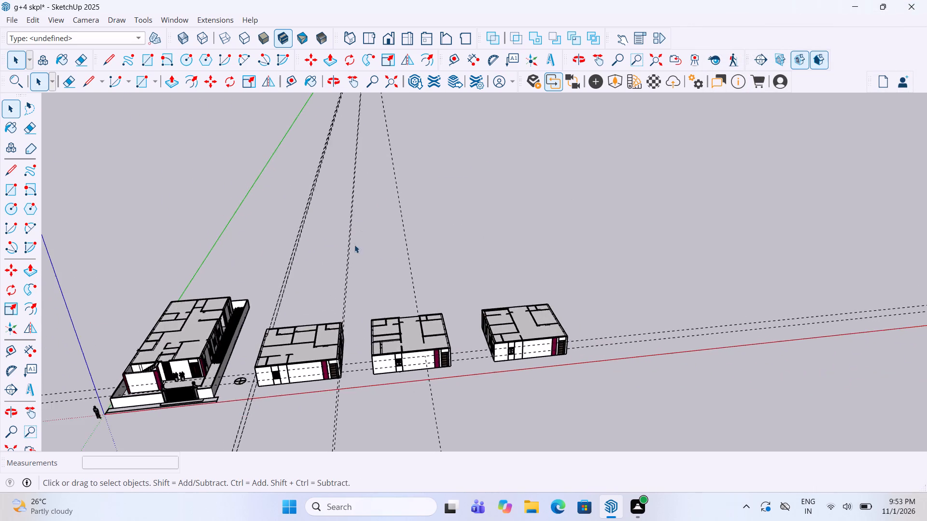
{"action": "scroll", "coordinate": [217, 400], "scroll_direction": "up", "scroll_amount": 5}
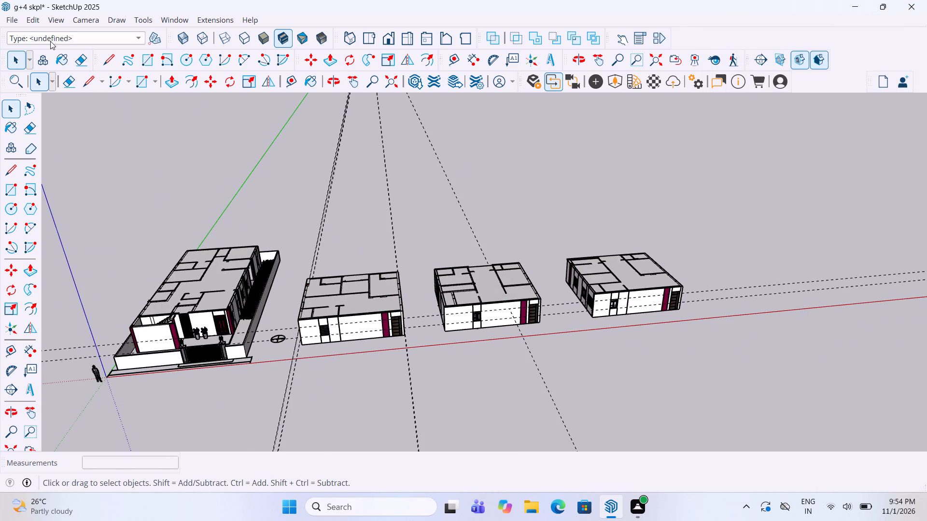
Save the current changes to the g+4 skpl model file.
{"action": "left_click", "coordinate": [12, 16]}
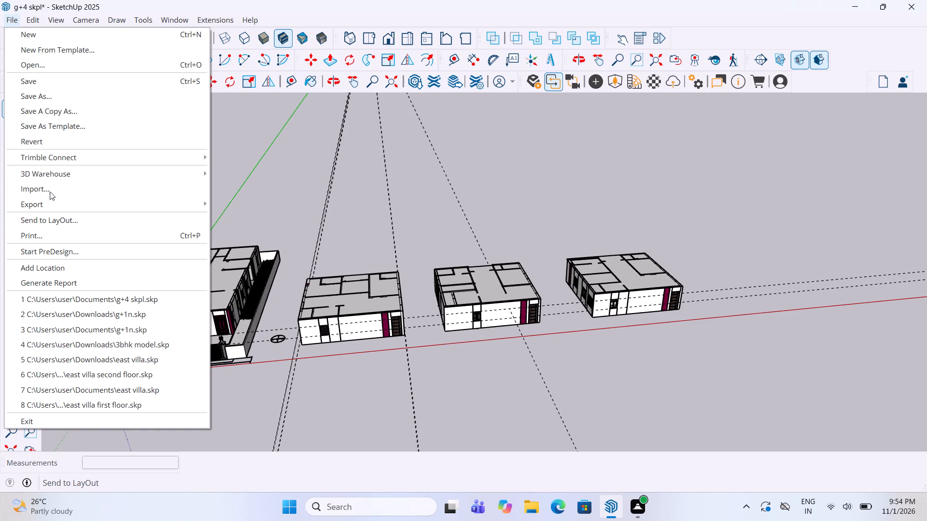
{"action": "left_click", "coordinate": [63, 83]}
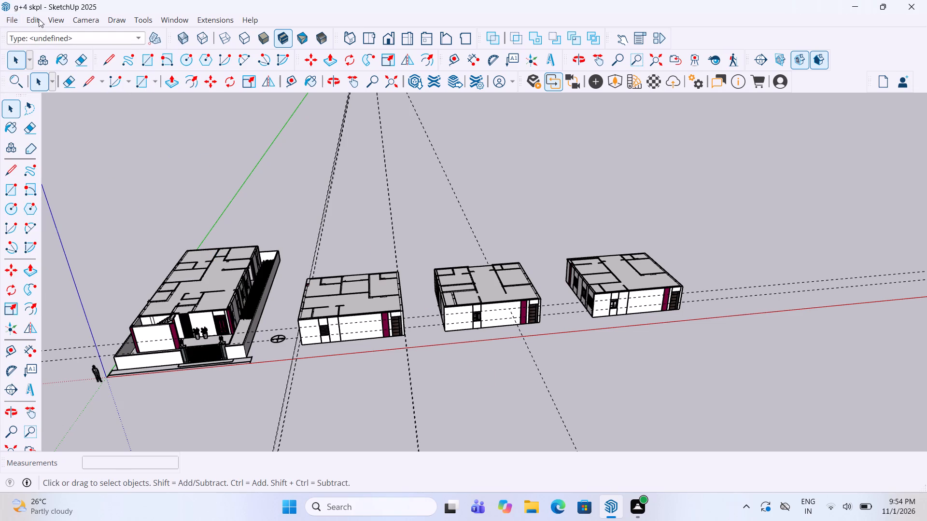
Save the model again under the name g+4 skpl, as a SketchUp model in the Documents folder.
{"action": "left_click", "coordinate": [15, 16]}
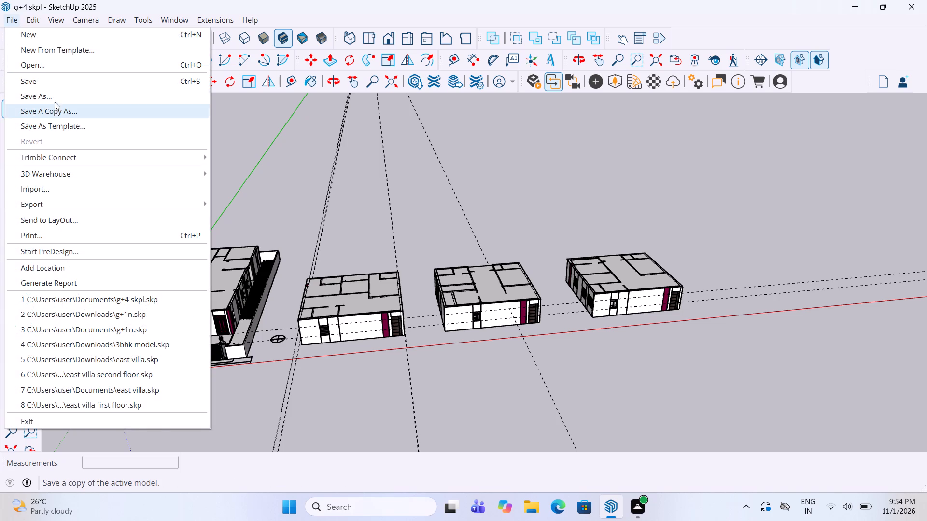
{"action": "left_click", "coordinate": [54, 98]}
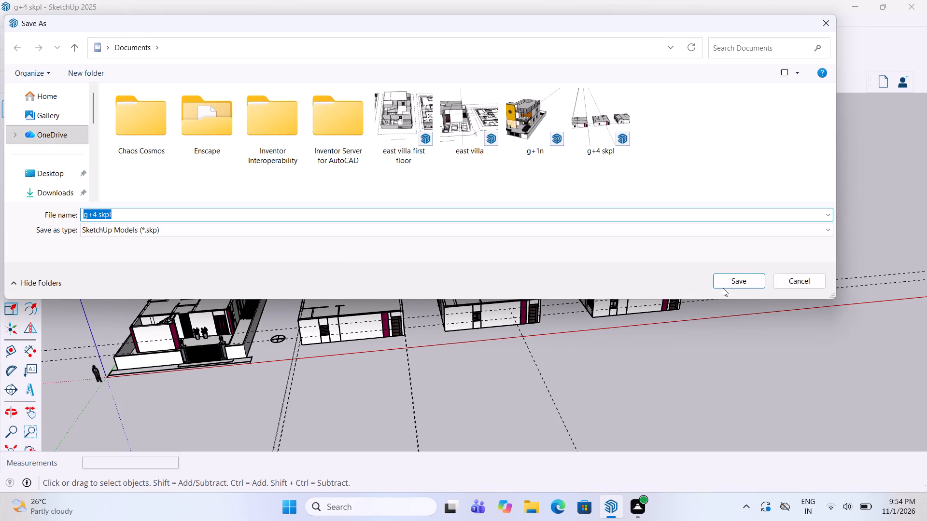
{"action": "left_click", "coordinate": [746, 285]}
{"action": "left_click", "coordinate": [493, 252]}
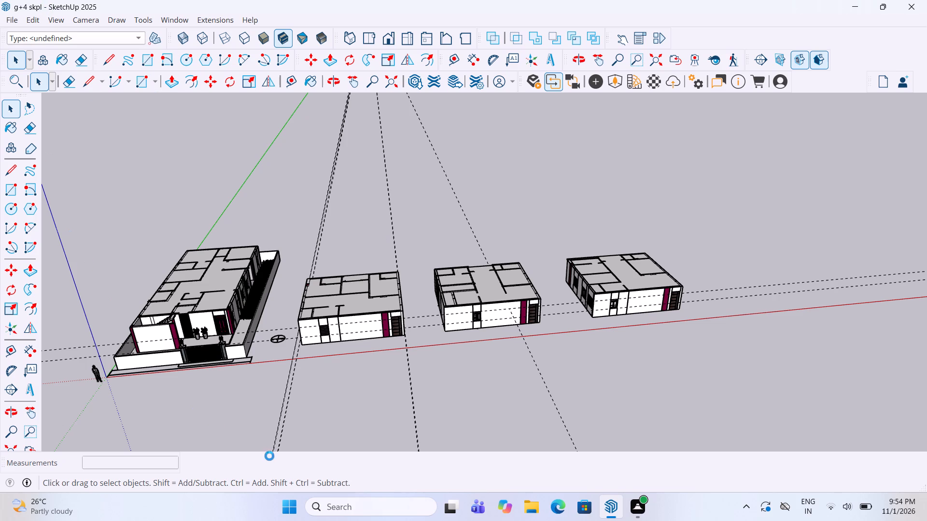
Print the four-floor view with Microsoft Print to PDF, naming the output g+4 skppp in Documents.
{"action": "left_click", "coordinate": [15, 17]}
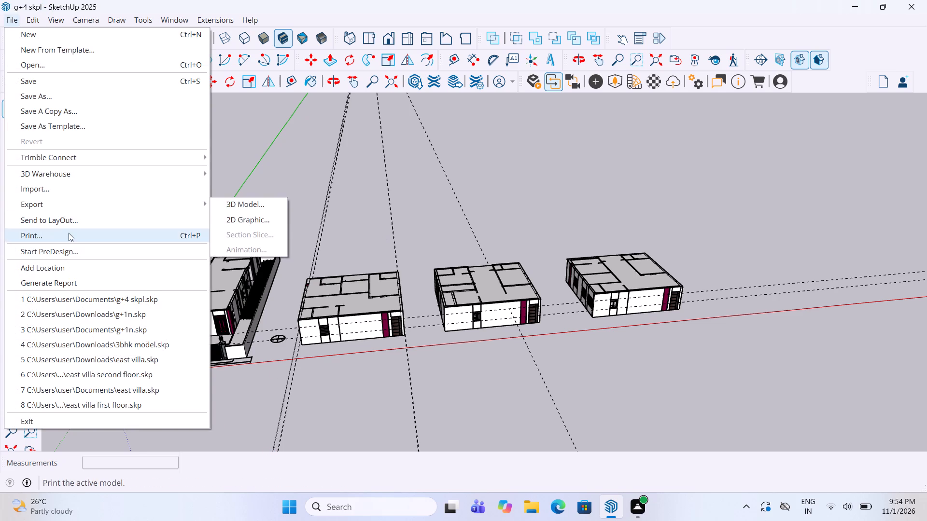
{"action": "left_click", "coordinate": [69, 233]}
{"action": "left_click", "coordinate": [493, 338]}
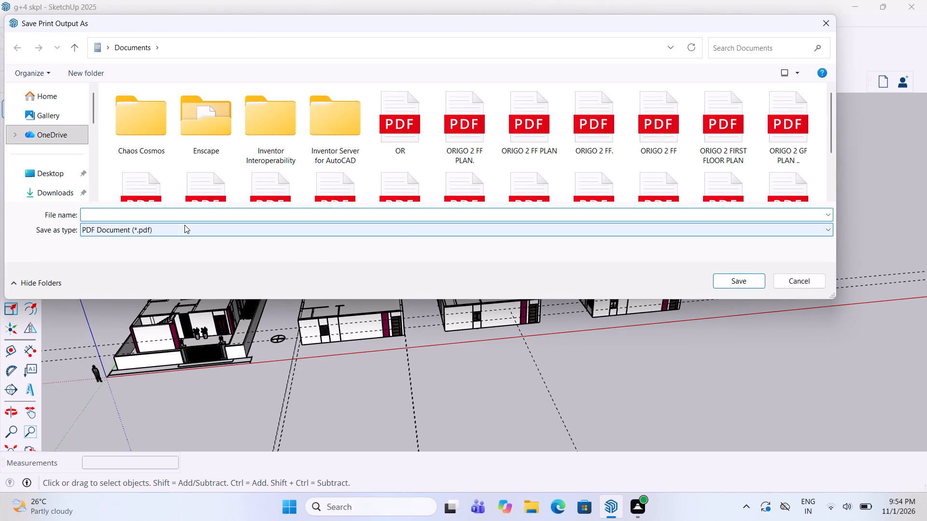
{"action": "key", "text": "g"}
{"action": "type", "text": "+4"}
{"action": "key", "text": "space"}
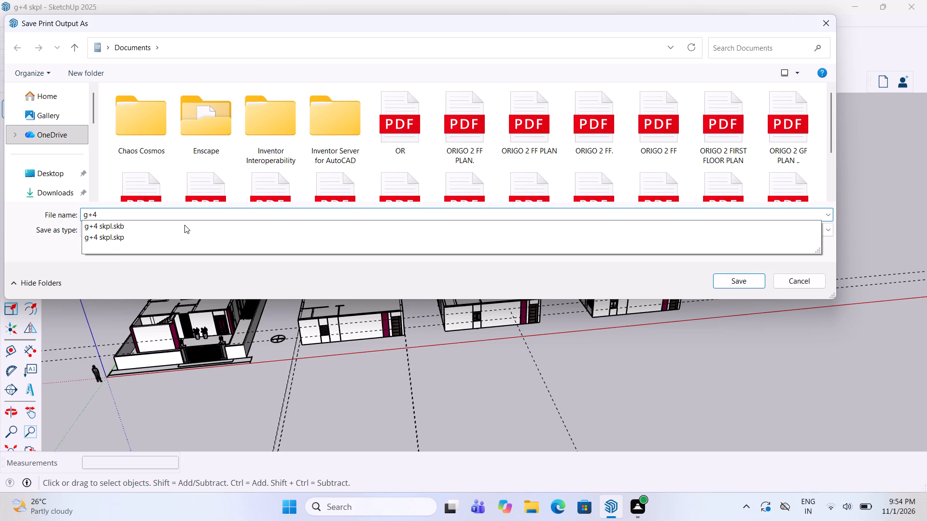
{"action": "type", "text": "skppp"}
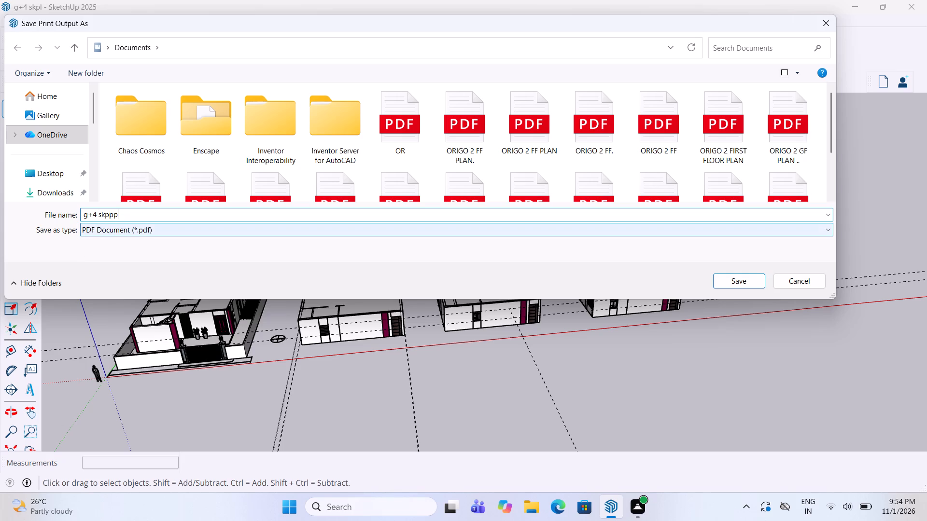
{"action": "left_click", "coordinate": [755, 275]}
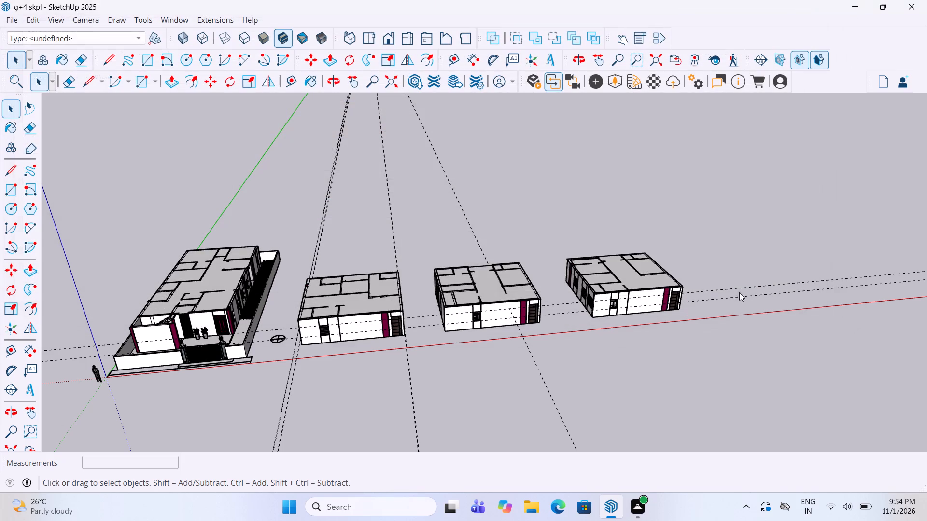
{"action": "left_click", "coordinate": [517, 194]}
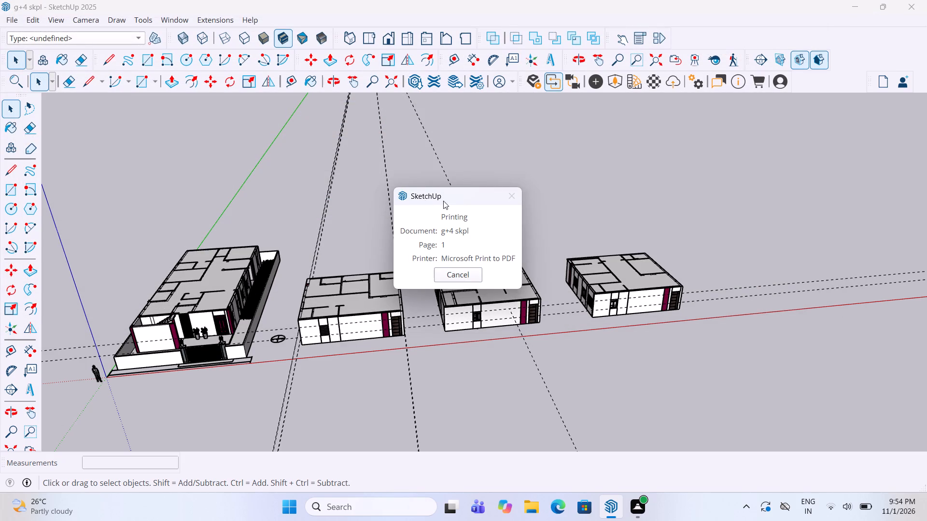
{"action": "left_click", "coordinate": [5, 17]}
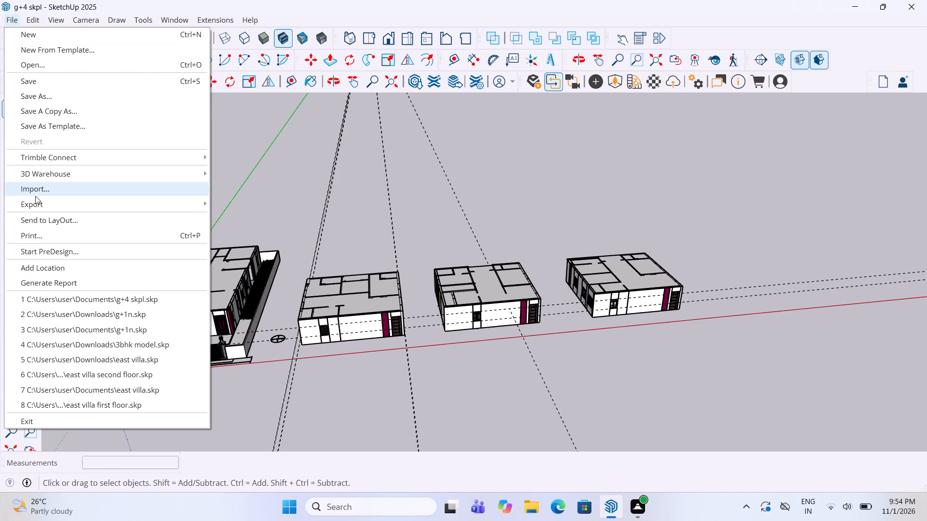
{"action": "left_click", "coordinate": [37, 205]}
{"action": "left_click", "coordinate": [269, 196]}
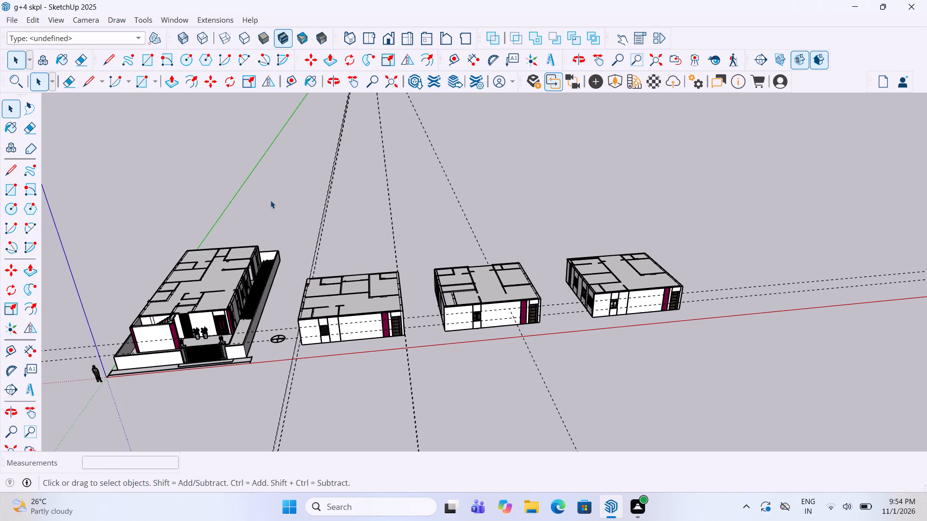
Export the 3D model to Documents as a COLLADA (.dae) file named g+4 skpl.
{"action": "left_click", "coordinate": [14, 24]}
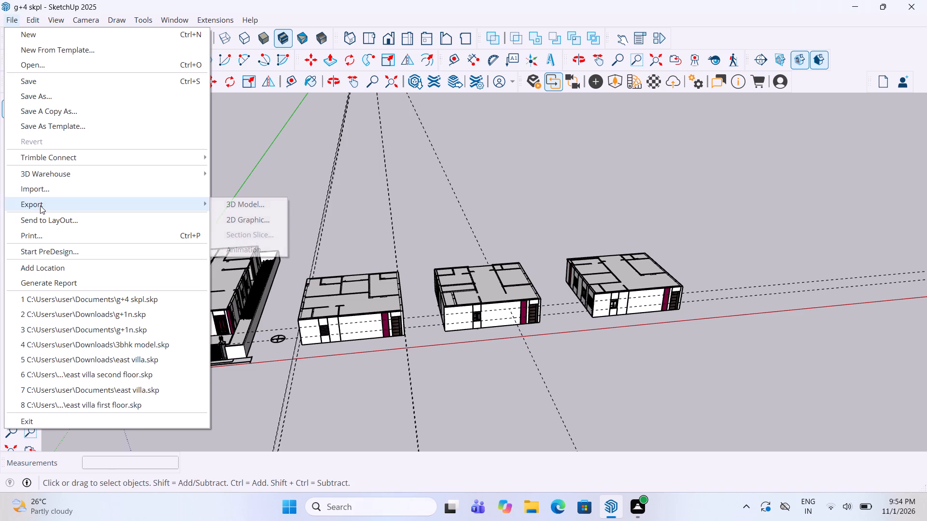
{"action": "left_click", "coordinate": [40, 206]}
{"action": "left_click", "coordinate": [229, 203]}
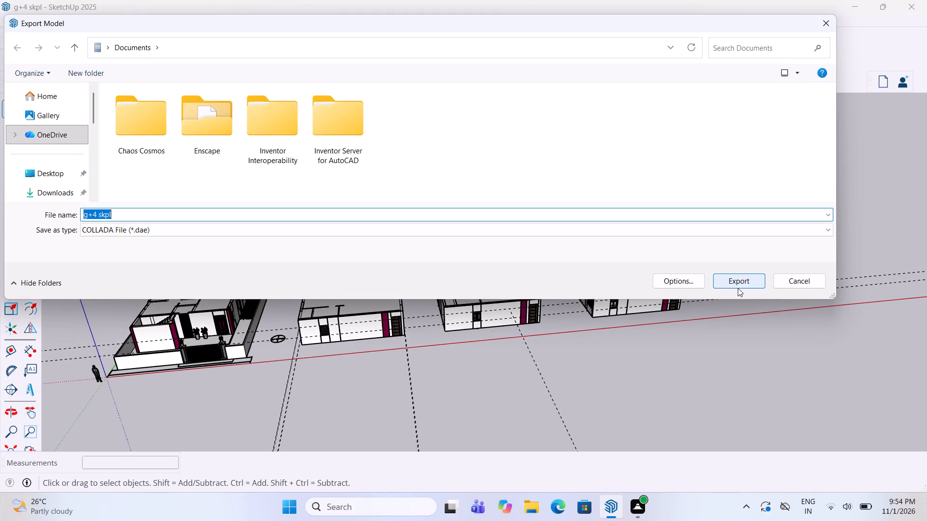
{"action": "double_click", "coordinate": [744, 278]}
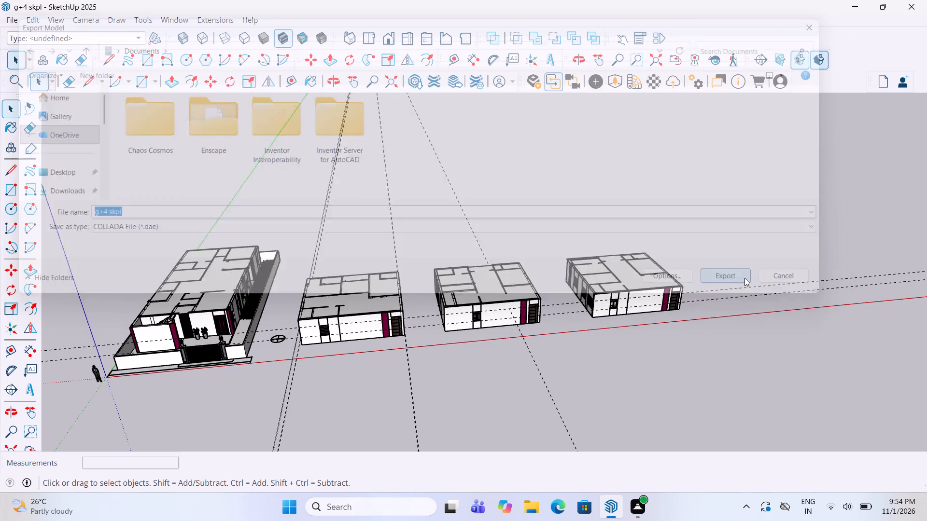